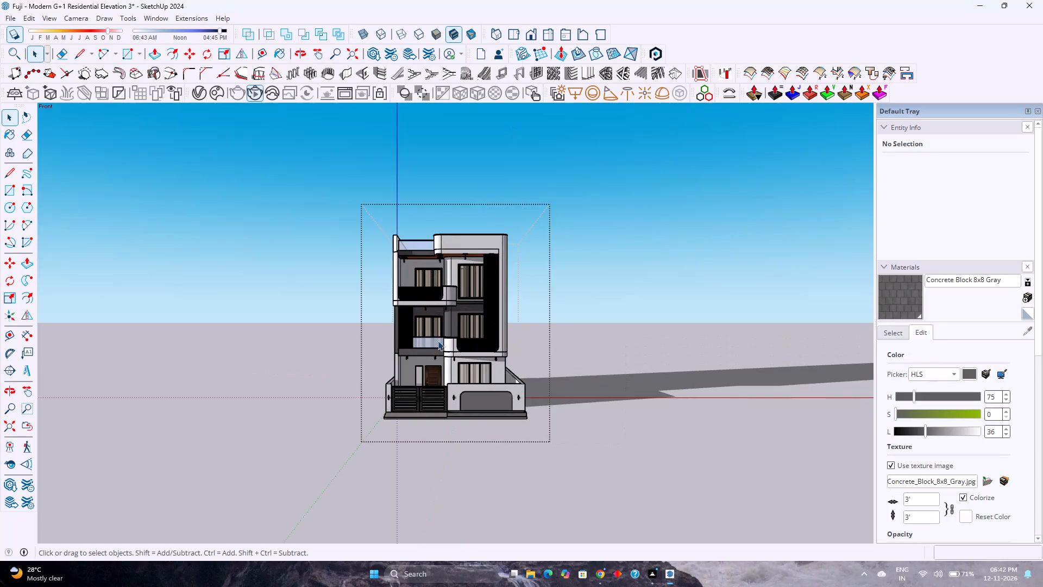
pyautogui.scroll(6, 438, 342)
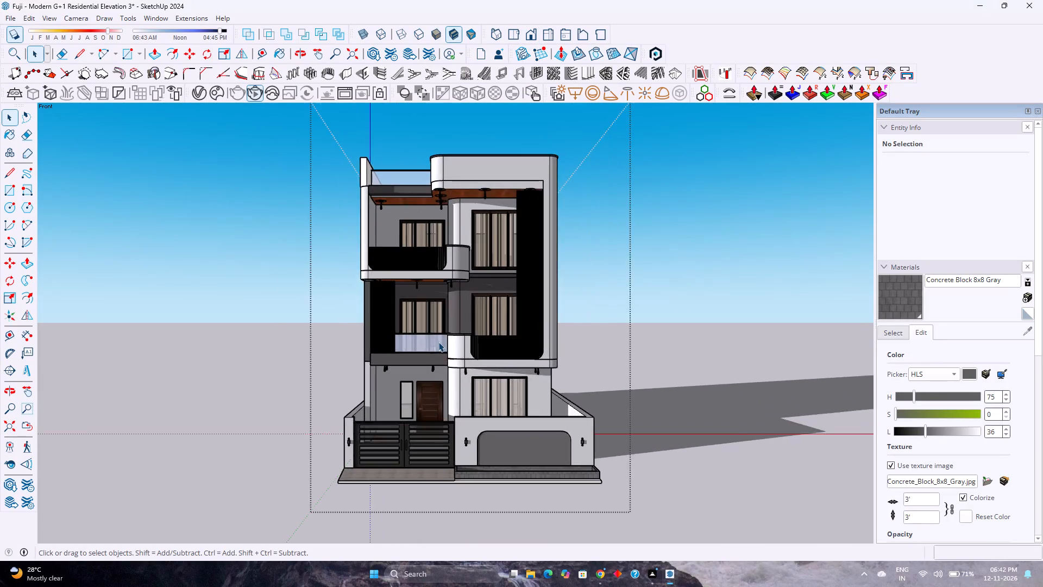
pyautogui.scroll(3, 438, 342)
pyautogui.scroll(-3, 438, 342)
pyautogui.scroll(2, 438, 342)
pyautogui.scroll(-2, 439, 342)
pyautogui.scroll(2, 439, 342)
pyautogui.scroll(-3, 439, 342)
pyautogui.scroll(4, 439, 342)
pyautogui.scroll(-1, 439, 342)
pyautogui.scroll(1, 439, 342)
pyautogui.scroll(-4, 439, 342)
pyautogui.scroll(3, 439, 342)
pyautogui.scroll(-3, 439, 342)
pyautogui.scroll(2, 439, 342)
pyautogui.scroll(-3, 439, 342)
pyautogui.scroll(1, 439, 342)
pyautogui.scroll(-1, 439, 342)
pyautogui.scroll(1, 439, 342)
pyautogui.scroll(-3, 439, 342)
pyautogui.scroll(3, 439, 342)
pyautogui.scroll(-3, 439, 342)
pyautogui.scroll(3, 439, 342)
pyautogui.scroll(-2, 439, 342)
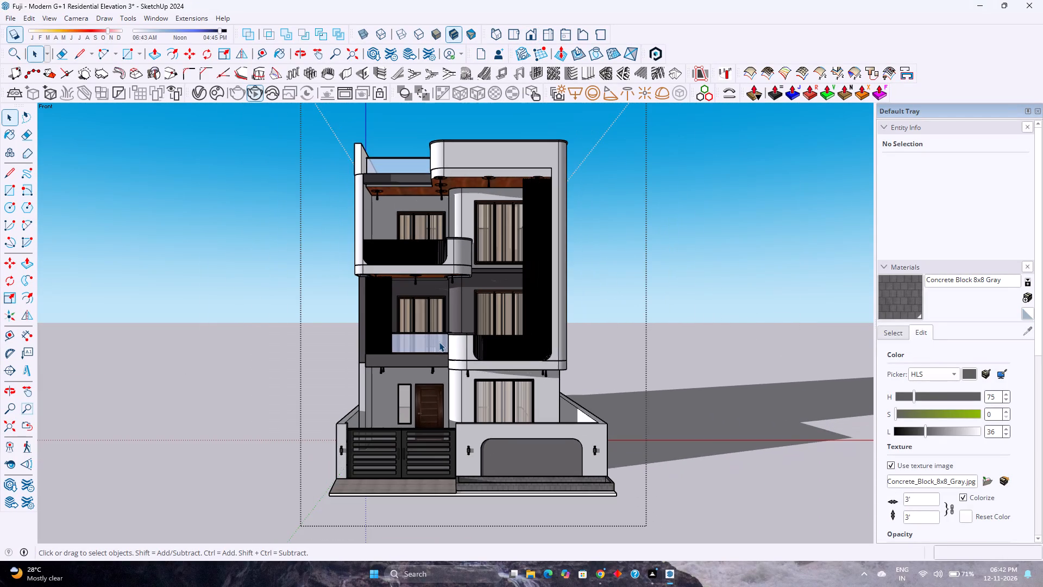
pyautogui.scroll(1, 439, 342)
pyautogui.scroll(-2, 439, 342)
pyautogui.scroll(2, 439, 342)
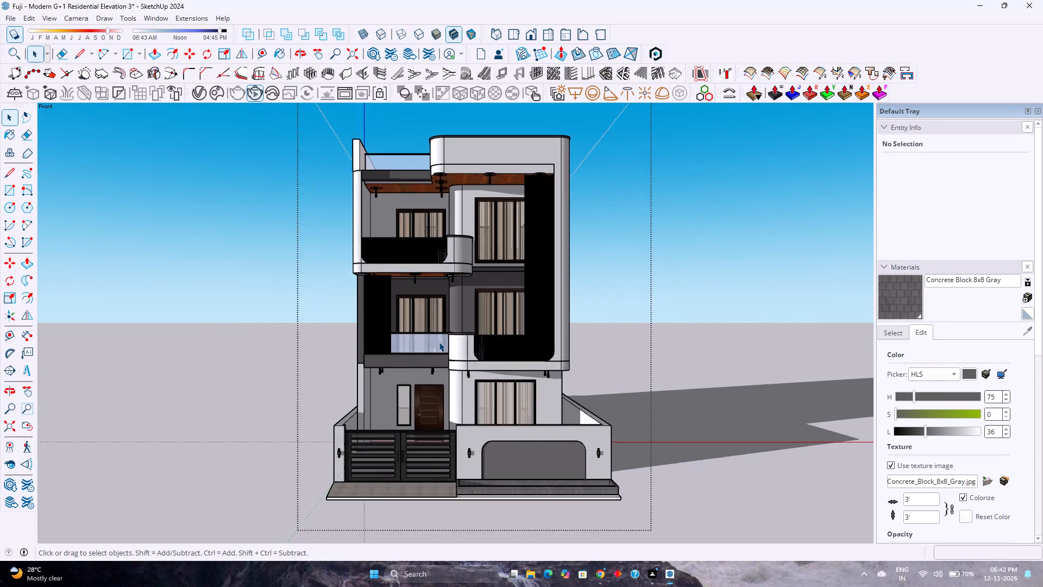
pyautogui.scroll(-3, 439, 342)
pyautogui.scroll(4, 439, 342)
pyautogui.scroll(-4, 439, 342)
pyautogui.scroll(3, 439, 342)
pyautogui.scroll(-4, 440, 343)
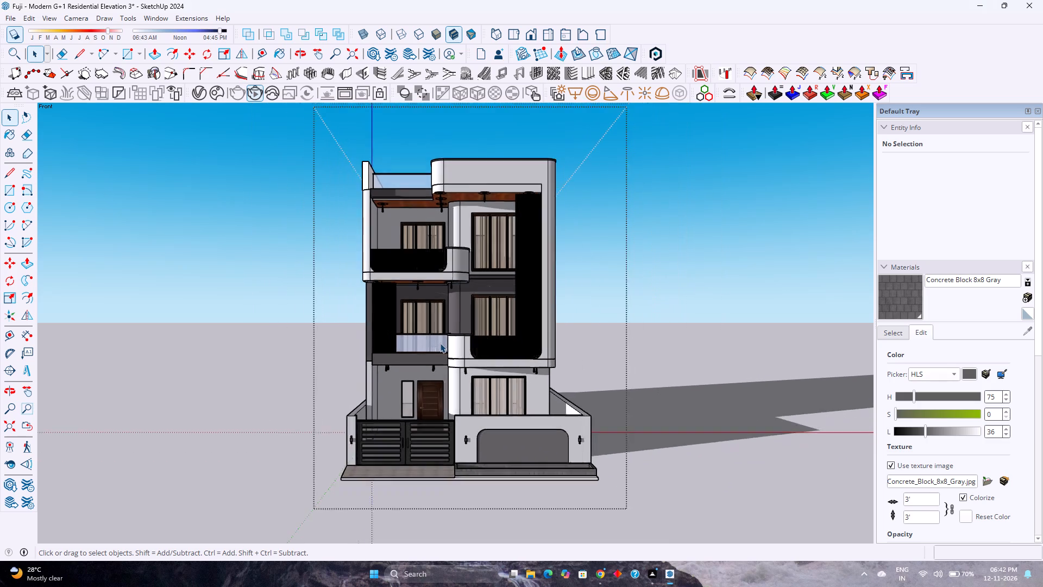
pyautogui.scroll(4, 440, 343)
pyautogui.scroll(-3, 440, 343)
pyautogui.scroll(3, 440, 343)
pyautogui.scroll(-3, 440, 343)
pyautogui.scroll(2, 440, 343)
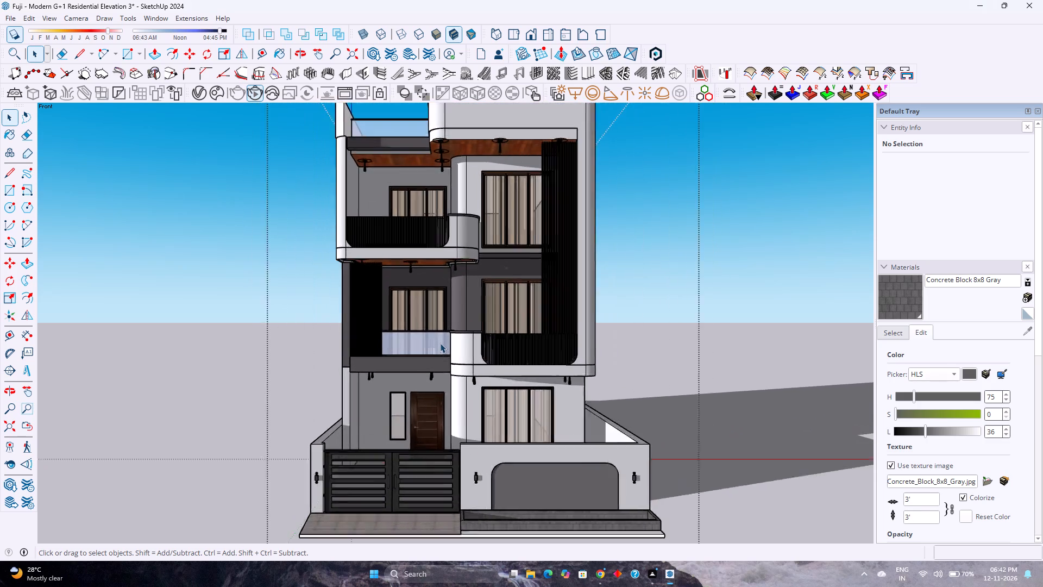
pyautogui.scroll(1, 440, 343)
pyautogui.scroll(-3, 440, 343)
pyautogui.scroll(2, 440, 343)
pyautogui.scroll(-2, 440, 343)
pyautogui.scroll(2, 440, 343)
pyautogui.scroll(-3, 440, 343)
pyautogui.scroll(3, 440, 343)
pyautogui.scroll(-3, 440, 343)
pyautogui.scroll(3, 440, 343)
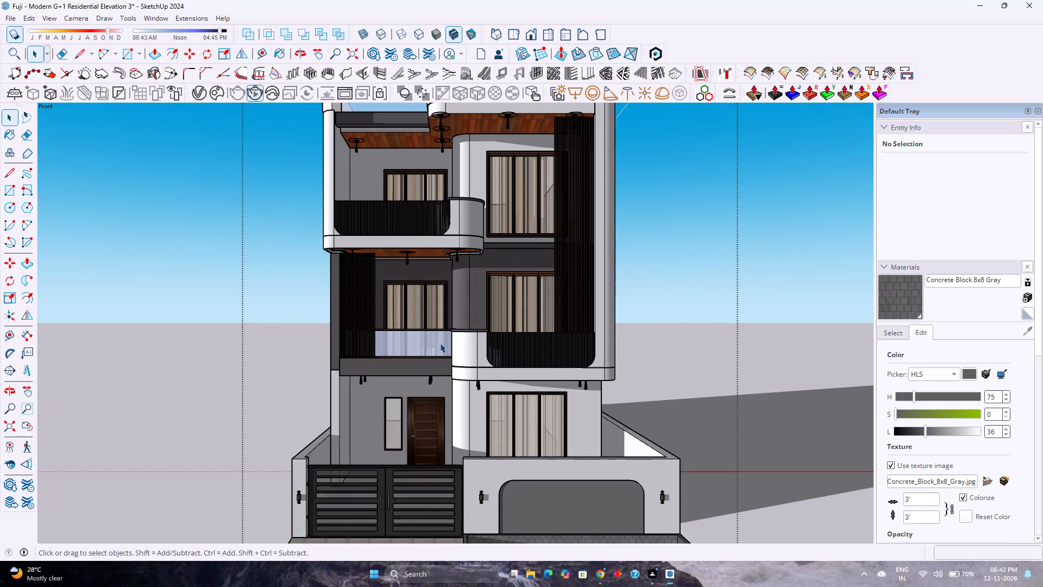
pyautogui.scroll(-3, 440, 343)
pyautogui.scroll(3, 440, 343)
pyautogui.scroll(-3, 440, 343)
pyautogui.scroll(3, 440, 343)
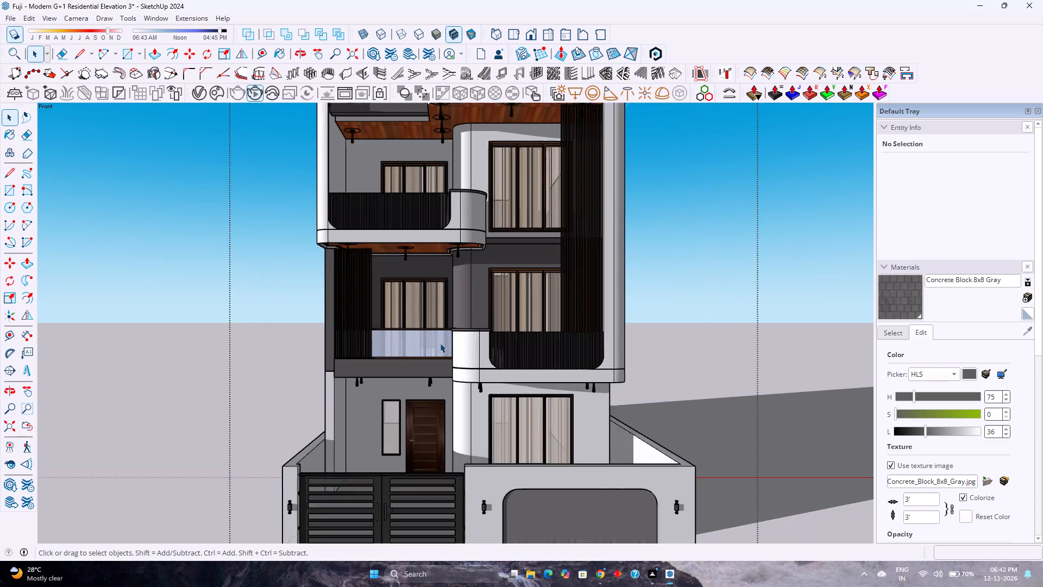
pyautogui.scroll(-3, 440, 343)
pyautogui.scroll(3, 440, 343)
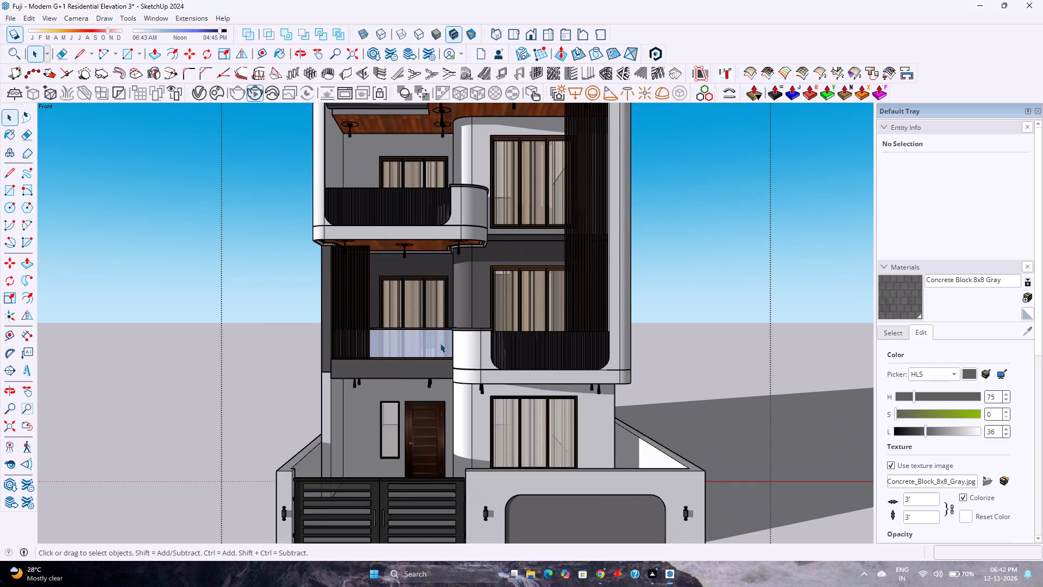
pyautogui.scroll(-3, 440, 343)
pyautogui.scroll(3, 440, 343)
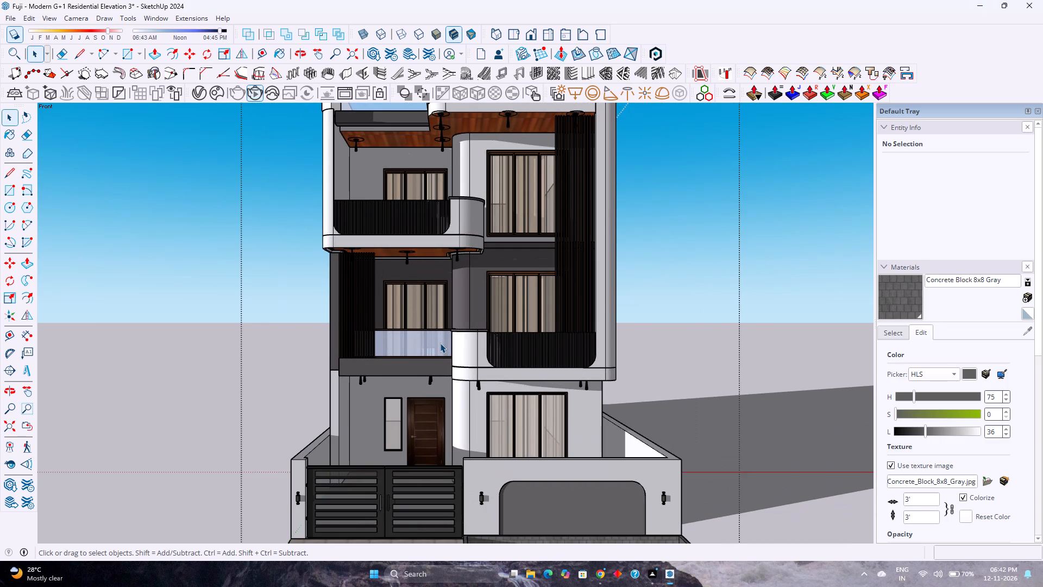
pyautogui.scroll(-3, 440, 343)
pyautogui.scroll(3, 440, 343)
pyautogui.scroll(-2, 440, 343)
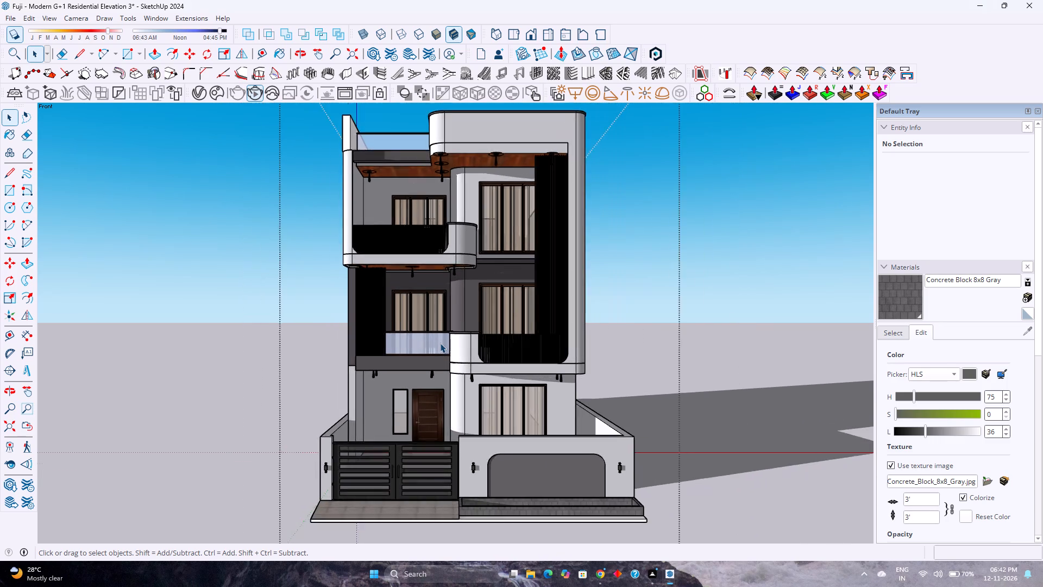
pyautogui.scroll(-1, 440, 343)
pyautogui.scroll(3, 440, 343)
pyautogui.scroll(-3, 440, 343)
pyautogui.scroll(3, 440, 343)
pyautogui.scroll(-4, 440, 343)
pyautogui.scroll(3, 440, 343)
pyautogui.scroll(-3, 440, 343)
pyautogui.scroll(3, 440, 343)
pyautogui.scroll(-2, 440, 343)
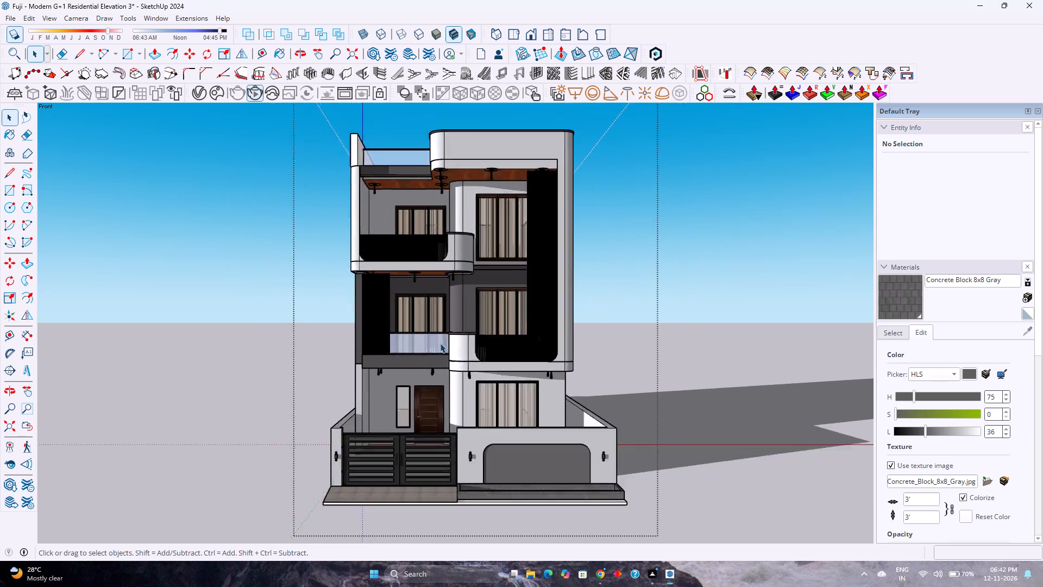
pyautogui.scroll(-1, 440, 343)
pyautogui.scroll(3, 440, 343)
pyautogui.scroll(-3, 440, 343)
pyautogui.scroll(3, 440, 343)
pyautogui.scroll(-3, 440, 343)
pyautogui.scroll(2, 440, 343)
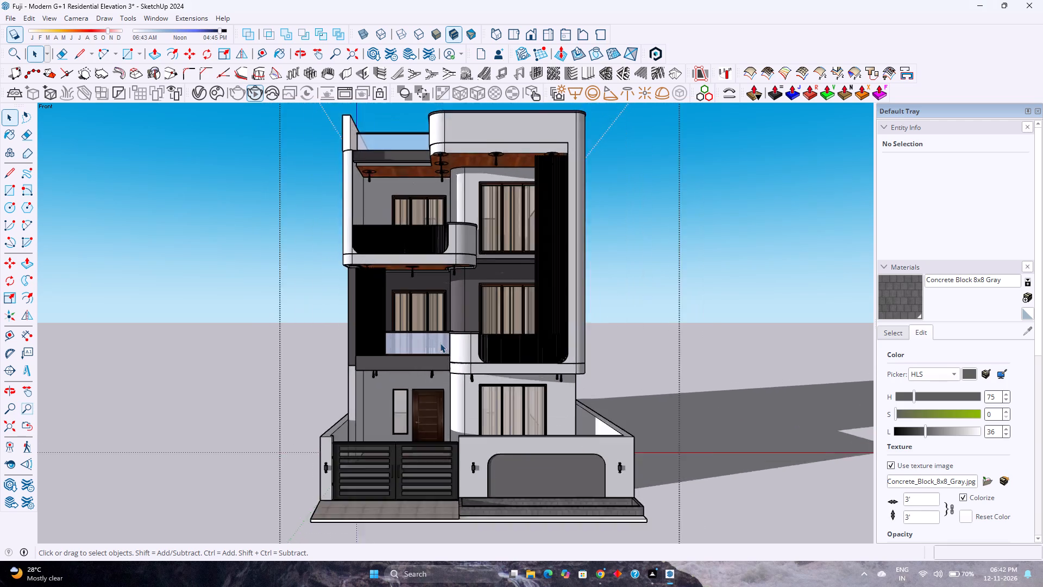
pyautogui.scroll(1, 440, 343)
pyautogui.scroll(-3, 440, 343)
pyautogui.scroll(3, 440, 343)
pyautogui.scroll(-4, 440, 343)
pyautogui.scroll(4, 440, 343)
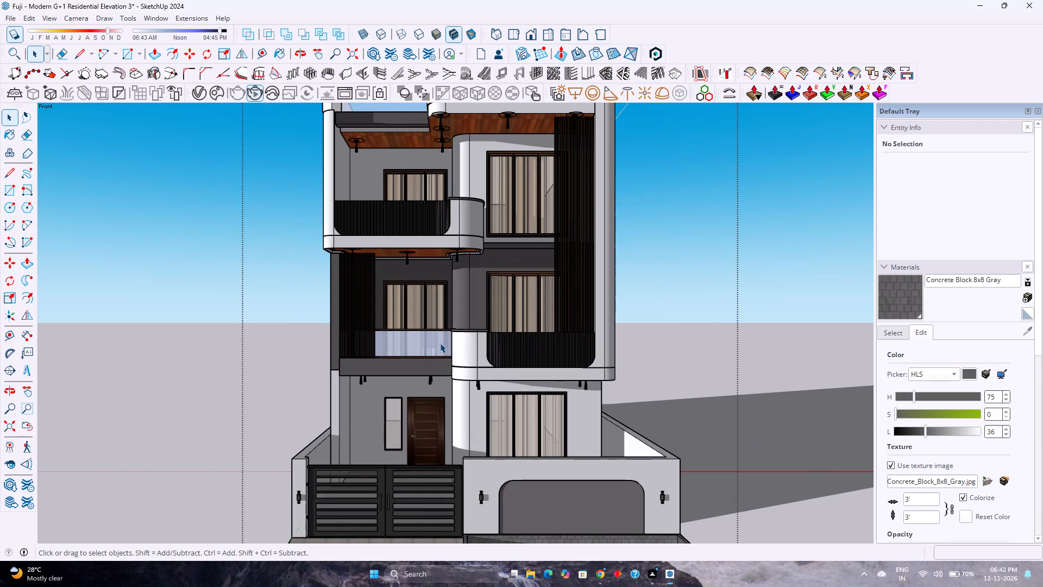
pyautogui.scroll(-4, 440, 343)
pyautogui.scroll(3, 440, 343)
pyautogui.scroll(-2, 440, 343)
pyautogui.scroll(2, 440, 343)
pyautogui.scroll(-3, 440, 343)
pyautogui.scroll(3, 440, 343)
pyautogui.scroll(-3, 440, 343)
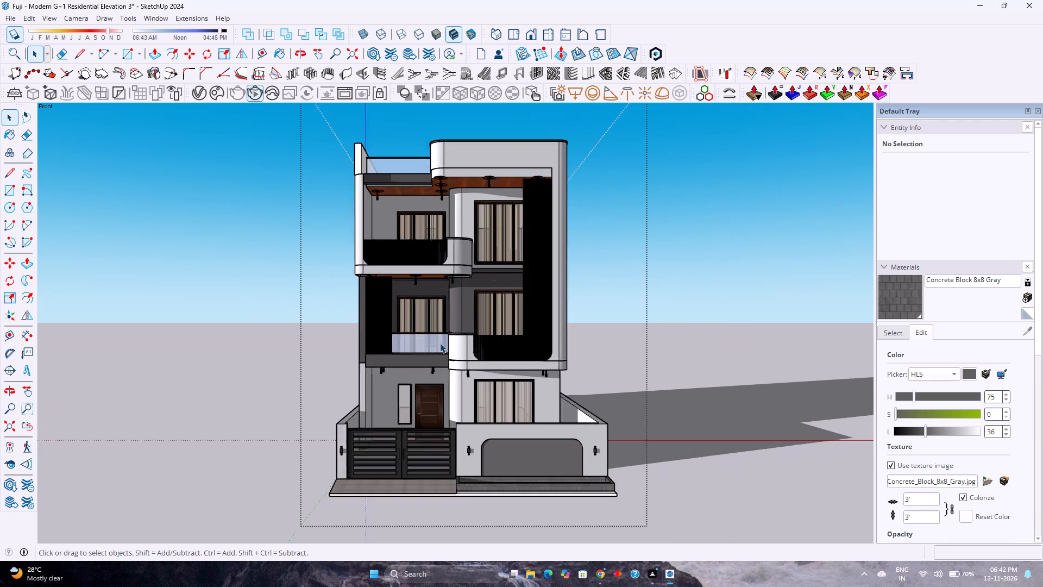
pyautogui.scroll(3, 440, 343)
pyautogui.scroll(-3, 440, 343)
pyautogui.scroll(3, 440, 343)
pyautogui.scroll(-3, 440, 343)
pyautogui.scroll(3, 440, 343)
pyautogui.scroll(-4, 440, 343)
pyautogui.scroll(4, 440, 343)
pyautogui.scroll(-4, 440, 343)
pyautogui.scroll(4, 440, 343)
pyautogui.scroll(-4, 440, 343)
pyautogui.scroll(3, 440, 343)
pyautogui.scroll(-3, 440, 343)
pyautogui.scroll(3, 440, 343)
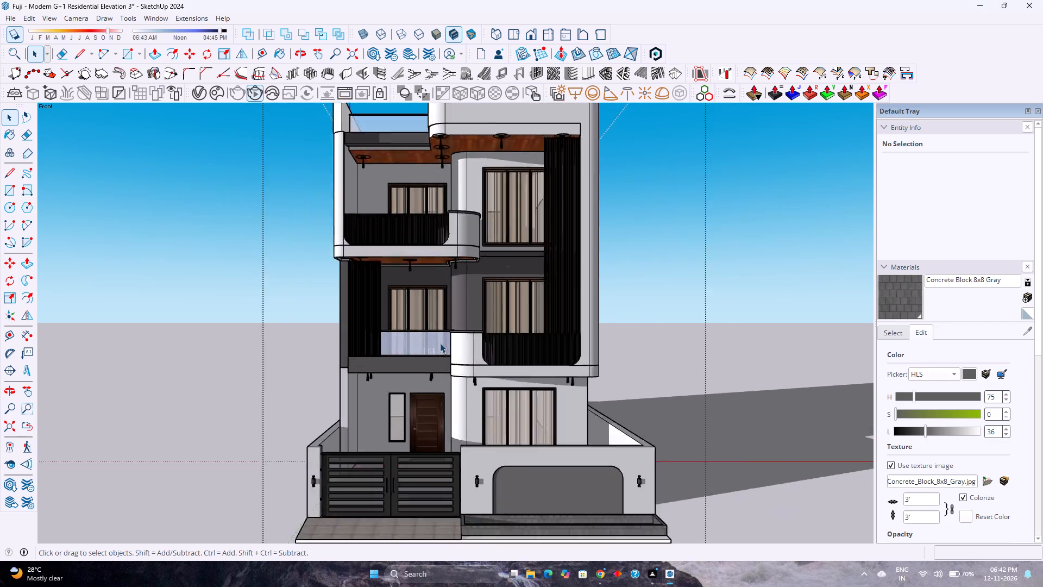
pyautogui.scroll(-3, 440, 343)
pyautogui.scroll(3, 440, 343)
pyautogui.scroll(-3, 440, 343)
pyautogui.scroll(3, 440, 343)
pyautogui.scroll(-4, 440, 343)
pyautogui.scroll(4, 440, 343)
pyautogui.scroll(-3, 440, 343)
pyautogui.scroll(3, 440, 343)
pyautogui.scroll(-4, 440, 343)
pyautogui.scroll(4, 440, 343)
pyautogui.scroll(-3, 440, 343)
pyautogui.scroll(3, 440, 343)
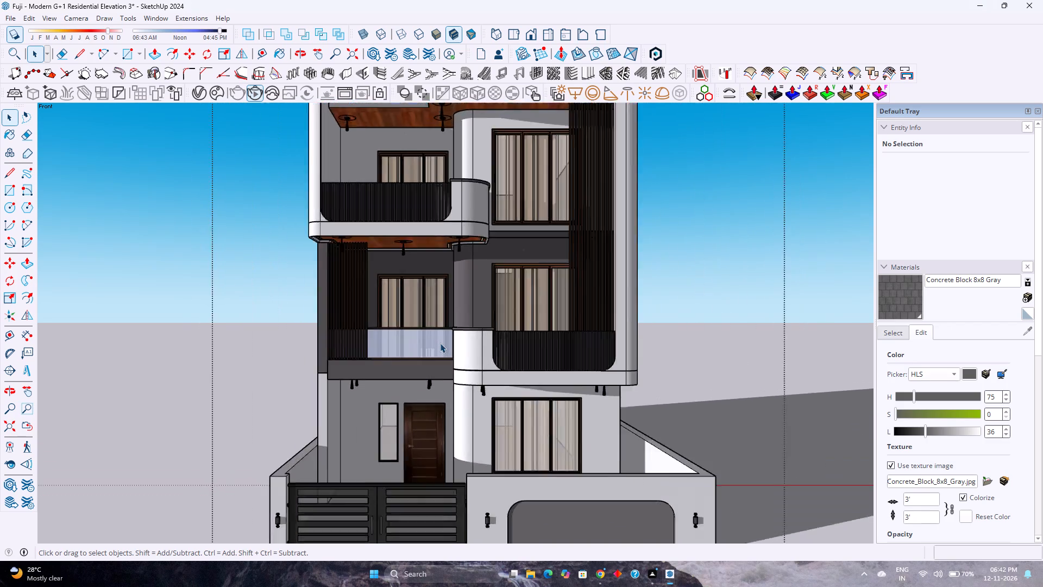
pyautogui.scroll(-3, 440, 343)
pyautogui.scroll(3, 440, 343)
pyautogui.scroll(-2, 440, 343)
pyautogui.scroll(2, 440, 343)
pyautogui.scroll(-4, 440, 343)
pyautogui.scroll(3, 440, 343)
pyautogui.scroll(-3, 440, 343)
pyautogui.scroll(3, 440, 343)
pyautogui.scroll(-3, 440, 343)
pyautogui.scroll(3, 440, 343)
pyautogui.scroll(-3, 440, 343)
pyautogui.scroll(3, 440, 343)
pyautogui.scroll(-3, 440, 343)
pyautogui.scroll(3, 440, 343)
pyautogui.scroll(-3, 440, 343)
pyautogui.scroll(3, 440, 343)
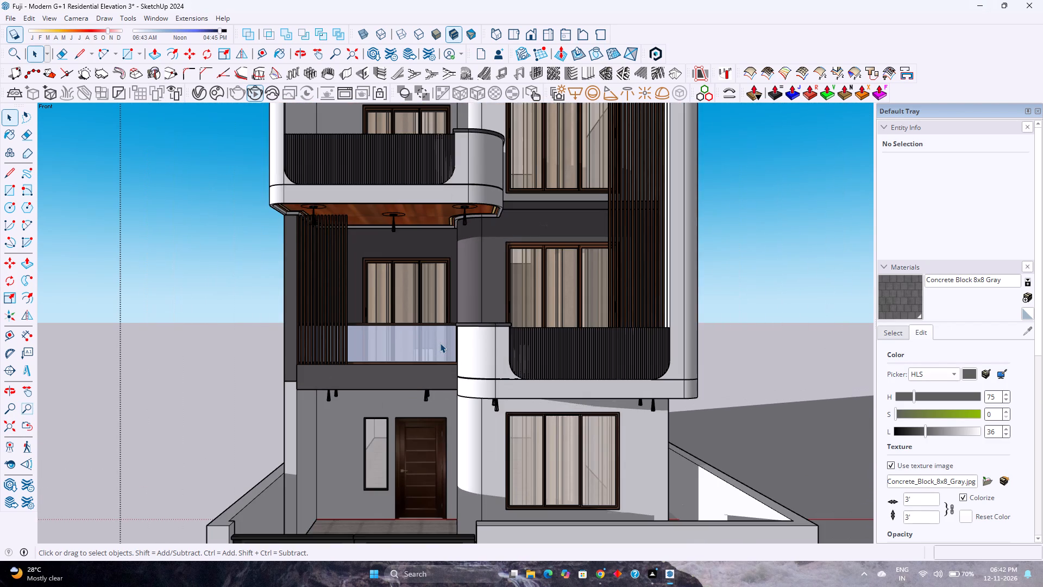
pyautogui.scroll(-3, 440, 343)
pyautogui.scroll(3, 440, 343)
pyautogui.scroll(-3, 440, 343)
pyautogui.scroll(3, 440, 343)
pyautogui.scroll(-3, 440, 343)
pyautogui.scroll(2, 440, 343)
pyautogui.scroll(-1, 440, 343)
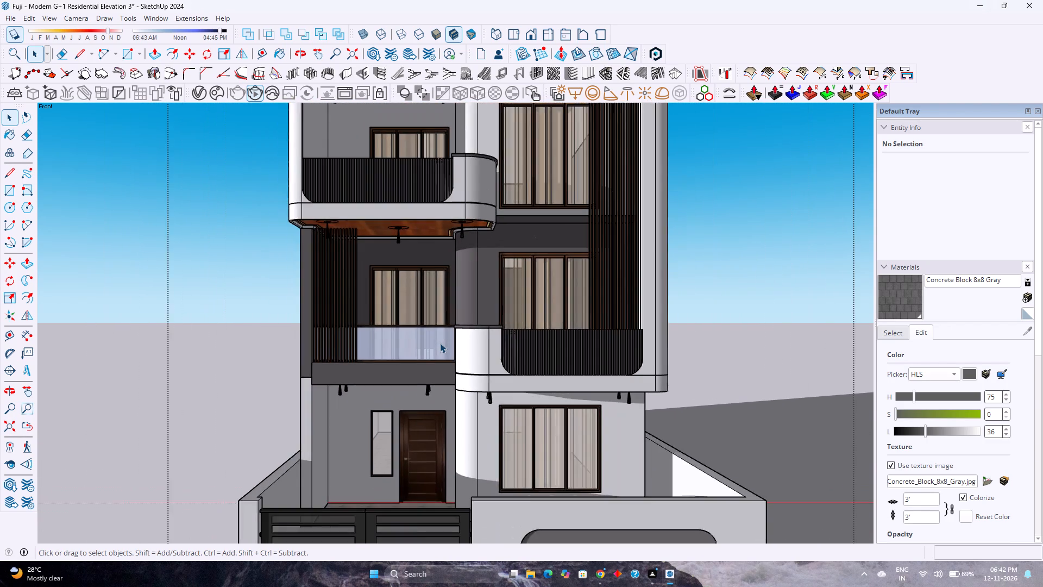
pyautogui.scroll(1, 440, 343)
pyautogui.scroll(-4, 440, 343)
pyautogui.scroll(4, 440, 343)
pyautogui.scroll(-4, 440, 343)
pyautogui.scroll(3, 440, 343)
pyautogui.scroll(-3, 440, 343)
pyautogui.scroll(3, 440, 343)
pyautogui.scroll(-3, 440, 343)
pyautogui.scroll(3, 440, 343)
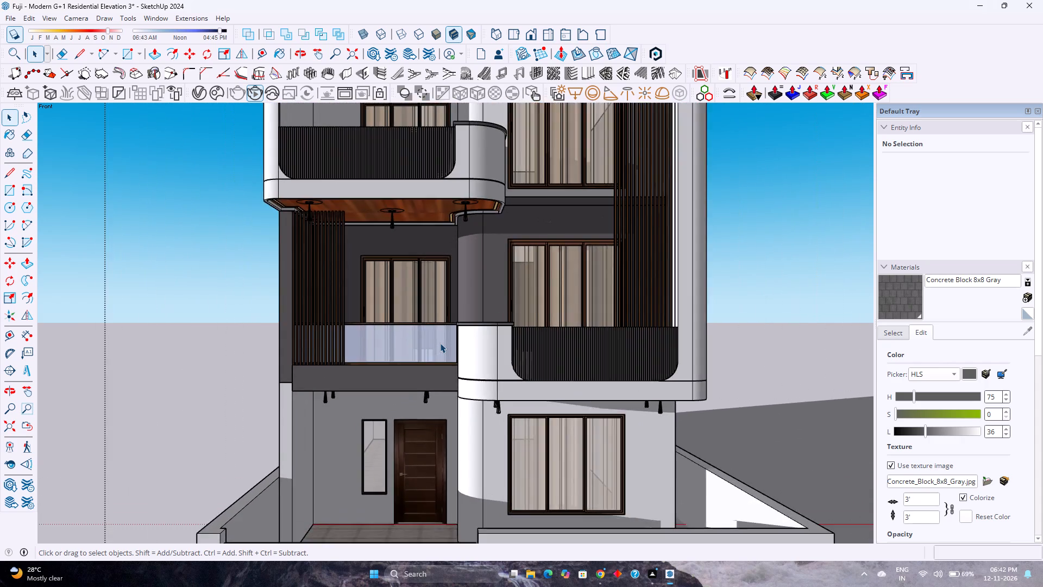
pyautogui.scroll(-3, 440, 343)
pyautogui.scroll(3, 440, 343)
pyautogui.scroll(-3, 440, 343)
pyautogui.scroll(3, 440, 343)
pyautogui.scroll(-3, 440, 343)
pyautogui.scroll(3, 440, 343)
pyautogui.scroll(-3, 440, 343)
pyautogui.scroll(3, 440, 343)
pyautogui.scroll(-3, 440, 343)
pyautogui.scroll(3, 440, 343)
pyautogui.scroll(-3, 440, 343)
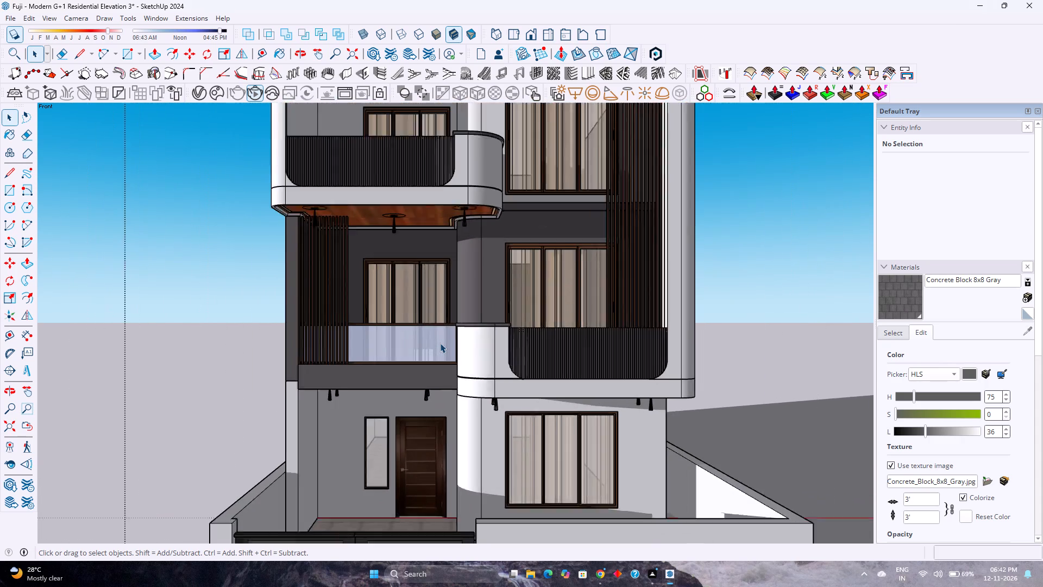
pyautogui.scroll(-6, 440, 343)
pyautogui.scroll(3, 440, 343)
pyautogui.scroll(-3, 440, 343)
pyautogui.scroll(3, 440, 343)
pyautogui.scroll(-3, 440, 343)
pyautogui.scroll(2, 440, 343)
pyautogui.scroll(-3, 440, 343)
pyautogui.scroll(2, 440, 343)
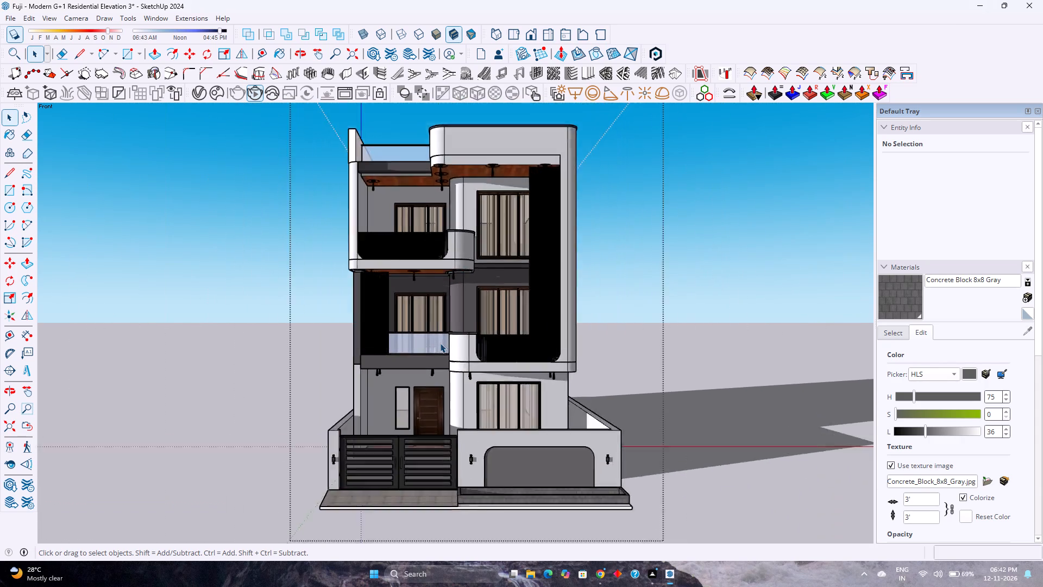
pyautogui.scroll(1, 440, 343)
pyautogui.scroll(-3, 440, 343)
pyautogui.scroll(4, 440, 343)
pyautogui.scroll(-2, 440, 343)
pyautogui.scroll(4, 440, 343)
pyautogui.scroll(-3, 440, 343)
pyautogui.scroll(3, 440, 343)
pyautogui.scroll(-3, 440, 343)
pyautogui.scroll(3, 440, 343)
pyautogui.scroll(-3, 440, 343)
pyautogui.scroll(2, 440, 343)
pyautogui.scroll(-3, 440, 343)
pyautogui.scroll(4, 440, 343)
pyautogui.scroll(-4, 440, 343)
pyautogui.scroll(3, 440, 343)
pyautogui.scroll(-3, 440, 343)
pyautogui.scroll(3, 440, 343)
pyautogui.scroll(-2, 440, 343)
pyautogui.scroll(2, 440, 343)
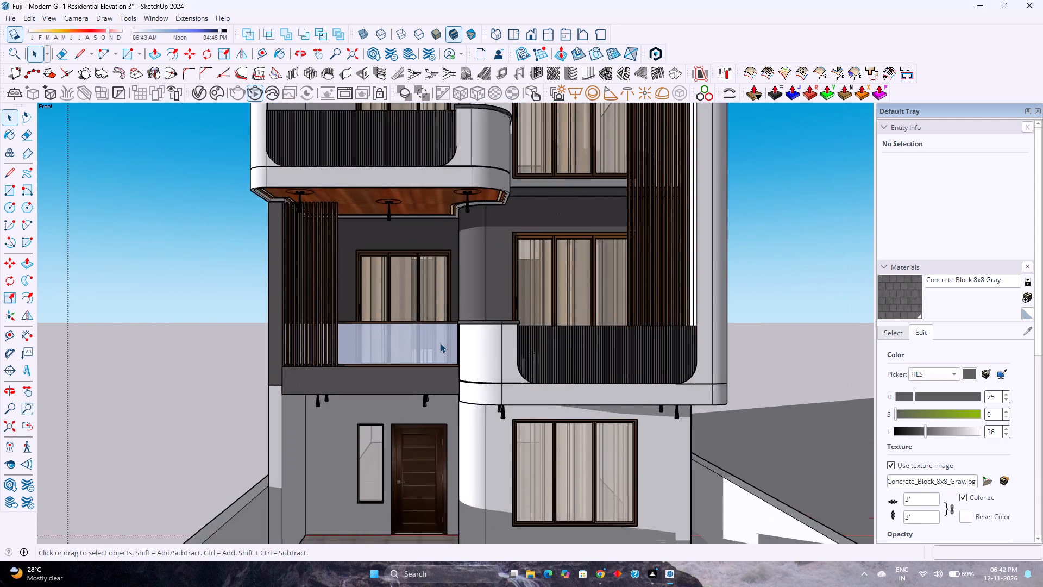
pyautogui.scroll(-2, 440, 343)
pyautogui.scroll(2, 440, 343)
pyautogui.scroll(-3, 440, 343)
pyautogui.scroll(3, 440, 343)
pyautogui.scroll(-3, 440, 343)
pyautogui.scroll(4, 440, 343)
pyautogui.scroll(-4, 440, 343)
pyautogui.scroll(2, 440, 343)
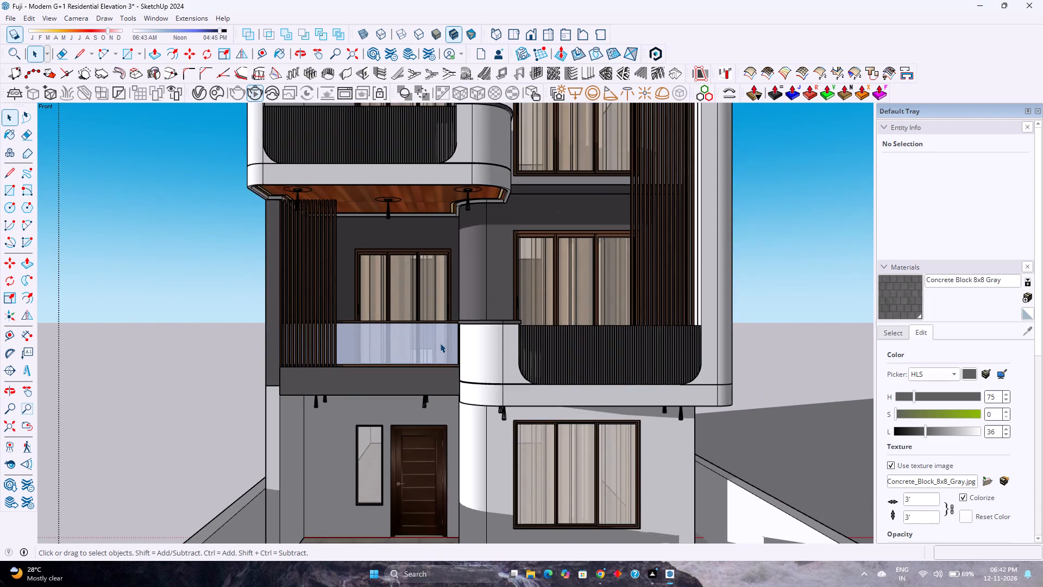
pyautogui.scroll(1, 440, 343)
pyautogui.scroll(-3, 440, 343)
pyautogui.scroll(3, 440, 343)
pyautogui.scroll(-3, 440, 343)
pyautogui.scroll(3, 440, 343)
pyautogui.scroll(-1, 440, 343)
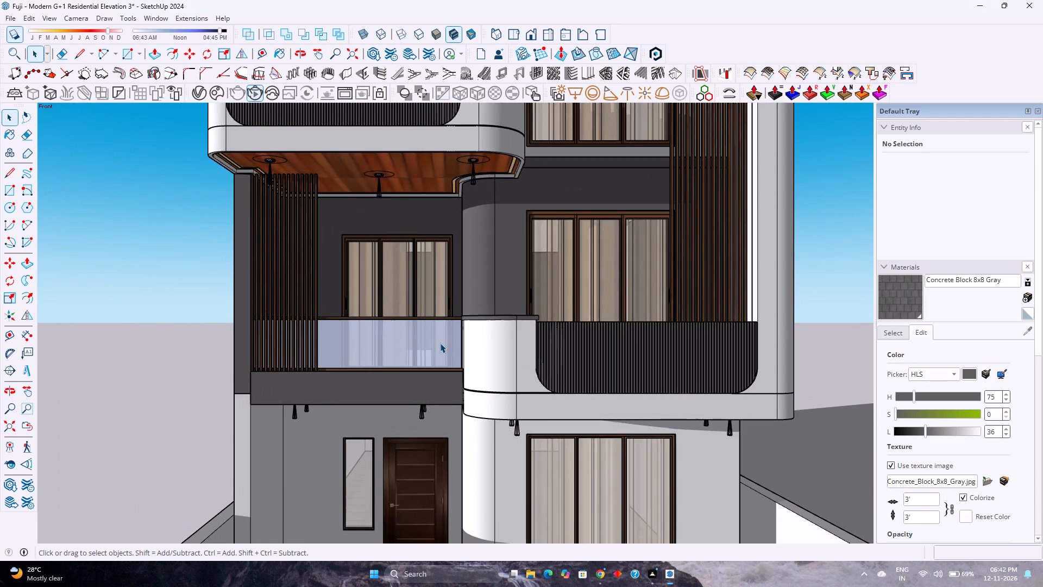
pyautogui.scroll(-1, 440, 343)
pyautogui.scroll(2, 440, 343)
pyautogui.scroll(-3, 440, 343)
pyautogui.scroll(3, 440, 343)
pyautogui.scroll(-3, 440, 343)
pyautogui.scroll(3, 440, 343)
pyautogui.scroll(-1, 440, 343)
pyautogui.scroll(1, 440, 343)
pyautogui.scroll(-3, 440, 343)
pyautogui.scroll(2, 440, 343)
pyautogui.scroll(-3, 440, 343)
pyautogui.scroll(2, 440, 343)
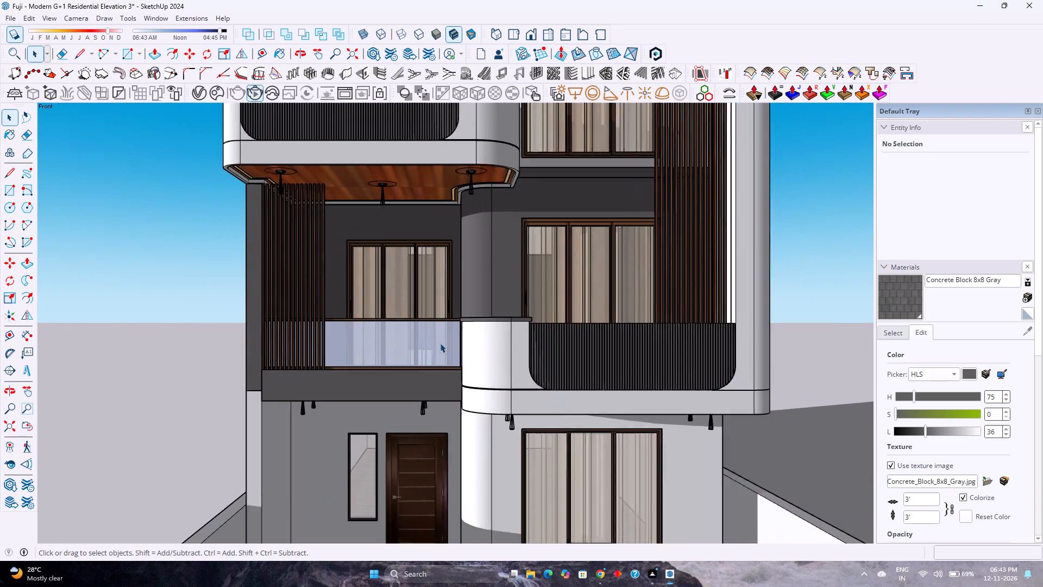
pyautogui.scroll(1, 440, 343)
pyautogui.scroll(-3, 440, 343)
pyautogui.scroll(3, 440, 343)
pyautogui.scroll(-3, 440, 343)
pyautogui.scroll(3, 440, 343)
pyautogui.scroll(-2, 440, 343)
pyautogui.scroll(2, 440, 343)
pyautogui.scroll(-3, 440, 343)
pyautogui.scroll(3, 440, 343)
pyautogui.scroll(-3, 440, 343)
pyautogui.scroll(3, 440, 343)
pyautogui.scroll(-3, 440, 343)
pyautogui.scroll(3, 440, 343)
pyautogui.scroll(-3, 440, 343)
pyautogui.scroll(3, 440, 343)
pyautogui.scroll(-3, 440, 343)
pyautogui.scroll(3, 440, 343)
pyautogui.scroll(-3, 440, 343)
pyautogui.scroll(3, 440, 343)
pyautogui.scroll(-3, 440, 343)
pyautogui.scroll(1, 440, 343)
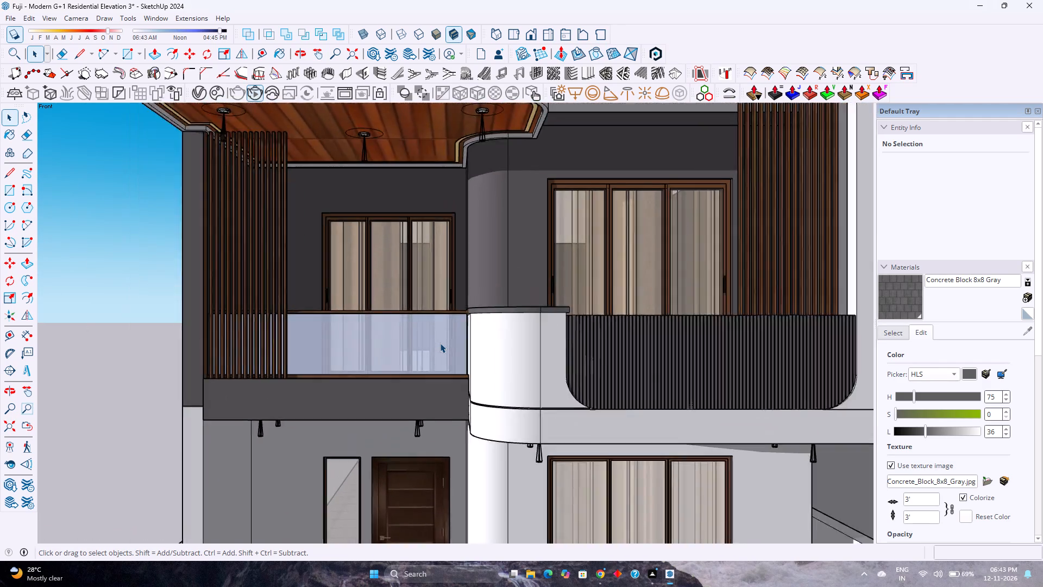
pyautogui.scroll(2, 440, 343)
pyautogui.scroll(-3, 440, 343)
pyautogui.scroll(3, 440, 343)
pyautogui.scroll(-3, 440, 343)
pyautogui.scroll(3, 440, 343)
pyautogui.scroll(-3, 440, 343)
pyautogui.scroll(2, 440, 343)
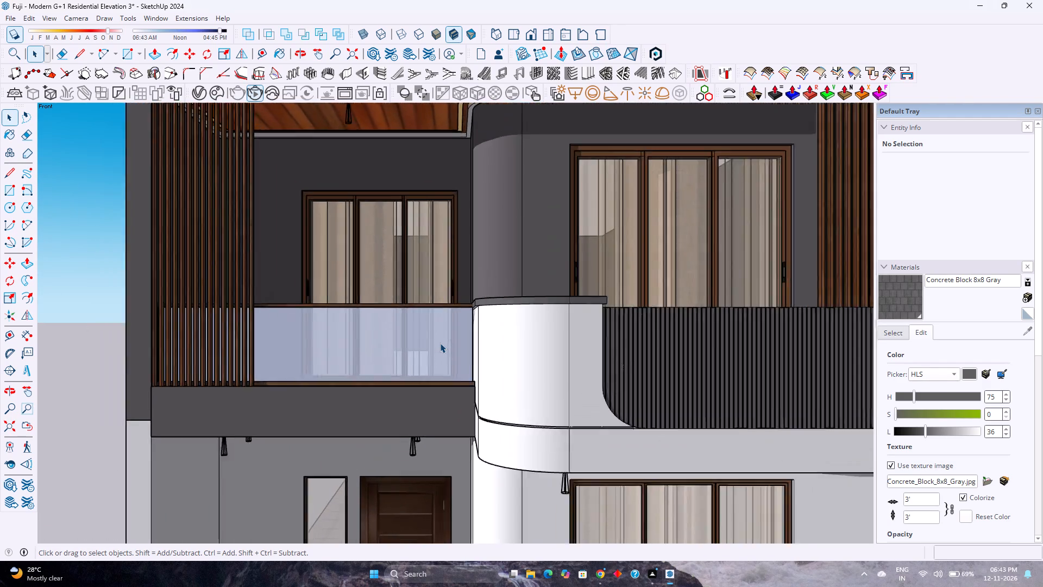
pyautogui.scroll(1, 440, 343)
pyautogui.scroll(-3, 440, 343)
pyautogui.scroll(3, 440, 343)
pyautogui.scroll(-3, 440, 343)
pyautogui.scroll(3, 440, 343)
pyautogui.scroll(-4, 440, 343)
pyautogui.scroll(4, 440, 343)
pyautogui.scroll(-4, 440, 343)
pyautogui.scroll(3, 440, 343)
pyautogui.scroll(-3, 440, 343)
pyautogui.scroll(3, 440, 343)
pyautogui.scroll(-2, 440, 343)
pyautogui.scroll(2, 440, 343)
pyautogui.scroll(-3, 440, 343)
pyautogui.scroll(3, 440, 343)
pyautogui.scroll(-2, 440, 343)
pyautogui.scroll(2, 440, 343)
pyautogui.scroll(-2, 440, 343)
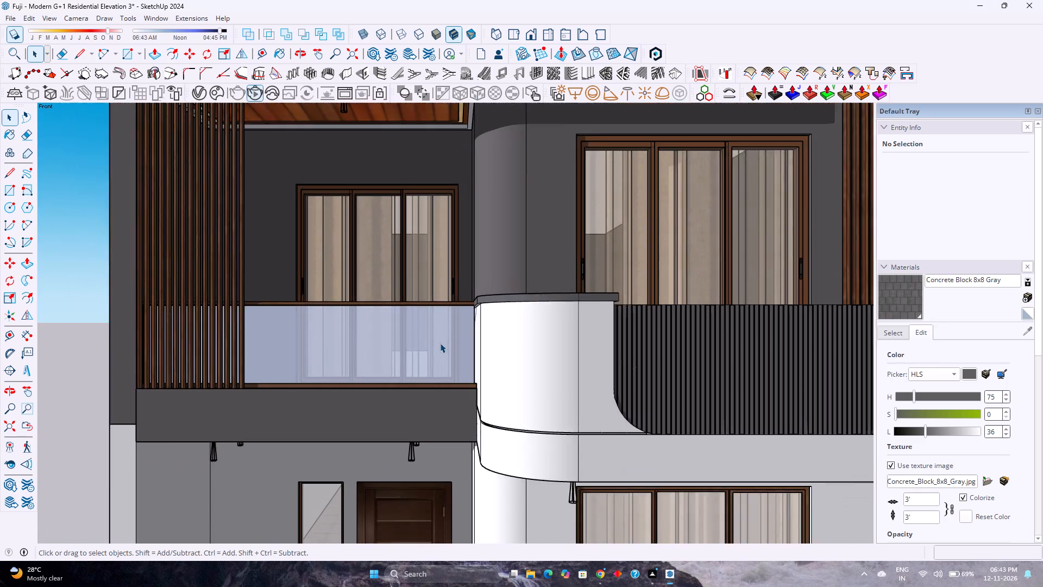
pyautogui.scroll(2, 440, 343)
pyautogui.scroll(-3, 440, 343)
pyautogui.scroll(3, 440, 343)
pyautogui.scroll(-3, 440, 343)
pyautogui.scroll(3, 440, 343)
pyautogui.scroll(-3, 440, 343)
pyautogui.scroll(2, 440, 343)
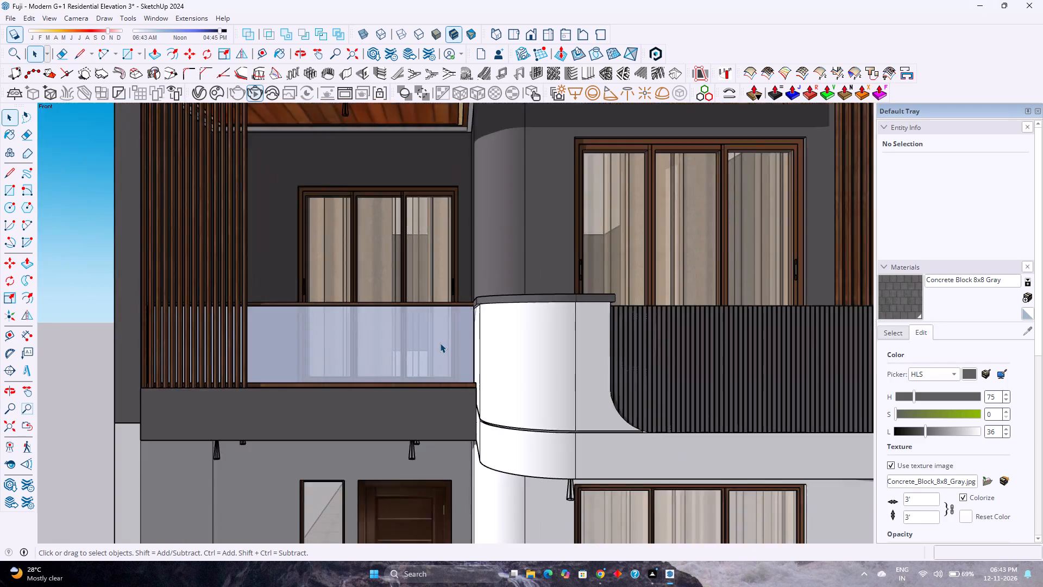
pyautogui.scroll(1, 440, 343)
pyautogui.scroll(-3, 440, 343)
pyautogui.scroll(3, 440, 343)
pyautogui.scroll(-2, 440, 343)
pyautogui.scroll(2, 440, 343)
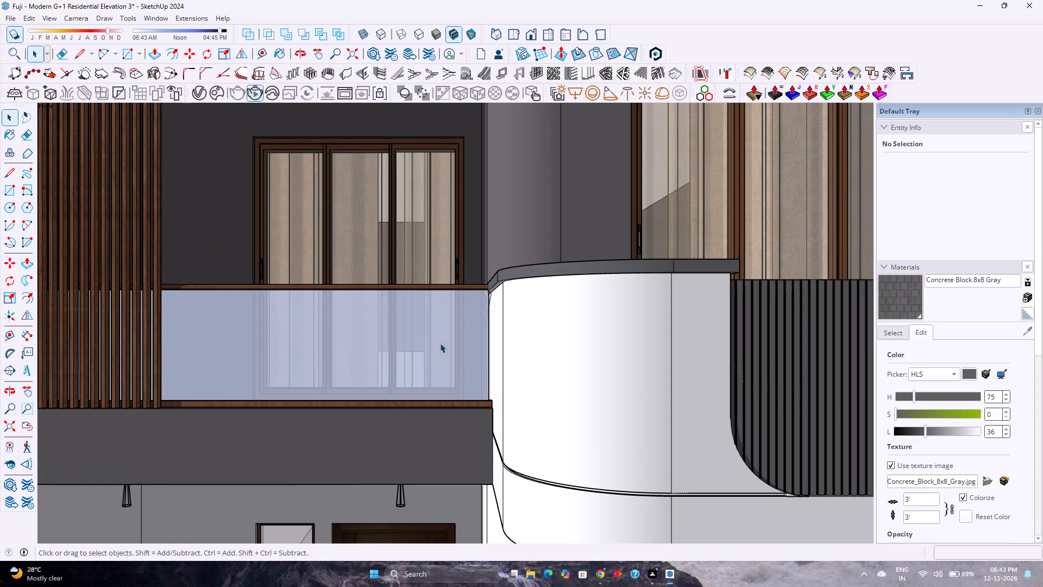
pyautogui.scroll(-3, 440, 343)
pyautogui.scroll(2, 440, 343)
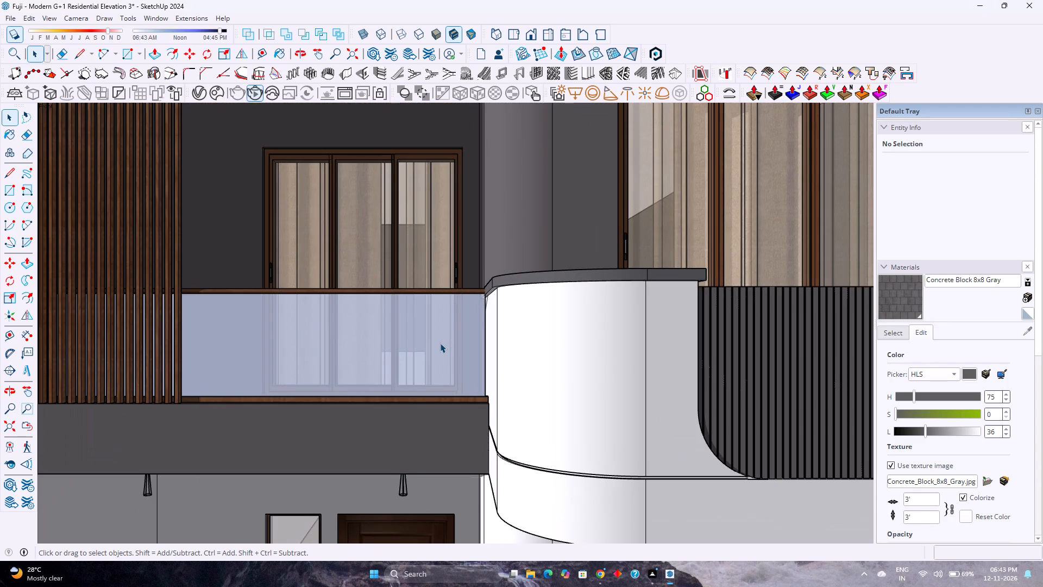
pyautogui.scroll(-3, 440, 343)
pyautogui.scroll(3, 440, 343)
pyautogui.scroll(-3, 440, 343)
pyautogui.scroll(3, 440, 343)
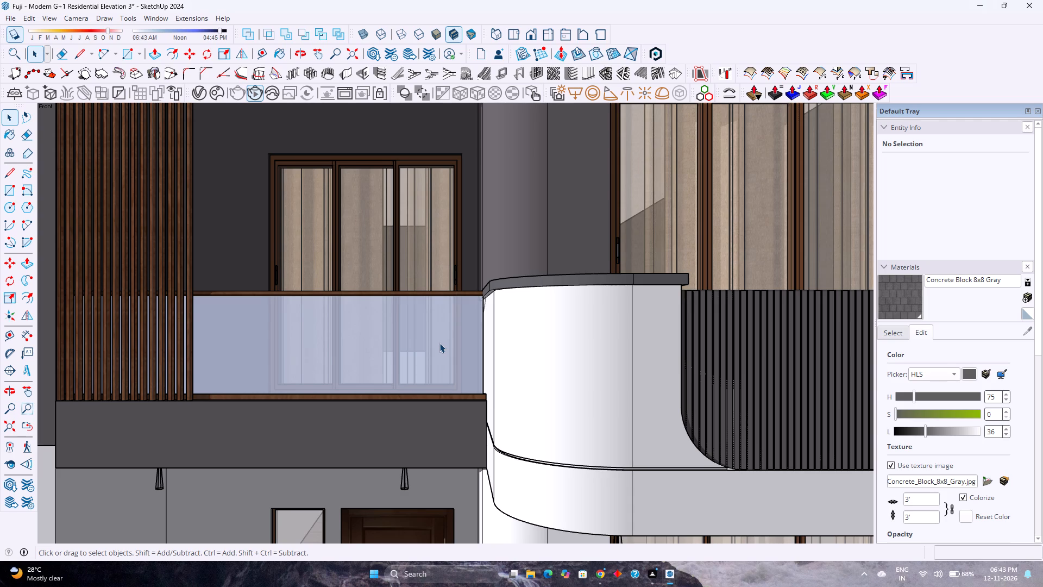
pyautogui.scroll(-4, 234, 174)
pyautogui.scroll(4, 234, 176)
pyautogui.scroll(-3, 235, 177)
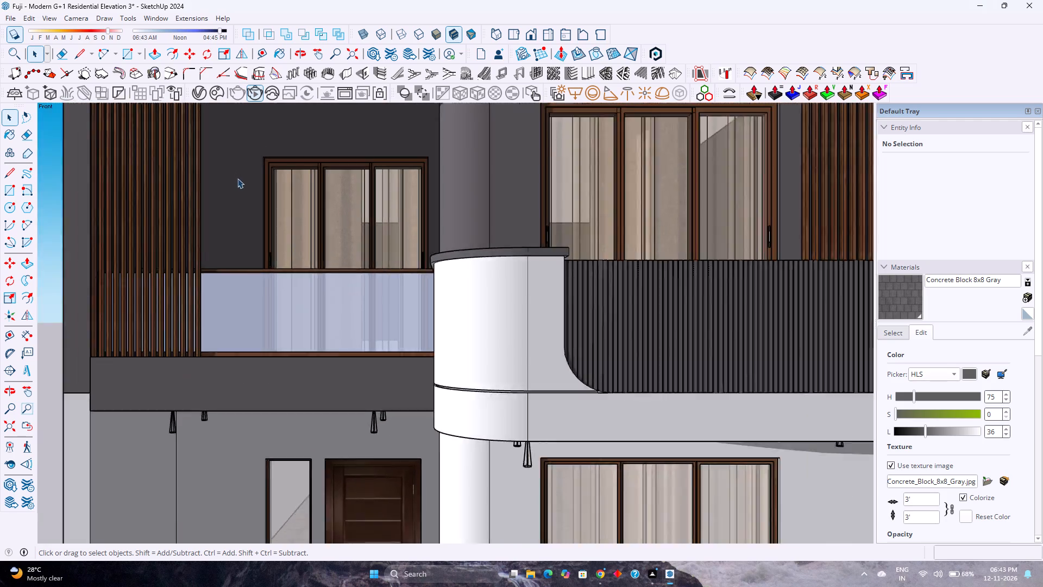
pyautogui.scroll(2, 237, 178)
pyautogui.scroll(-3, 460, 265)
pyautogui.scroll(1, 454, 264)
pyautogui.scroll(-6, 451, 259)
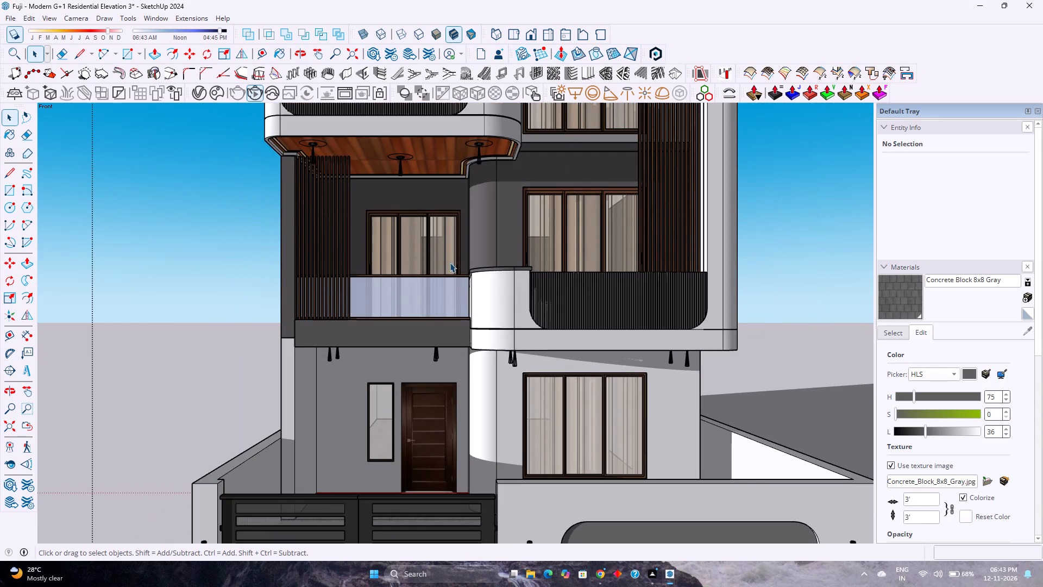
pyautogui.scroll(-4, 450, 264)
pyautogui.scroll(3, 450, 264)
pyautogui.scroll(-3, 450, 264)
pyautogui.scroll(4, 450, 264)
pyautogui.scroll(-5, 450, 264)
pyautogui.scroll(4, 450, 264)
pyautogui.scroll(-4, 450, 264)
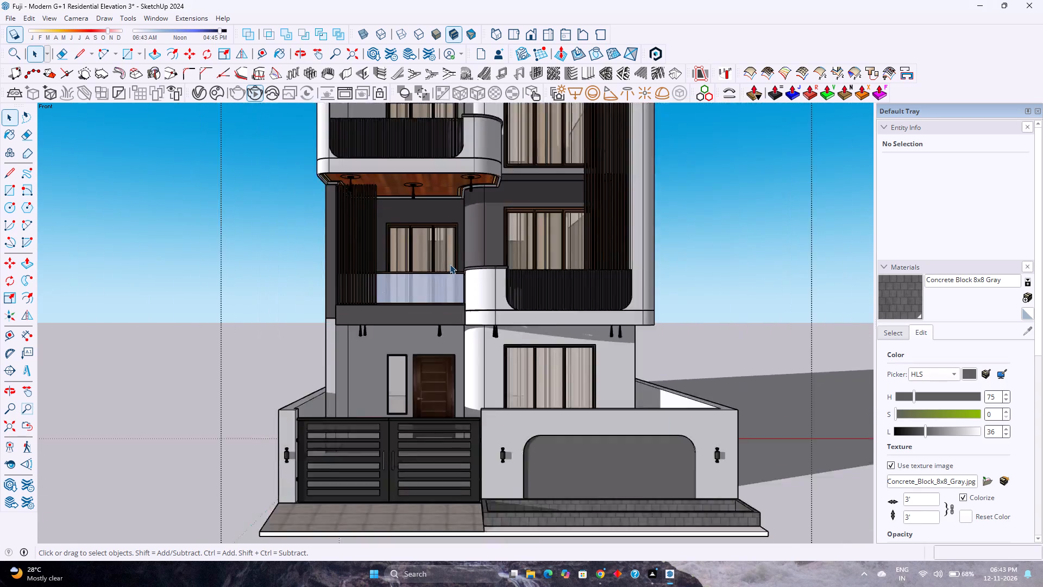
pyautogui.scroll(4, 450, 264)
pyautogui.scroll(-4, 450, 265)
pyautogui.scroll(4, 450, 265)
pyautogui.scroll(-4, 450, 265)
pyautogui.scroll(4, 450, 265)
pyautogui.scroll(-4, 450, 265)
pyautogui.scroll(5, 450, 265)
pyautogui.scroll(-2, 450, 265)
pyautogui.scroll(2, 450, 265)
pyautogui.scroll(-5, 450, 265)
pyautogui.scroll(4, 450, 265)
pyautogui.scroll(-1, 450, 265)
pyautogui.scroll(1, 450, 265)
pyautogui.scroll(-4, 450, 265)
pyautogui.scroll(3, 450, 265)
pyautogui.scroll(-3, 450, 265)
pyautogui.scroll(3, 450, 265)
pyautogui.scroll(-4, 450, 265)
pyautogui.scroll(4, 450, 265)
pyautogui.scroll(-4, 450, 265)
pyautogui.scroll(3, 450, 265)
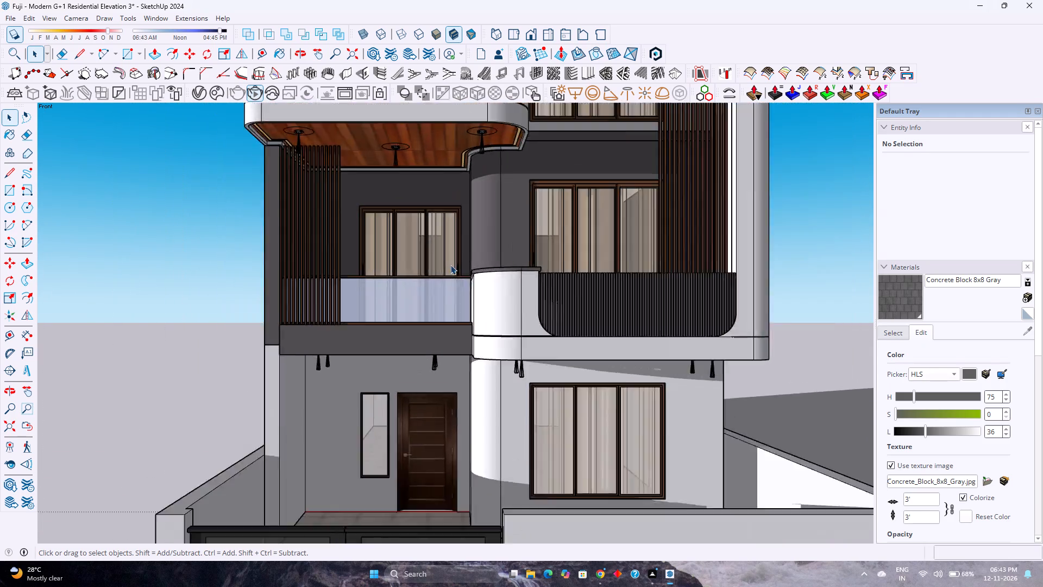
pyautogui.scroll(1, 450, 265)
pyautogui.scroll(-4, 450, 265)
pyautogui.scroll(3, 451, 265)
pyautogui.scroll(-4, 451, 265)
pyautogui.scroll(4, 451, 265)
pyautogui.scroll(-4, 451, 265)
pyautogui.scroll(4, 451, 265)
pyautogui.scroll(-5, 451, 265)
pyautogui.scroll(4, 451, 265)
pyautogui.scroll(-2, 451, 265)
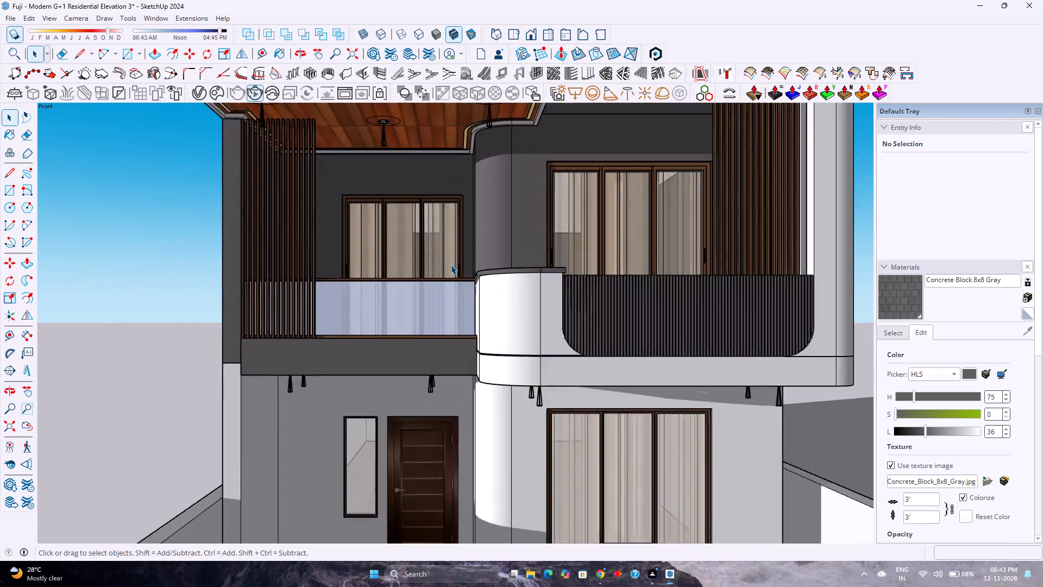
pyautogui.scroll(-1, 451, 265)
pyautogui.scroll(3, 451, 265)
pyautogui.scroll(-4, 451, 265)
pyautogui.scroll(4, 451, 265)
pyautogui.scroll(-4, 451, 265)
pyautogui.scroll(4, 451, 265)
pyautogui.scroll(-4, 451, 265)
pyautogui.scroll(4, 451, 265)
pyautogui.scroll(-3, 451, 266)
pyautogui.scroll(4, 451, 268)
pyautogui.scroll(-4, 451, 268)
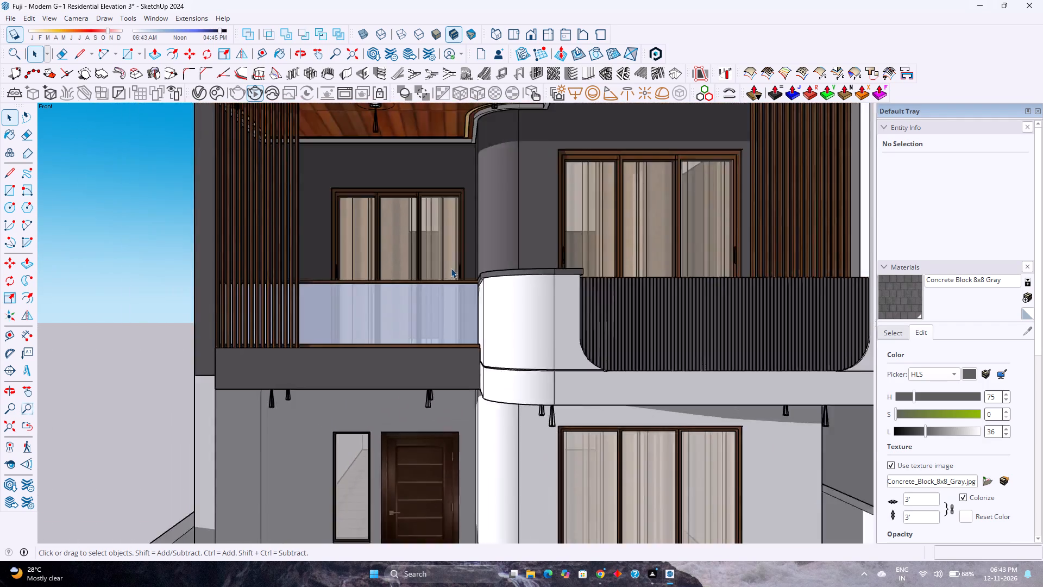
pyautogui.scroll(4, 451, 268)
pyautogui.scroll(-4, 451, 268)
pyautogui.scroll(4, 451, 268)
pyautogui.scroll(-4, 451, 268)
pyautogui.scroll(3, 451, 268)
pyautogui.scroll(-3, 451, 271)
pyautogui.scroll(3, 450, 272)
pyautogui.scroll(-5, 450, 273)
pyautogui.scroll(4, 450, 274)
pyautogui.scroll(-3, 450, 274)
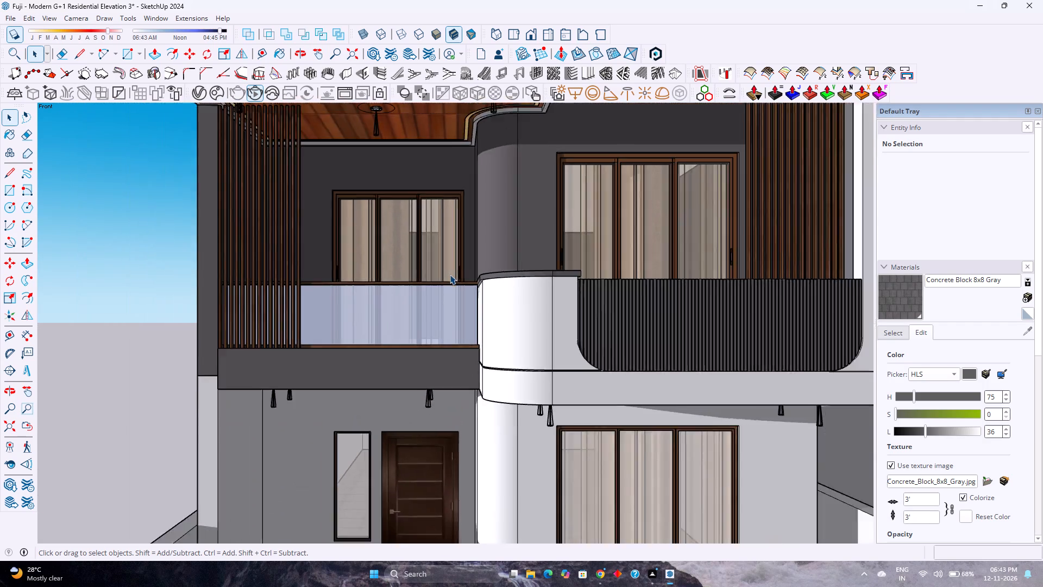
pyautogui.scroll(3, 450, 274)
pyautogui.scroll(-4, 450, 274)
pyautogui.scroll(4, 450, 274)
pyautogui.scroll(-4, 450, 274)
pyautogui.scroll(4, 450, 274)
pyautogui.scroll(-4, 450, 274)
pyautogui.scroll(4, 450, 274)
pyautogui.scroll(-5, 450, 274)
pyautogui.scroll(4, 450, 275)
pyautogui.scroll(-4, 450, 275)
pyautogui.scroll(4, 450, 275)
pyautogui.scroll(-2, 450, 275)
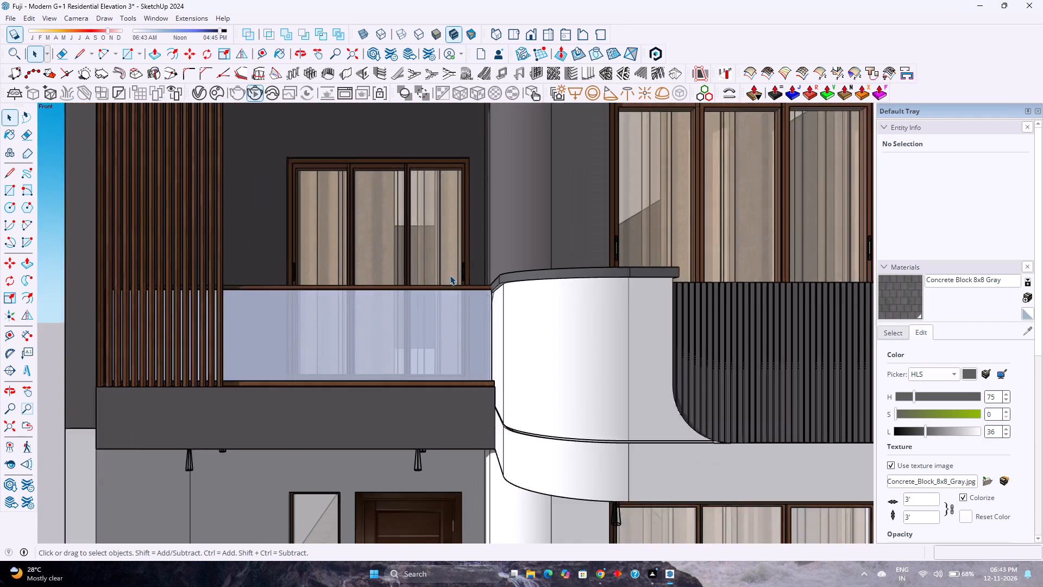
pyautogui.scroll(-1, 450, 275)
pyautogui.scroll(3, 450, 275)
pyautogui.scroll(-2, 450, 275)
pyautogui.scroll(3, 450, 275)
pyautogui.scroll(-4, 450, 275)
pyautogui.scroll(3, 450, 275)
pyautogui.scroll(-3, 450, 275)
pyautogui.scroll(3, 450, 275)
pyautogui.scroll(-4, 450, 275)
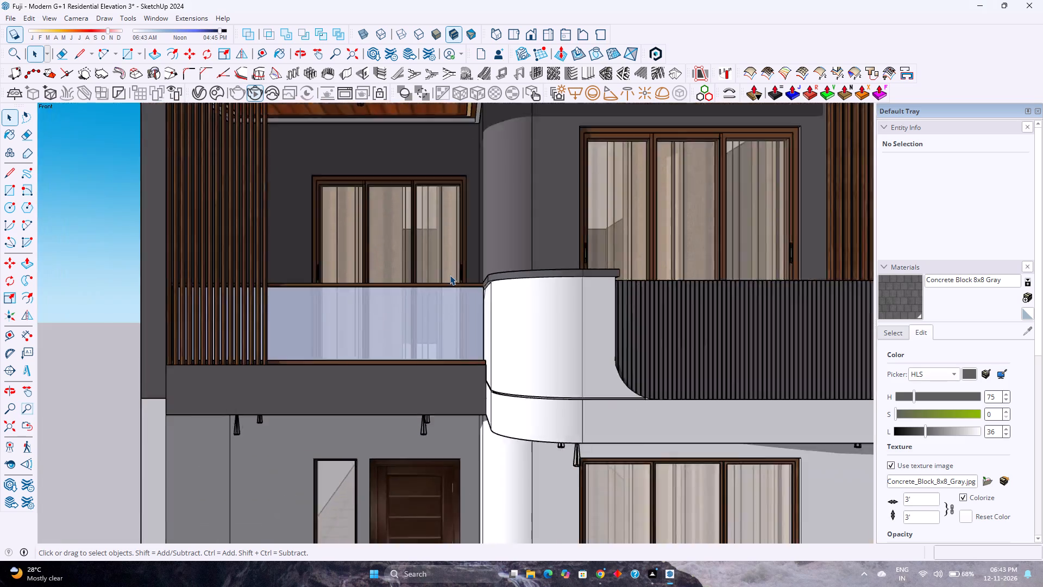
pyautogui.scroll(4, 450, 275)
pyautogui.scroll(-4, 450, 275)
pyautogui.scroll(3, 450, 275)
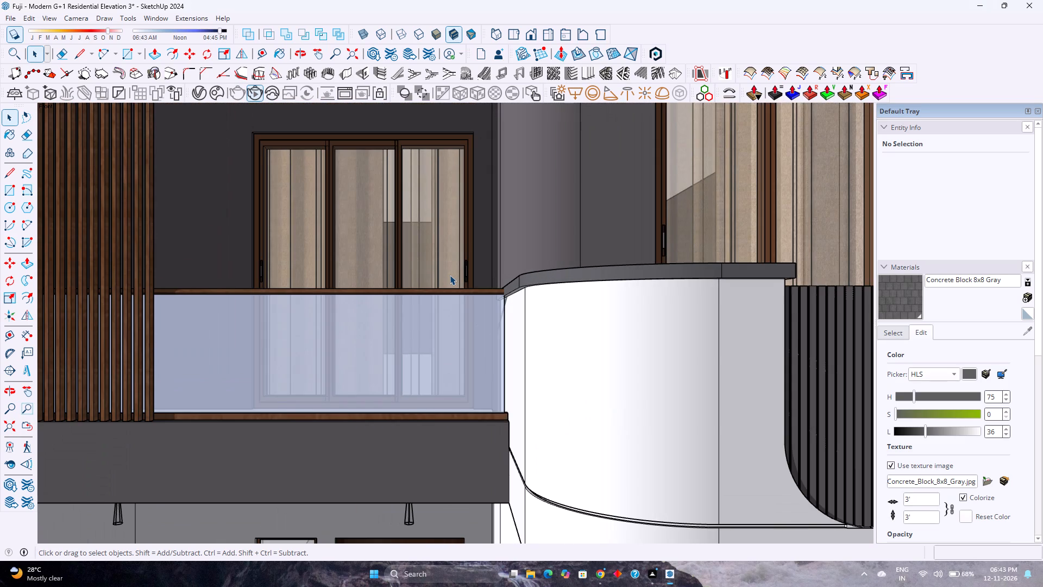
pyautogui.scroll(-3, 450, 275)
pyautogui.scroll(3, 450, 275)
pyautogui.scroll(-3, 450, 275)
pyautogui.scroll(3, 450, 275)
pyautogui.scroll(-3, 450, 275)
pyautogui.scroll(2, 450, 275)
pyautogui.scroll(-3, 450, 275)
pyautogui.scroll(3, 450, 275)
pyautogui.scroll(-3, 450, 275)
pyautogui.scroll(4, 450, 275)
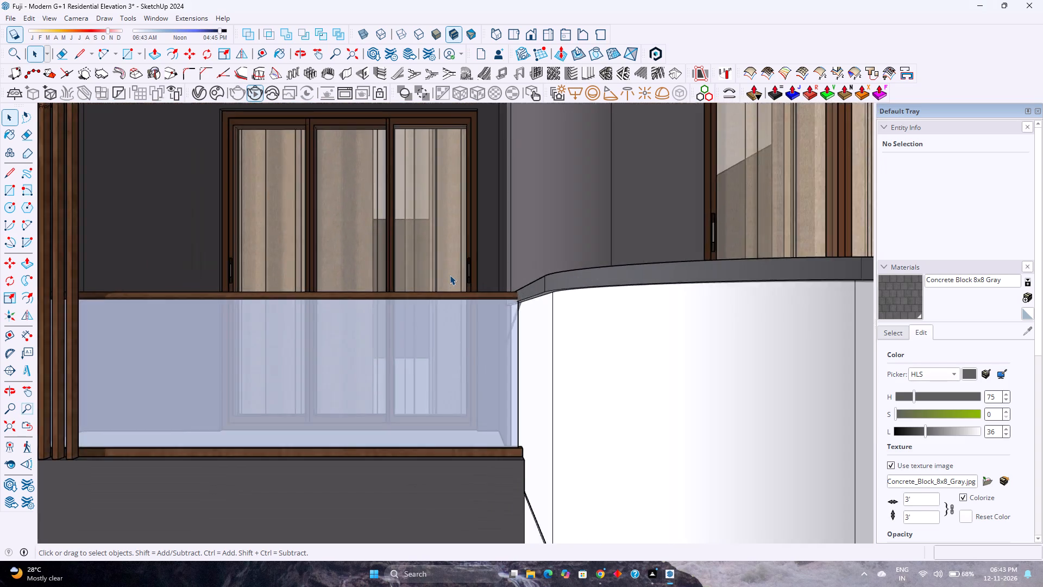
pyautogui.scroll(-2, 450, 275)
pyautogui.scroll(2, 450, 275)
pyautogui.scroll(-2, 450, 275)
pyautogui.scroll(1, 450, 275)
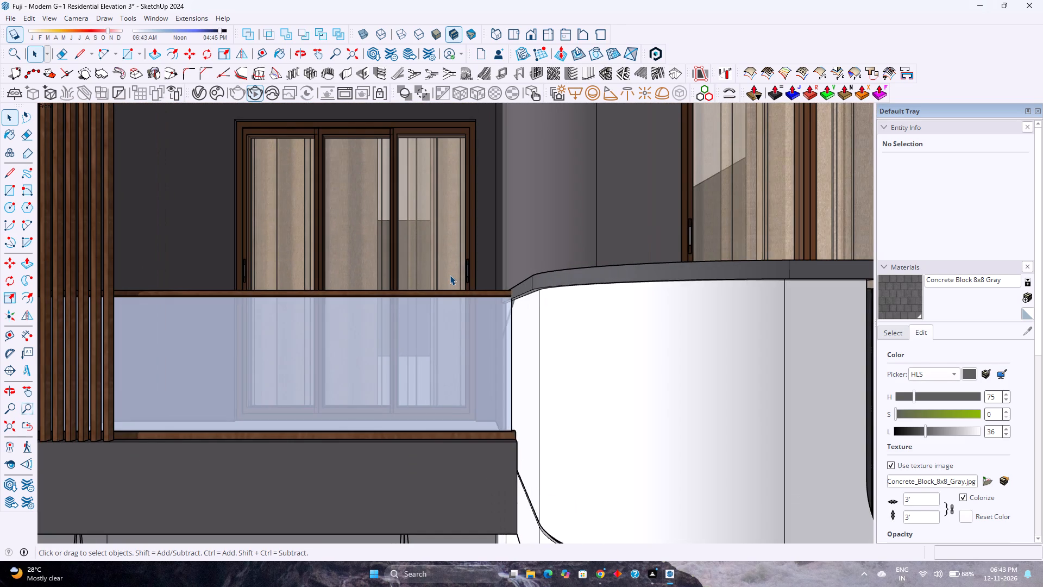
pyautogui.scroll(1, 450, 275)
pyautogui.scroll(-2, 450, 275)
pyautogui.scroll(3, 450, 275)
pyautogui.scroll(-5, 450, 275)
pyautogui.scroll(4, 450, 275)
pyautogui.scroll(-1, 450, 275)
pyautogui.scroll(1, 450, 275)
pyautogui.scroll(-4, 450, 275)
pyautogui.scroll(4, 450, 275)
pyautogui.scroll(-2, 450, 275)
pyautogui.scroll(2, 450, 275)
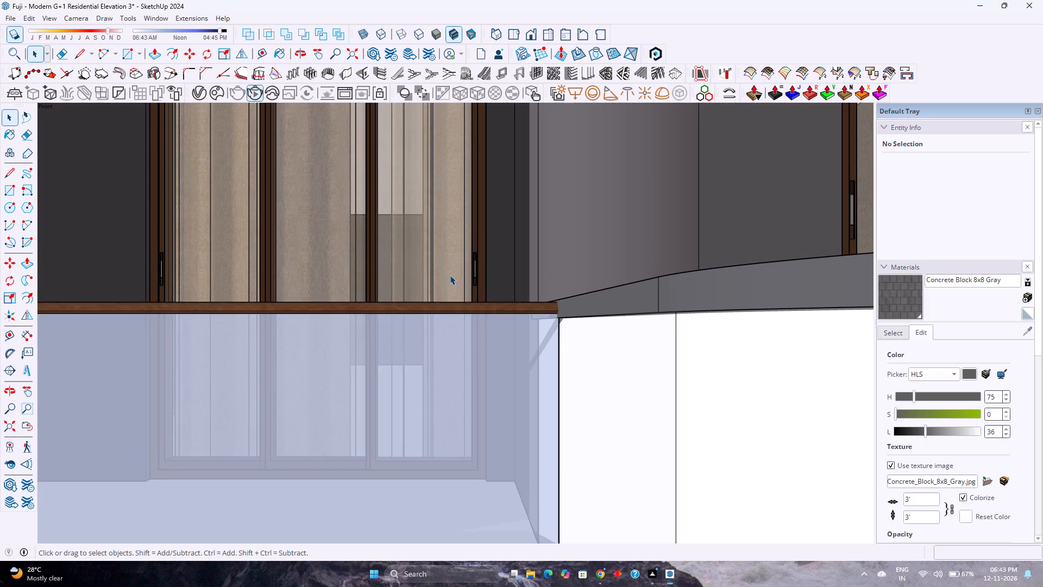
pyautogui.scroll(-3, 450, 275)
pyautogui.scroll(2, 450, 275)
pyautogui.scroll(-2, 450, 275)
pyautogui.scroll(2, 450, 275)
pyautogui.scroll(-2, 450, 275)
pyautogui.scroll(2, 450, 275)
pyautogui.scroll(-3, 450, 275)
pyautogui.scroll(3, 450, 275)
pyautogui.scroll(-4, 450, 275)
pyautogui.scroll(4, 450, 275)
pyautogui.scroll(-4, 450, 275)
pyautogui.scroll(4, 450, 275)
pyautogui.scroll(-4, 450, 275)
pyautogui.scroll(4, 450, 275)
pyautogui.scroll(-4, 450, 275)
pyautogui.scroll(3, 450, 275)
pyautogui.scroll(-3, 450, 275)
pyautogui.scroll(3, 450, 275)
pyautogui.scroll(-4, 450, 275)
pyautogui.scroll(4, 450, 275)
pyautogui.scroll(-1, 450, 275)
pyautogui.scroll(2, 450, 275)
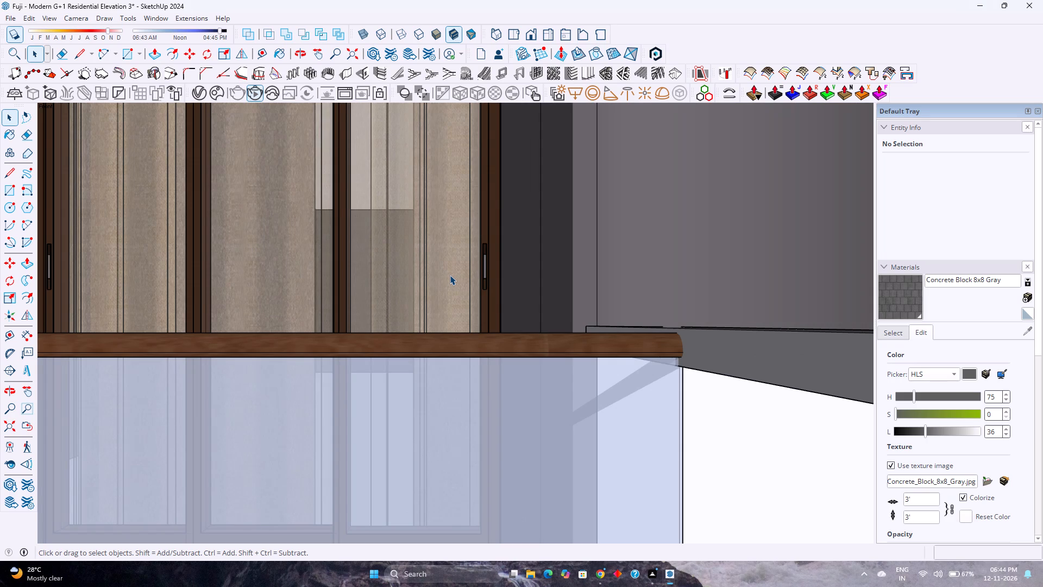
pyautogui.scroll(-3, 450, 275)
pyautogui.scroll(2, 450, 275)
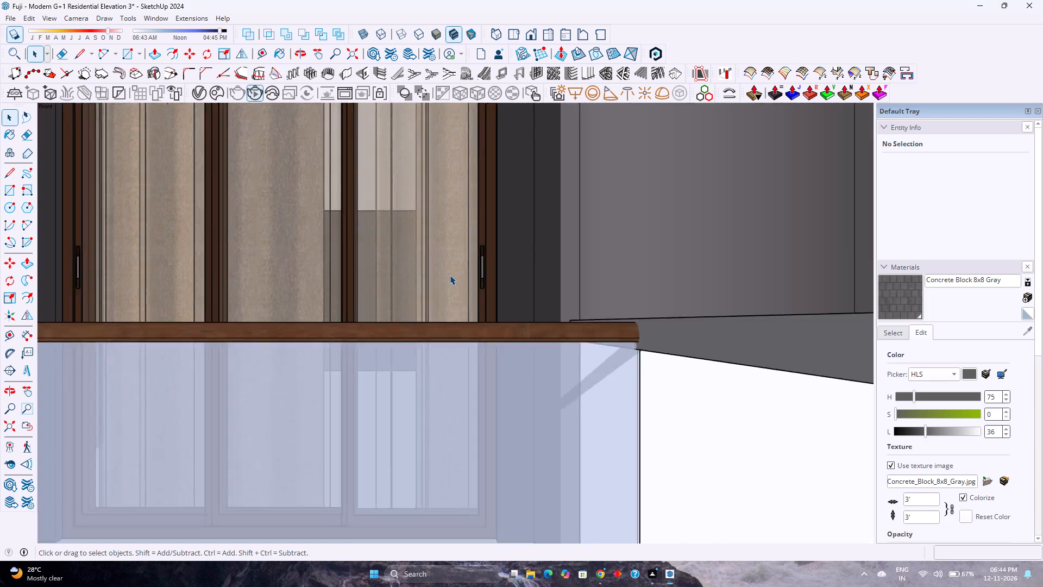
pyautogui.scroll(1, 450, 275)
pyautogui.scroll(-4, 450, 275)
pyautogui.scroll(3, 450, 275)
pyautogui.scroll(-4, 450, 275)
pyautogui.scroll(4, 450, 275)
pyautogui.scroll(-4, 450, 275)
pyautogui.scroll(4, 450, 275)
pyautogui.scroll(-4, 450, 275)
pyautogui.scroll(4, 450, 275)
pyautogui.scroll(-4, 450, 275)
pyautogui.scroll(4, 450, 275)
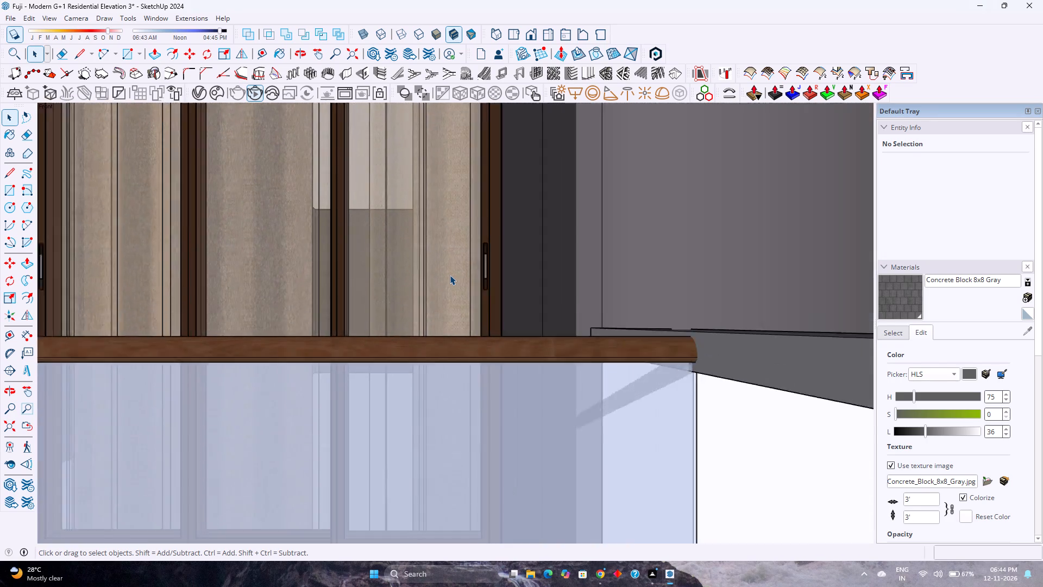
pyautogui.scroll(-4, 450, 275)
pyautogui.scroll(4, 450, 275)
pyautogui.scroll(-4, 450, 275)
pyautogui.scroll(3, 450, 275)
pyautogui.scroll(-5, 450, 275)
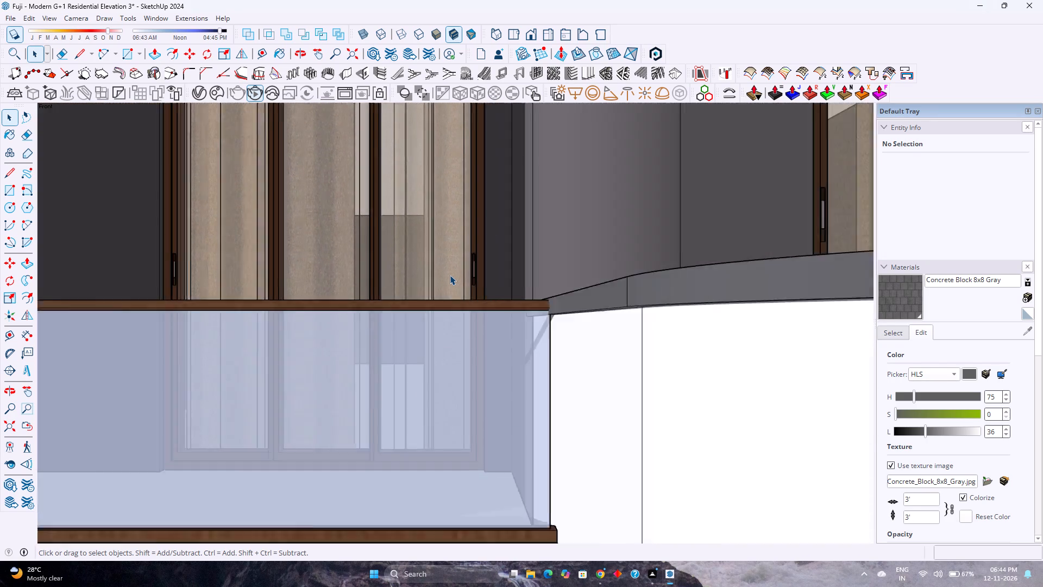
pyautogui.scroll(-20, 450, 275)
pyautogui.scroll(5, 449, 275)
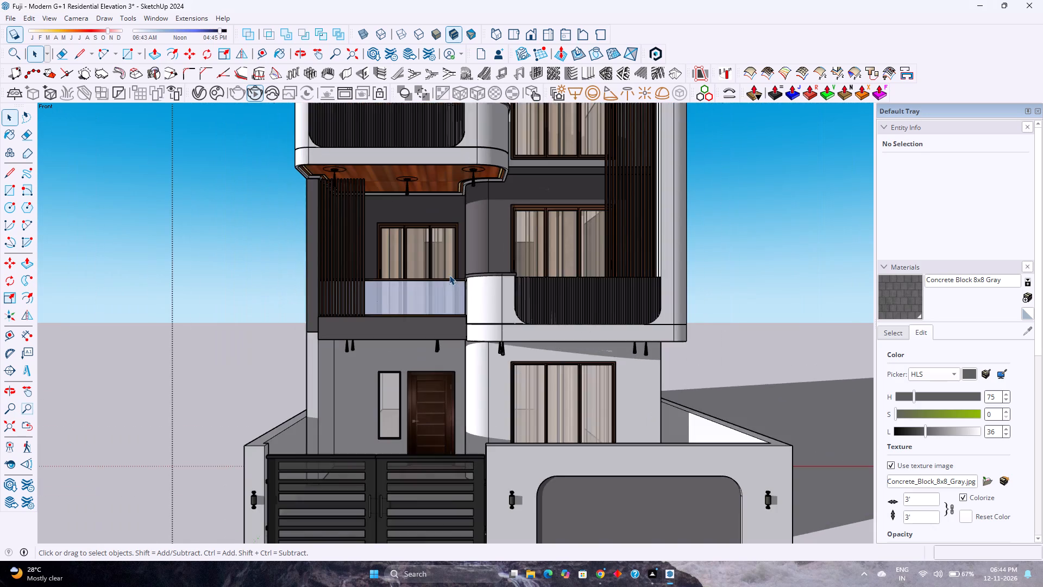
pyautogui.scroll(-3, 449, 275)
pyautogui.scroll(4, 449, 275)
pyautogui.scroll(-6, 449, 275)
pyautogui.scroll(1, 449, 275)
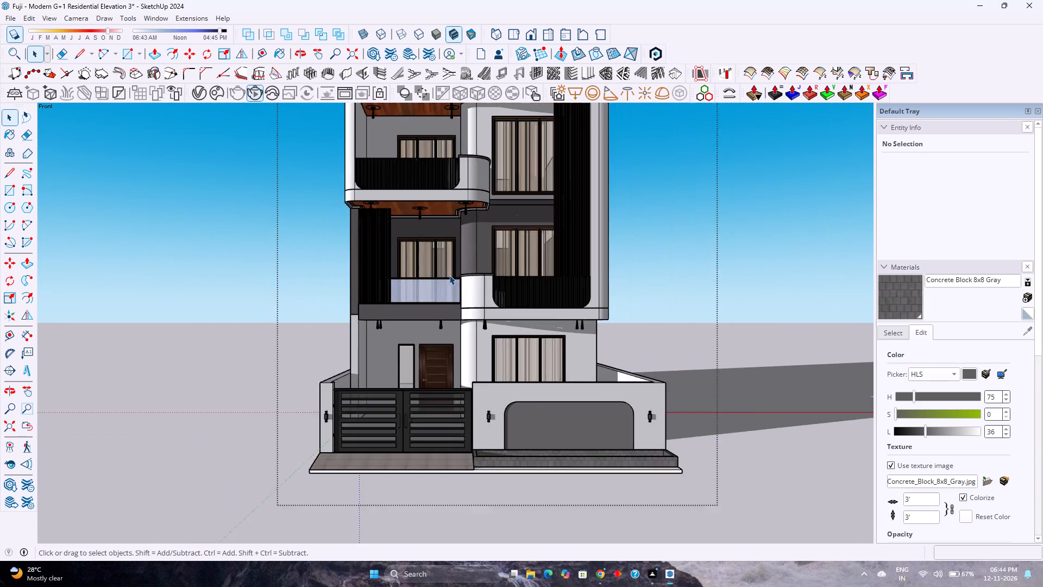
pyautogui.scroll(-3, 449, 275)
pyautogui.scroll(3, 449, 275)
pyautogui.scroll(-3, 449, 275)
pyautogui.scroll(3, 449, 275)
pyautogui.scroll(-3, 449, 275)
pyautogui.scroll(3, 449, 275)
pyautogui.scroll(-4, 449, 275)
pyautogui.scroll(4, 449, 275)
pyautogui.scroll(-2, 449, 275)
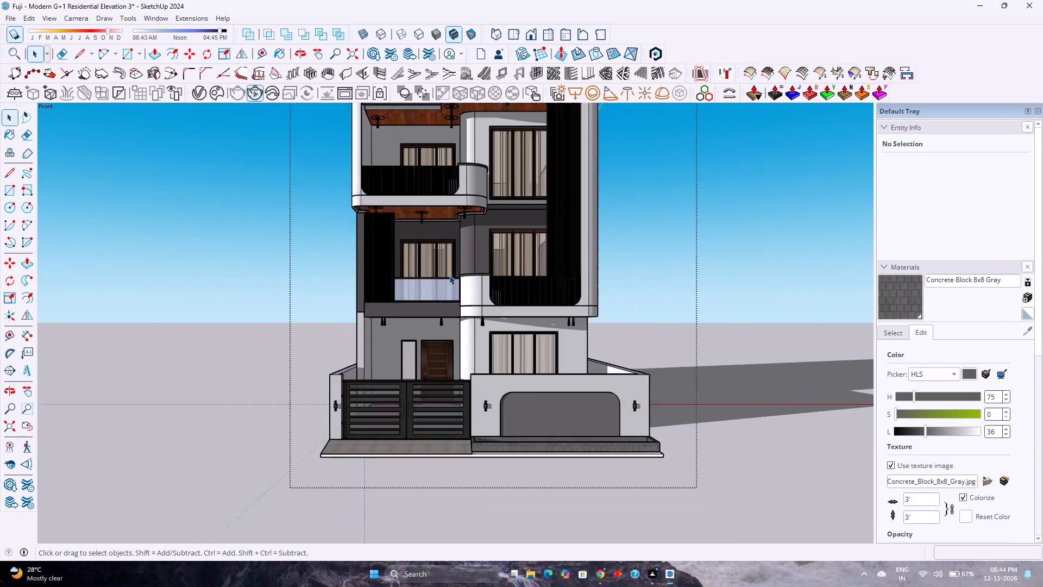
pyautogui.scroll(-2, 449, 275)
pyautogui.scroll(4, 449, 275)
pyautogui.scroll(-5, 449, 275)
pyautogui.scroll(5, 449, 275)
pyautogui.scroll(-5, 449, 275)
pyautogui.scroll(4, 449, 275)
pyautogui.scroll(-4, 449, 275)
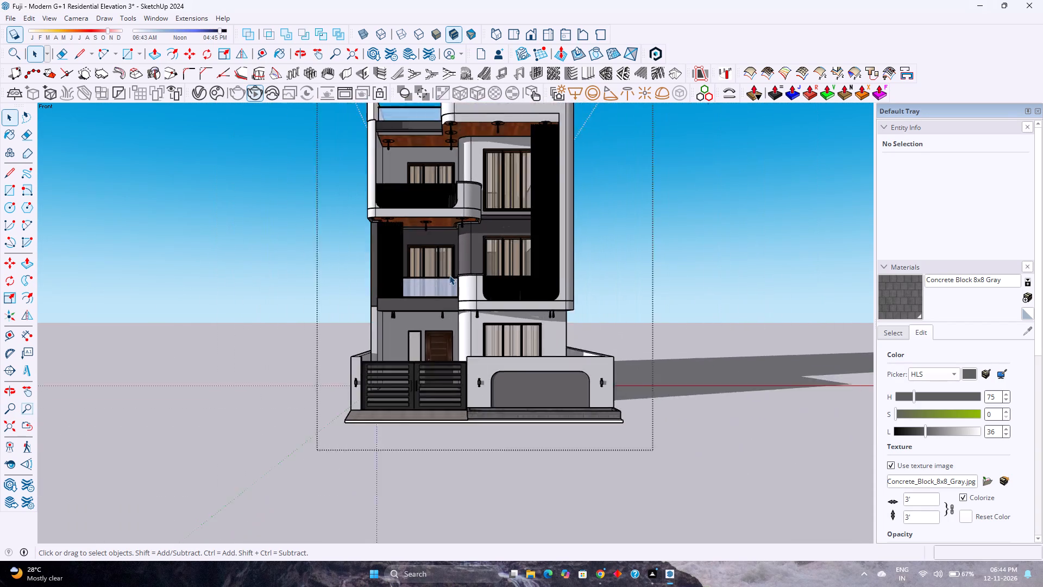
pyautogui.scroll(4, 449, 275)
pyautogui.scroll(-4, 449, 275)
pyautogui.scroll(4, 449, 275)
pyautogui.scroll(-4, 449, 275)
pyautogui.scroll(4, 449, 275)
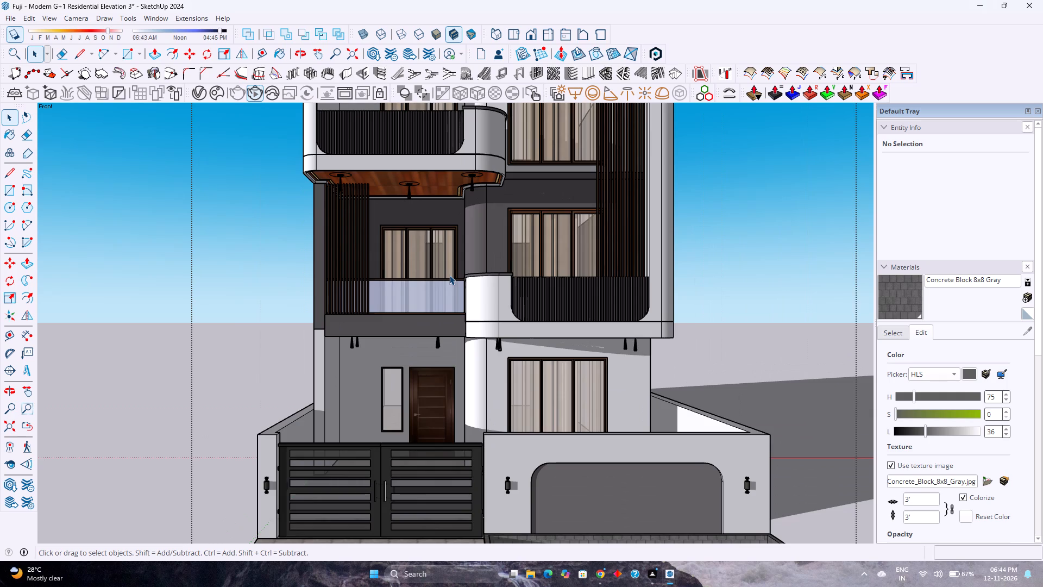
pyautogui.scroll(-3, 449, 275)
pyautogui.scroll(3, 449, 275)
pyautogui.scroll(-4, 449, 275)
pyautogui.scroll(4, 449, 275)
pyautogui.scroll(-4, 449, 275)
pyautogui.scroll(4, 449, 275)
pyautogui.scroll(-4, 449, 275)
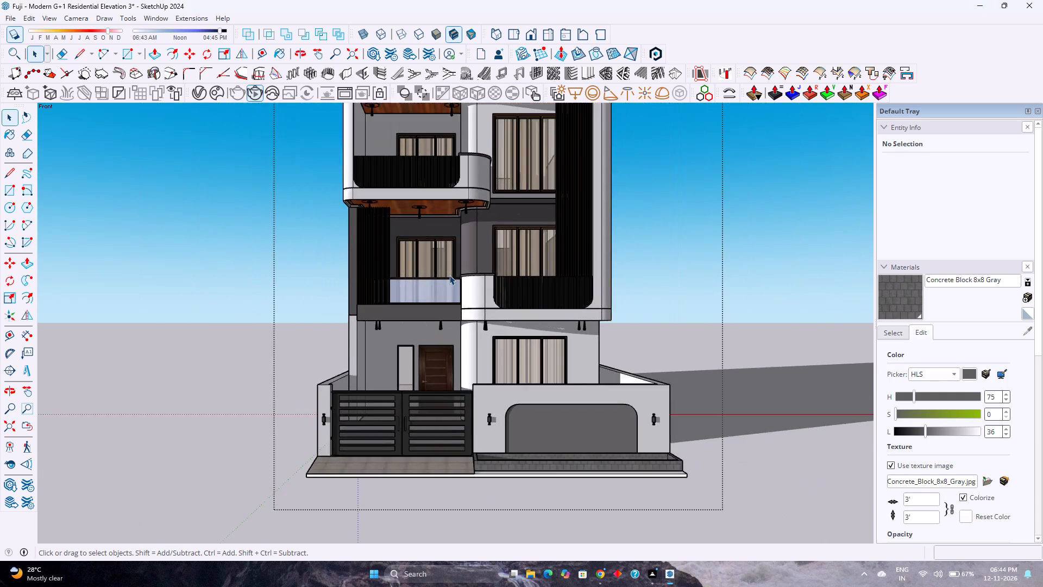
# Examine the first-floor balconies, windows and vertical louvres on the front elevation, near and far.
pyautogui.scroll(4, 449, 275)
pyautogui.scroll(-4, 449, 275)
pyautogui.scroll(3, 449, 275)
pyautogui.scroll(-4, 448, 275)
pyautogui.scroll(4, 448, 275)
pyautogui.scroll(-4, 448, 275)
pyautogui.scroll(4, 448, 275)
pyautogui.scroll(-4, 448, 275)
pyautogui.scroll(4, 448, 275)
pyautogui.scroll(-3, 448, 275)
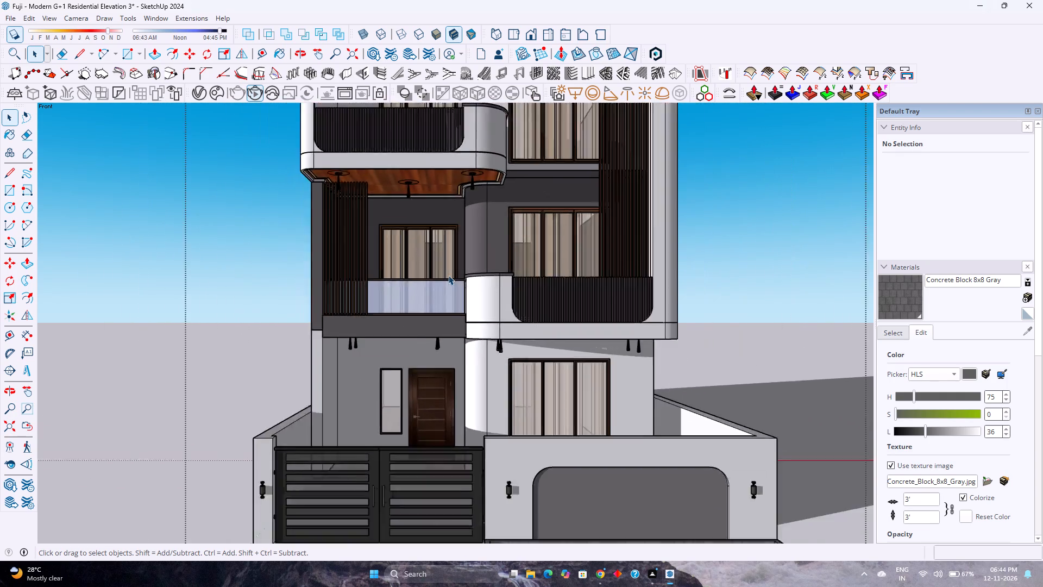
pyautogui.scroll(3, 448, 275)
pyautogui.scroll(-3, 448, 275)
pyautogui.scroll(3, 448, 275)
pyautogui.scroll(-4, 448, 275)
pyautogui.scroll(2, 448, 275)
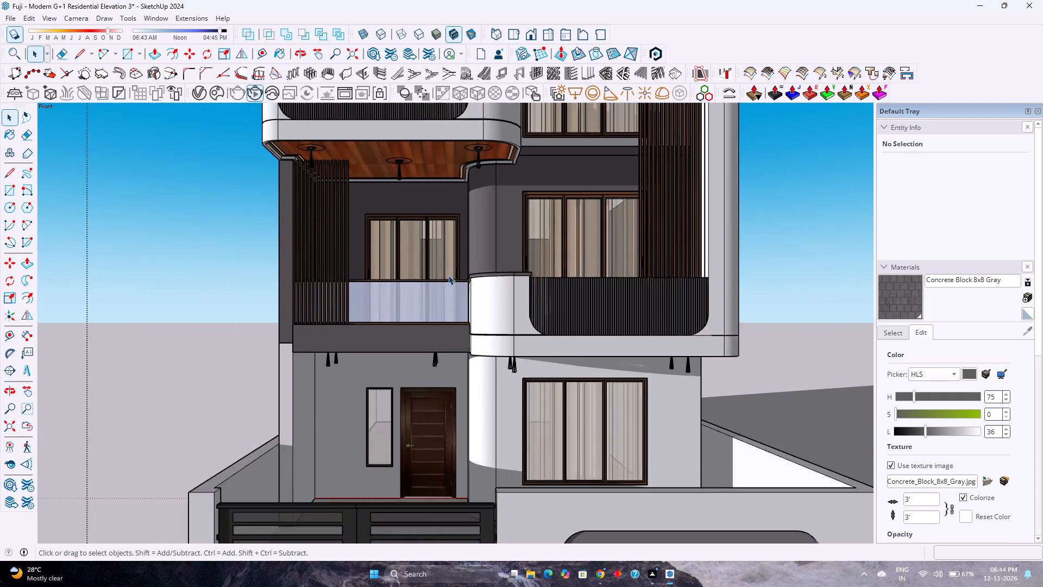
pyautogui.scroll(2, 448, 275)
pyautogui.scroll(-4, 448, 275)
pyautogui.scroll(4, 448, 275)
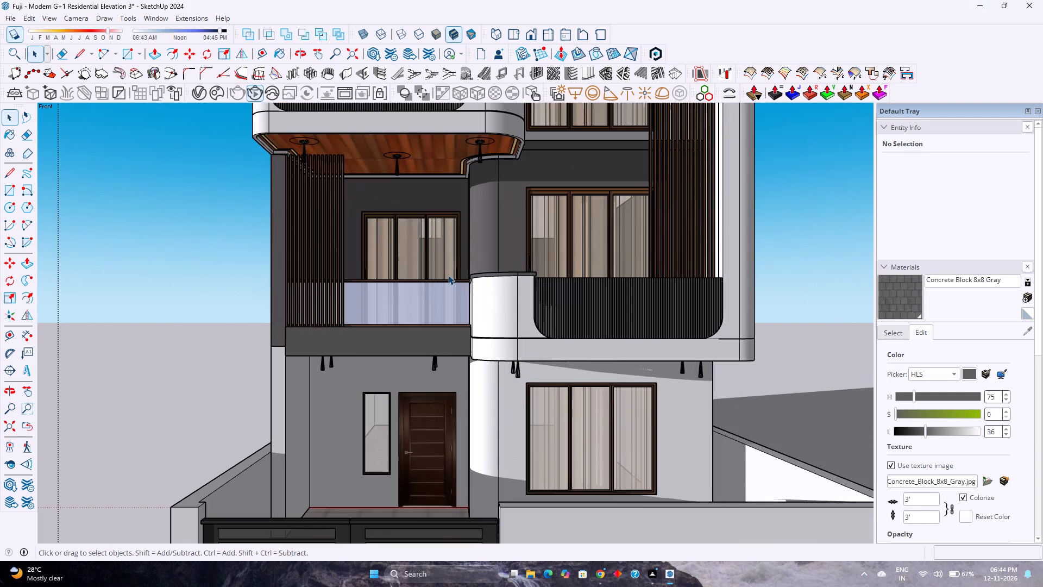
pyautogui.scroll(-4, 448, 275)
pyautogui.scroll(4, 448, 275)
pyautogui.scroll(-3, 448, 275)
pyautogui.scroll(3, 448, 275)
pyautogui.scroll(-5, 448, 275)
pyautogui.scroll(2, 448, 275)
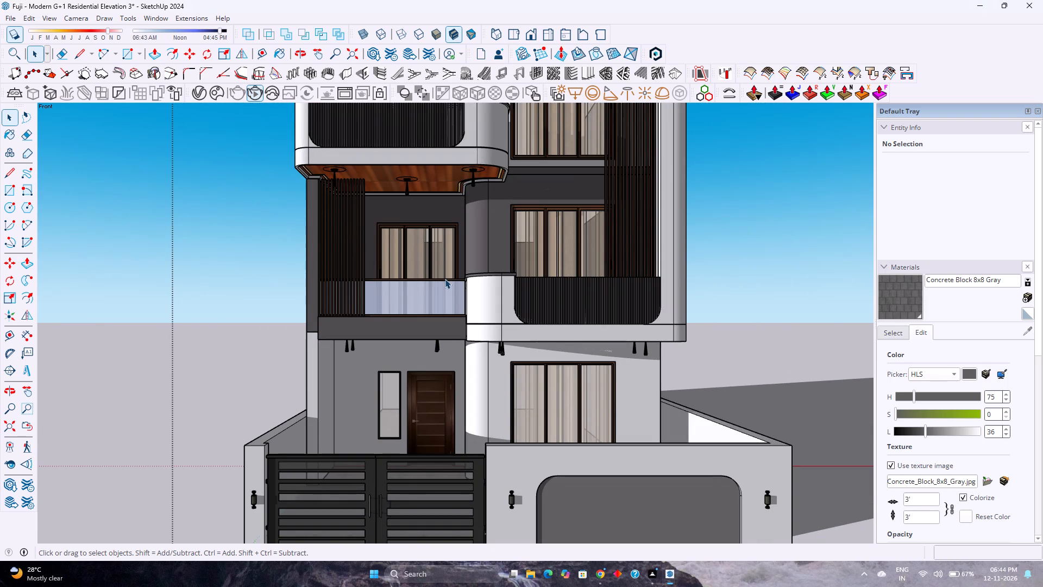
pyautogui.scroll(-6, 438, 288)
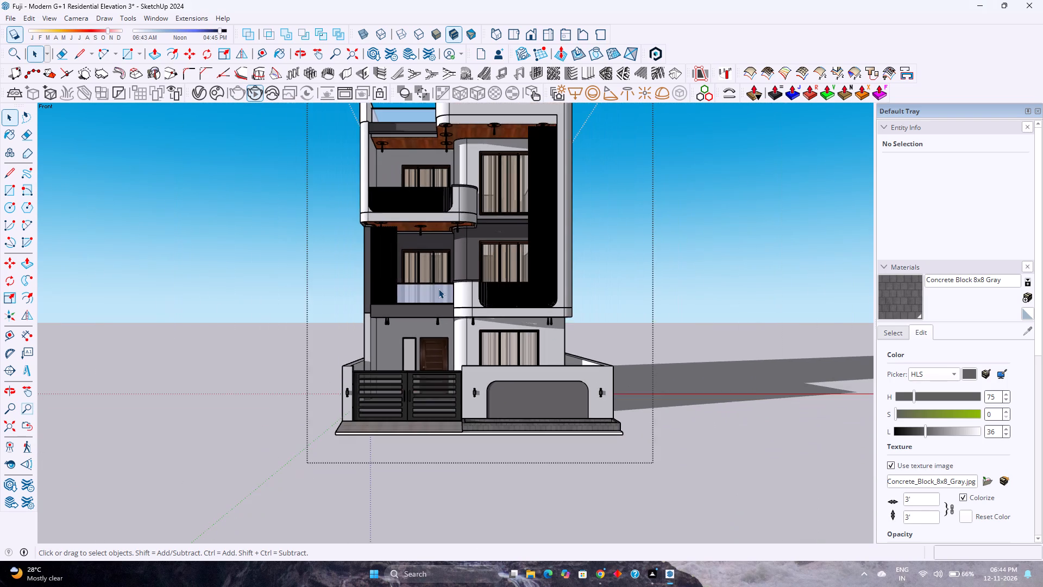
pyautogui.scroll(-16, 438, 289)
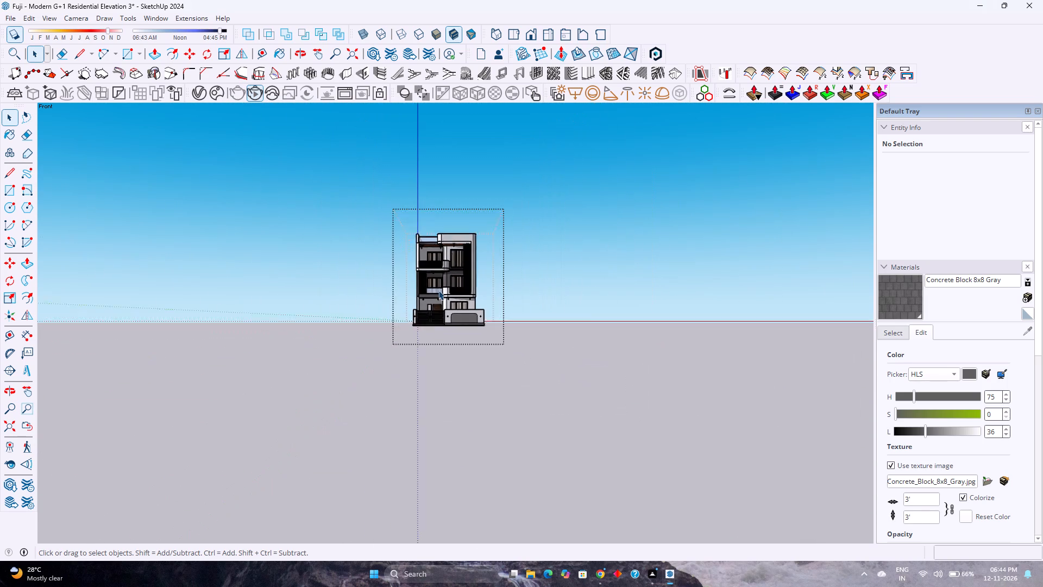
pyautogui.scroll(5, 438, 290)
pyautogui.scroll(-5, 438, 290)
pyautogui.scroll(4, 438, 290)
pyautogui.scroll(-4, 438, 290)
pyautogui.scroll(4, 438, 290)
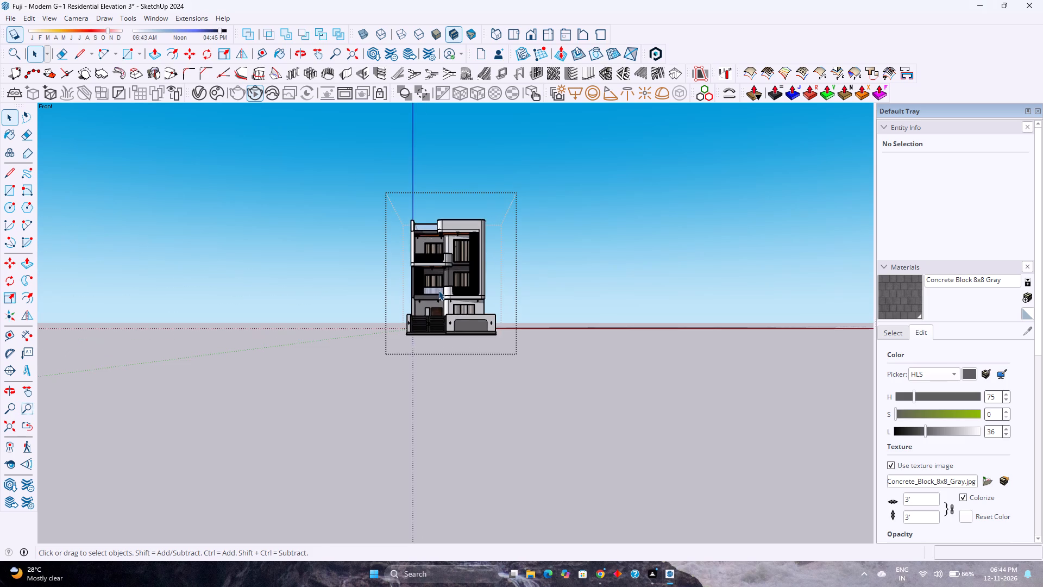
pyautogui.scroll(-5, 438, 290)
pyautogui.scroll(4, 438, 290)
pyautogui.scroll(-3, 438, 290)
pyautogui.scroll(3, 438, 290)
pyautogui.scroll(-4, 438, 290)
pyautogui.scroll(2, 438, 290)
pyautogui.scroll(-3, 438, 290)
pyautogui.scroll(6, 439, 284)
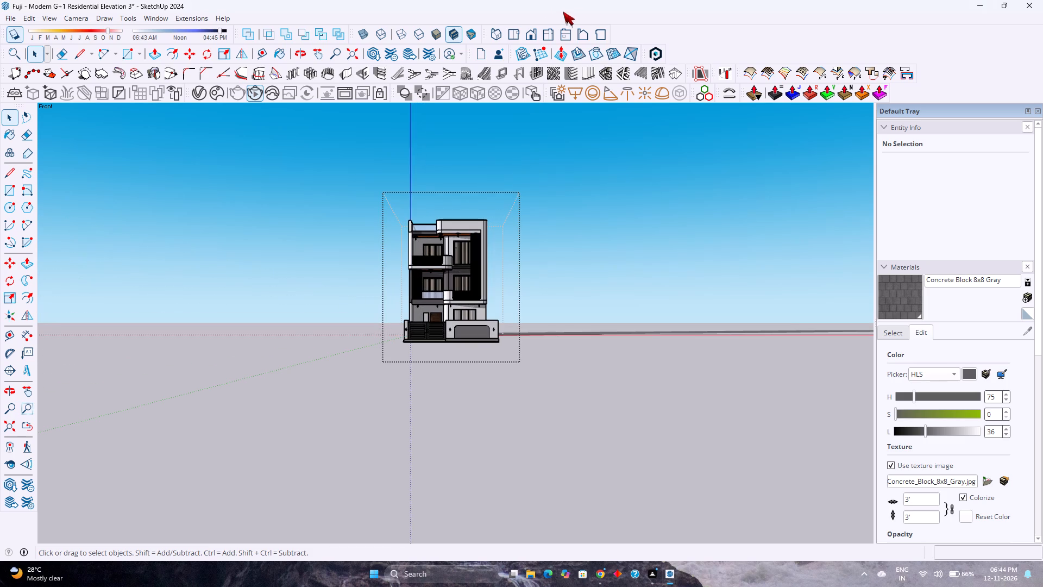
# Switch to the standard front view and examine the facade from the gate and boundary wall up to the roof.
pyautogui.click(530, 36)
pyautogui.scroll(4, 445, 279)
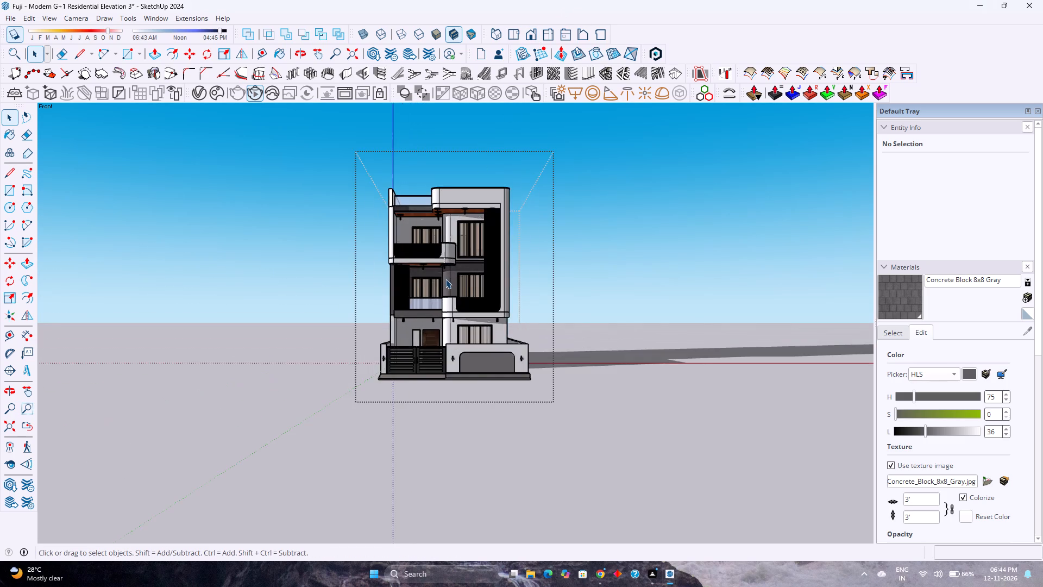
pyautogui.scroll(8, 445, 279)
pyautogui.scroll(-2, 441, 277)
pyautogui.scroll(3, 441, 277)
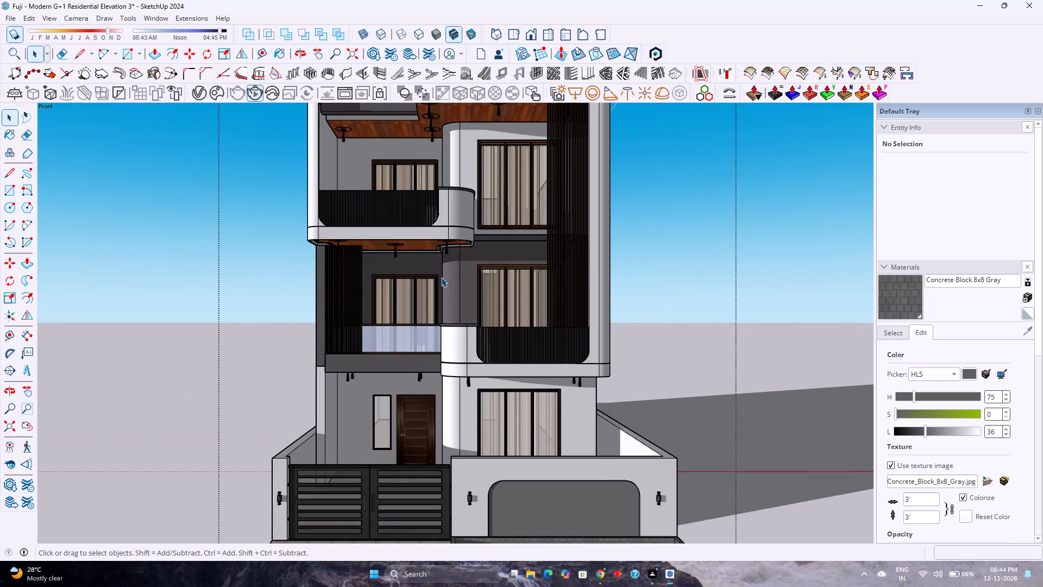
pyautogui.scroll(-6, 441, 277)
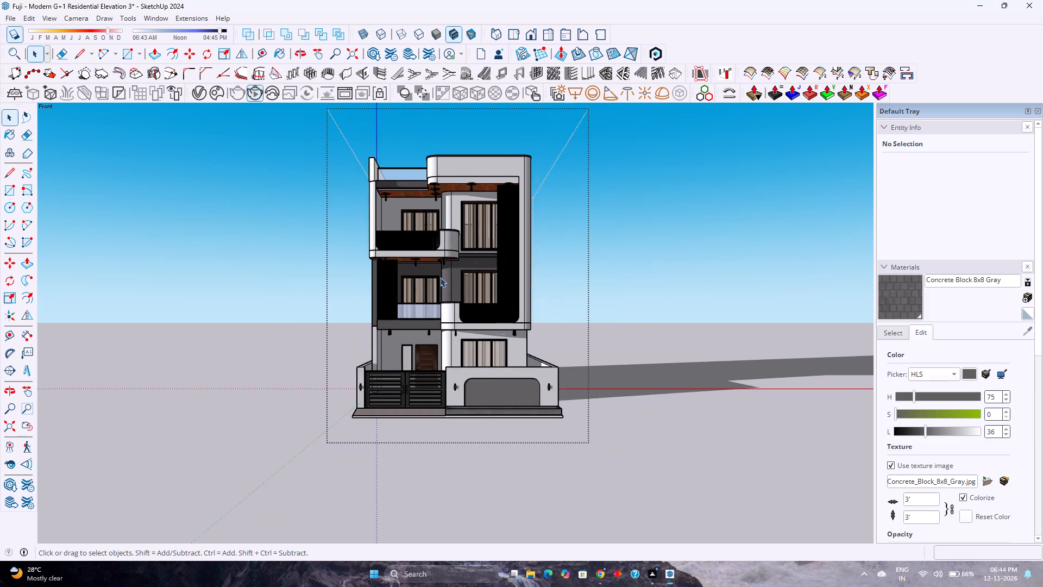
pyautogui.scroll(2, 440, 277)
pyautogui.scroll(-3, 440, 277)
pyautogui.scroll(3, 440, 277)
pyautogui.scroll(-4, 440, 277)
pyautogui.scroll(4, 439, 277)
pyautogui.scroll(-4, 439, 277)
pyautogui.scroll(4, 439, 277)
pyautogui.scroll(-4, 439, 277)
pyautogui.scroll(4, 439, 277)
pyautogui.scroll(-5, 439, 277)
pyautogui.scroll(5, 439, 277)
pyautogui.scroll(-3, 439, 277)
pyautogui.scroll(3, 439, 277)
pyautogui.scroll(-3, 439, 277)
pyautogui.scroll(3, 439, 277)
pyautogui.scroll(-4, 439, 277)
pyautogui.scroll(4, 439, 277)
pyautogui.scroll(-3, 439, 277)
pyautogui.scroll(2, 439, 277)
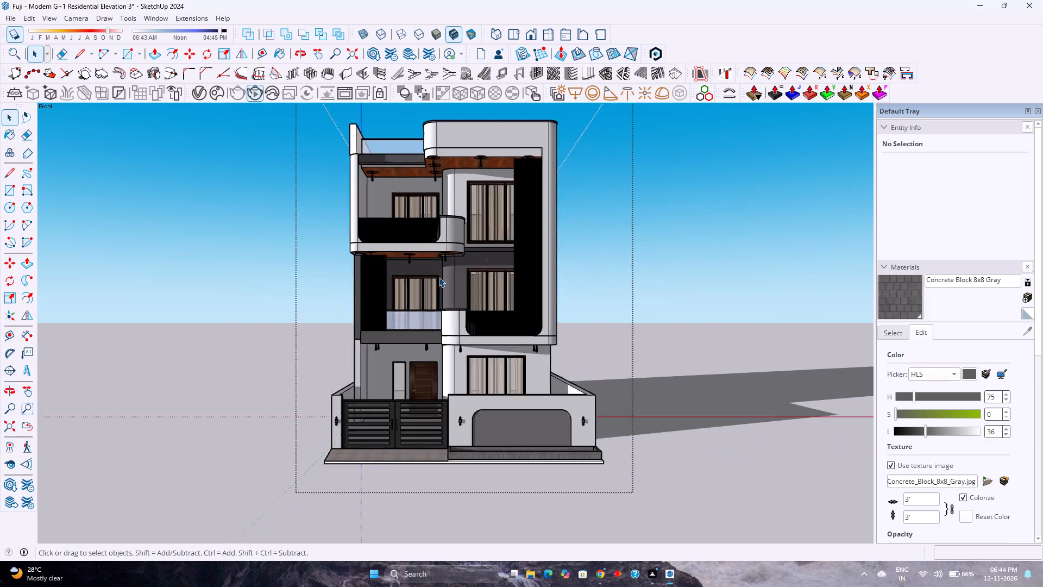
pyautogui.scroll(1, 439, 277)
pyautogui.scroll(-4, 439, 277)
pyautogui.scroll(3, 439, 277)
pyautogui.scroll(-3, 438, 277)
pyautogui.scroll(4, 438, 277)
pyautogui.scroll(-5, 438, 277)
pyautogui.scroll(5, 438, 277)
pyautogui.scroll(-5, 438, 277)
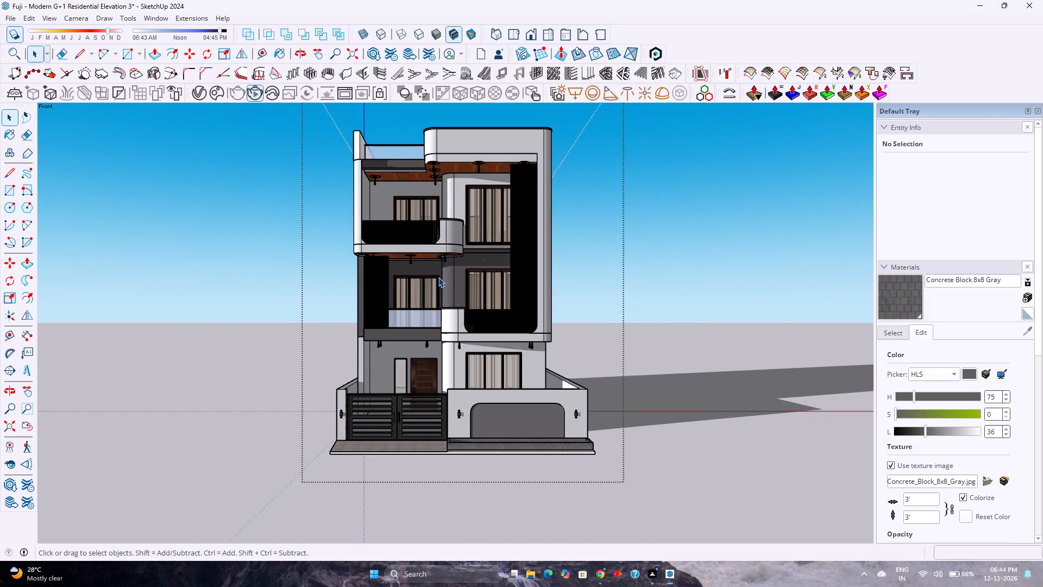
pyautogui.scroll(-3, 438, 277)
# Return to the standard front view and examine the upper floors, wooden ceilings and top balcony closely.
pyautogui.click(536, 36)
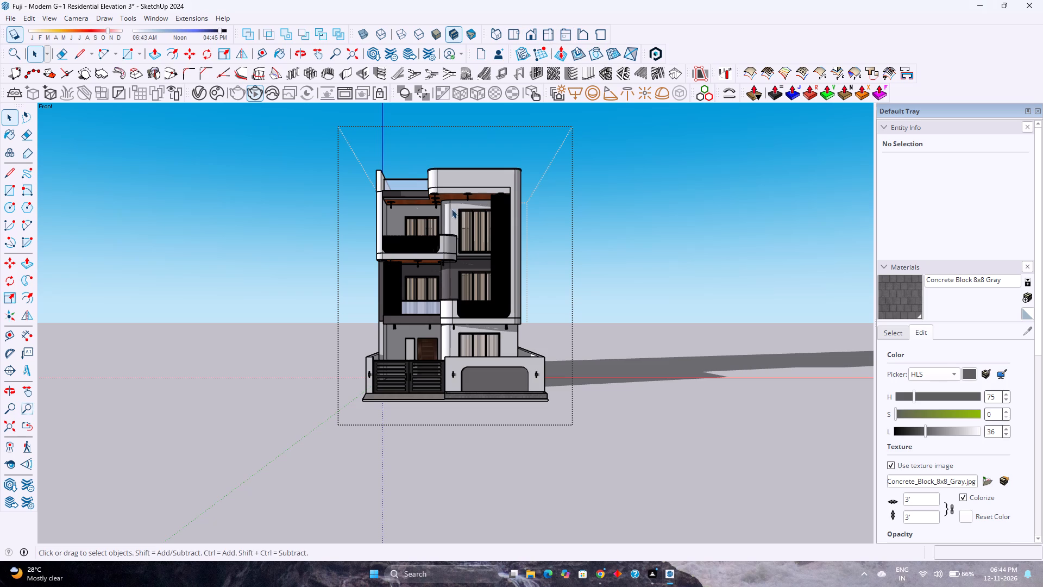
pyautogui.scroll(4, 435, 258)
pyautogui.scroll(-1, 435, 258)
pyautogui.scroll(2, 435, 258)
pyautogui.scroll(-2, 435, 257)
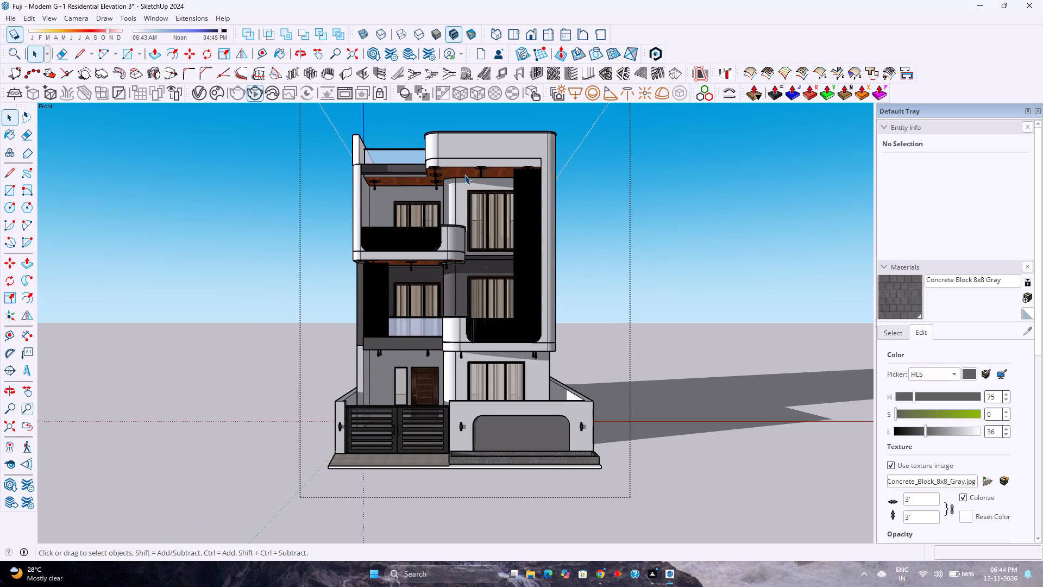
pyautogui.scroll(3, 464, 174)
pyautogui.scroll(-2, 464, 174)
pyautogui.scroll(1, 464, 174)
pyautogui.scroll(-2, 464, 174)
pyautogui.scroll(2, 464, 174)
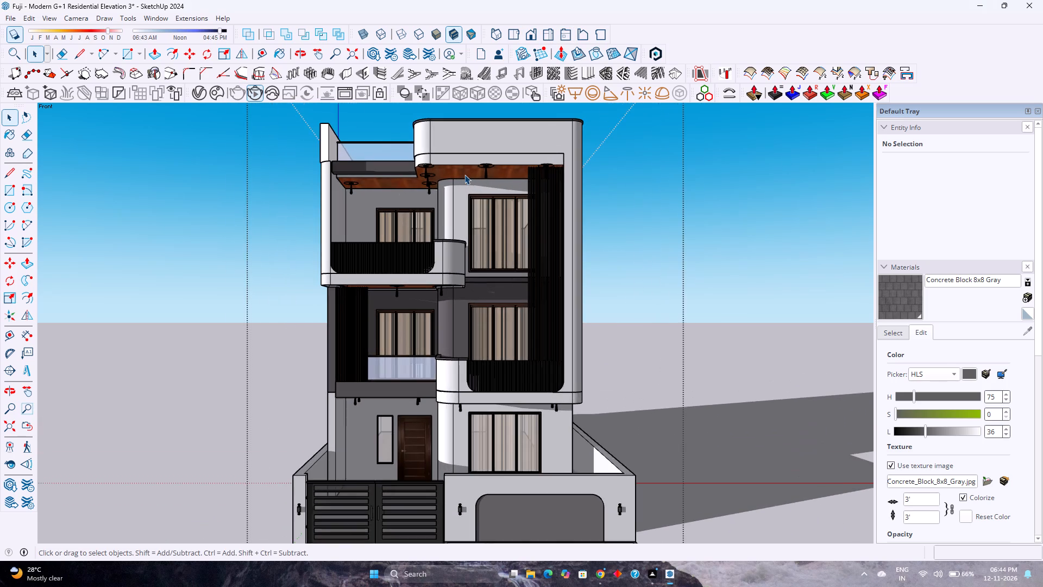
pyautogui.scroll(-1, 464, 174)
pyautogui.scroll(2, 464, 174)
pyautogui.scroll(-1, 464, 175)
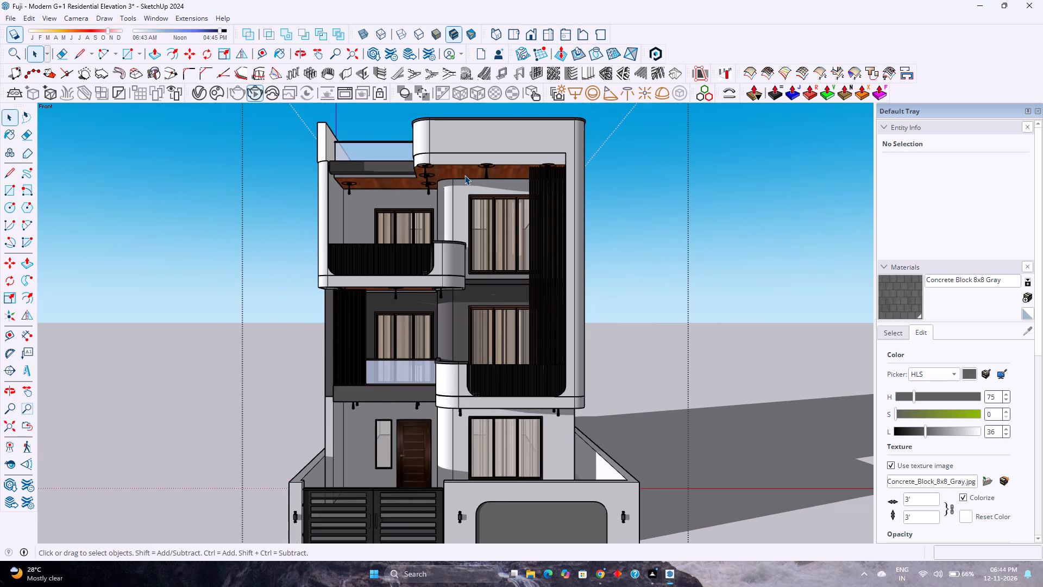
pyautogui.scroll(-3, 464, 175)
pyautogui.scroll(5, 464, 175)
pyautogui.scroll(-4, 464, 175)
pyautogui.scroll(3, 464, 175)
pyautogui.scroll(-3, 464, 175)
pyautogui.scroll(3, 464, 175)
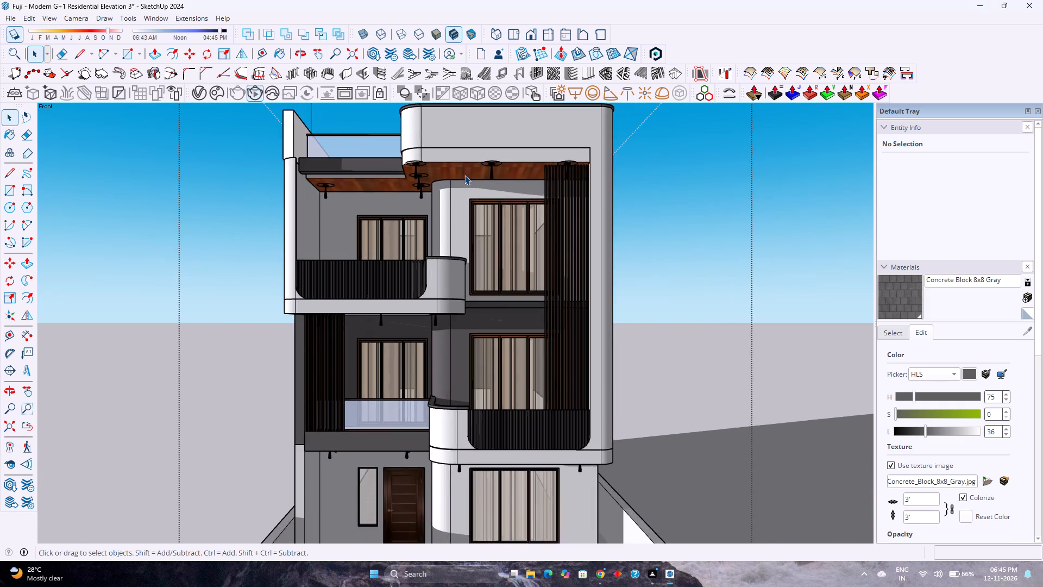
pyautogui.scroll(-4, 464, 175)
pyautogui.scroll(4, 464, 175)
pyautogui.scroll(-2, 464, 175)
pyautogui.scroll(2, 464, 175)
pyautogui.scroll(-5, 464, 175)
pyautogui.scroll(4, 464, 175)
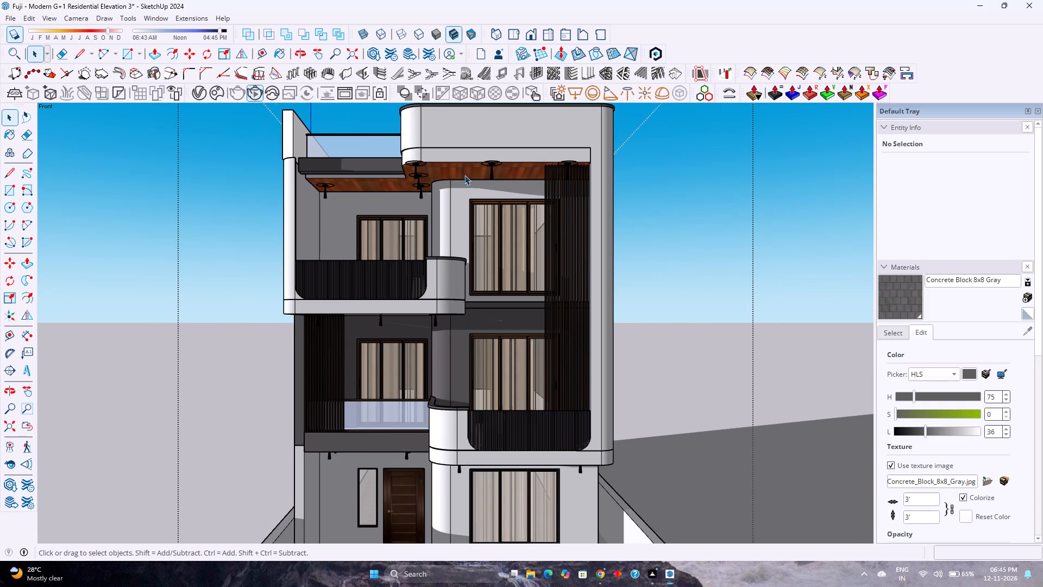
pyautogui.scroll(-4, 464, 175)
pyautogui.scroll(4, 464, 175)
pyautogui.scroll(-2, 464, 175)
pyautogui.scroll(2, 464, 175)
pyautogui.scroll(-4, 464, 175)
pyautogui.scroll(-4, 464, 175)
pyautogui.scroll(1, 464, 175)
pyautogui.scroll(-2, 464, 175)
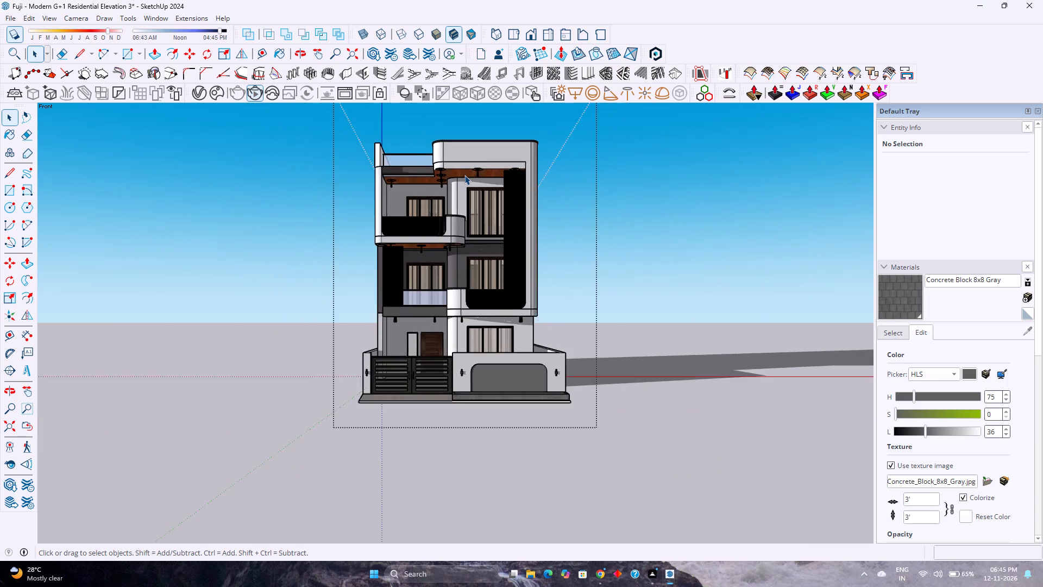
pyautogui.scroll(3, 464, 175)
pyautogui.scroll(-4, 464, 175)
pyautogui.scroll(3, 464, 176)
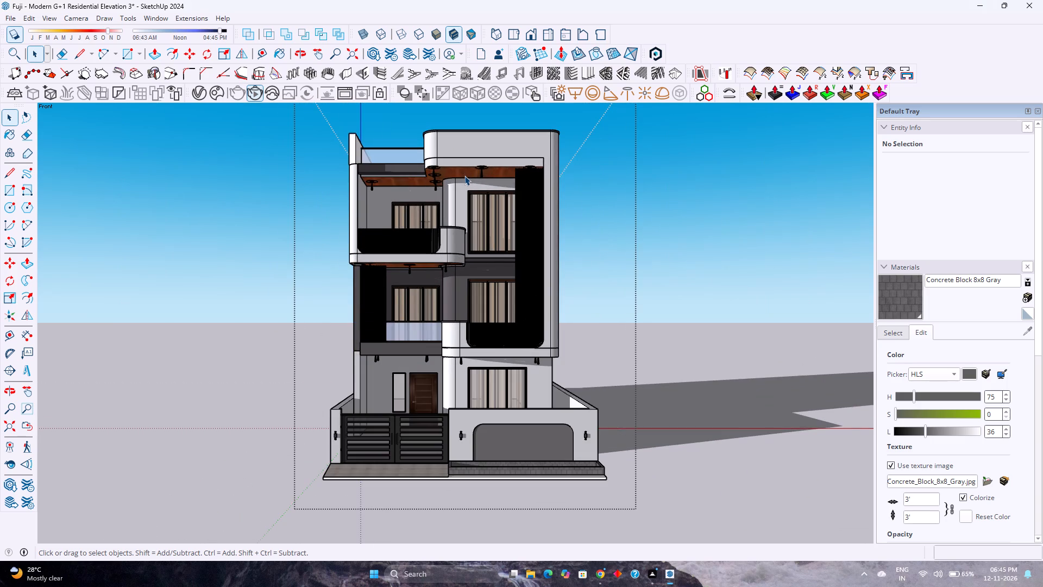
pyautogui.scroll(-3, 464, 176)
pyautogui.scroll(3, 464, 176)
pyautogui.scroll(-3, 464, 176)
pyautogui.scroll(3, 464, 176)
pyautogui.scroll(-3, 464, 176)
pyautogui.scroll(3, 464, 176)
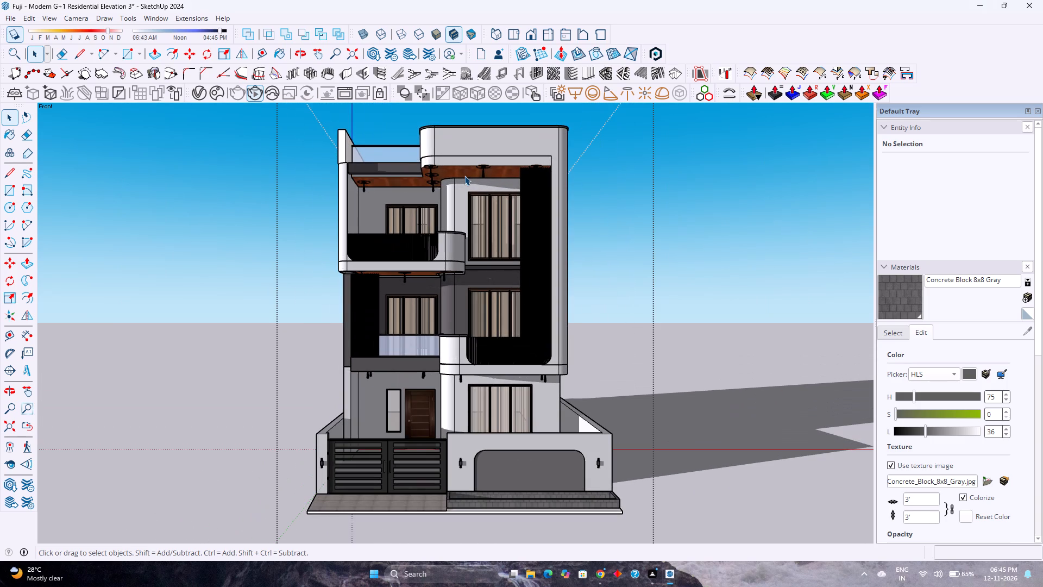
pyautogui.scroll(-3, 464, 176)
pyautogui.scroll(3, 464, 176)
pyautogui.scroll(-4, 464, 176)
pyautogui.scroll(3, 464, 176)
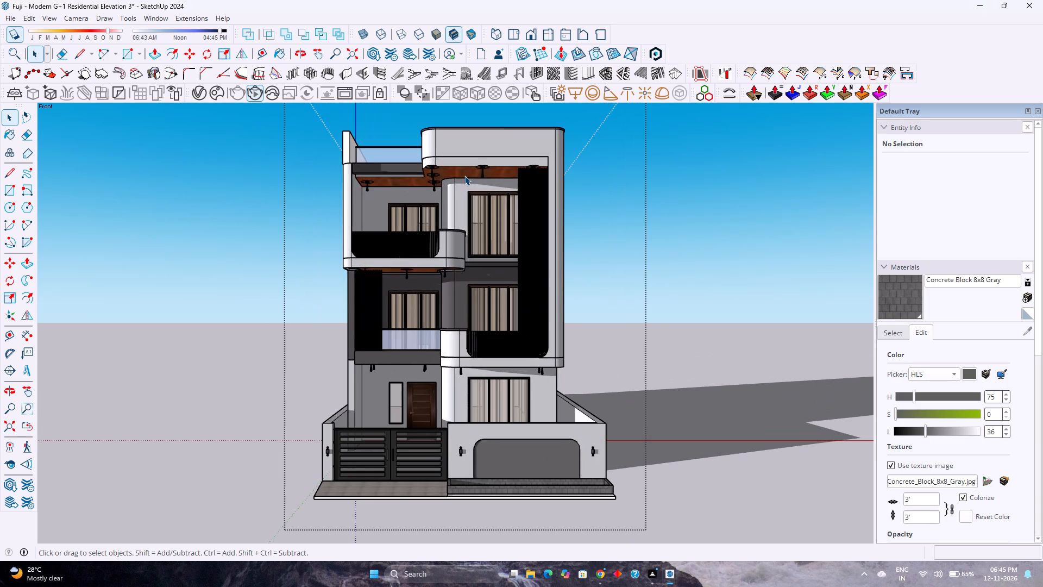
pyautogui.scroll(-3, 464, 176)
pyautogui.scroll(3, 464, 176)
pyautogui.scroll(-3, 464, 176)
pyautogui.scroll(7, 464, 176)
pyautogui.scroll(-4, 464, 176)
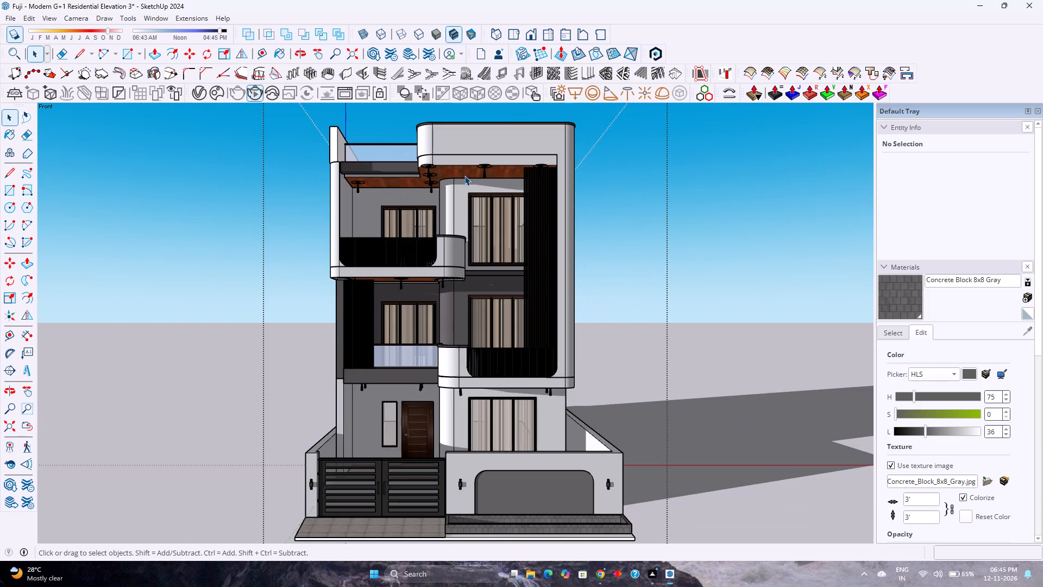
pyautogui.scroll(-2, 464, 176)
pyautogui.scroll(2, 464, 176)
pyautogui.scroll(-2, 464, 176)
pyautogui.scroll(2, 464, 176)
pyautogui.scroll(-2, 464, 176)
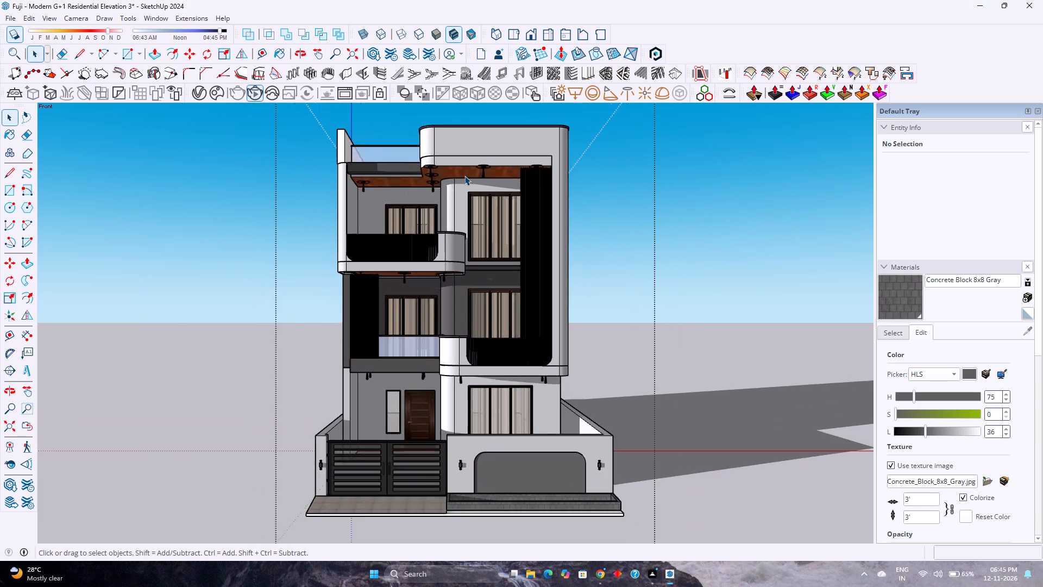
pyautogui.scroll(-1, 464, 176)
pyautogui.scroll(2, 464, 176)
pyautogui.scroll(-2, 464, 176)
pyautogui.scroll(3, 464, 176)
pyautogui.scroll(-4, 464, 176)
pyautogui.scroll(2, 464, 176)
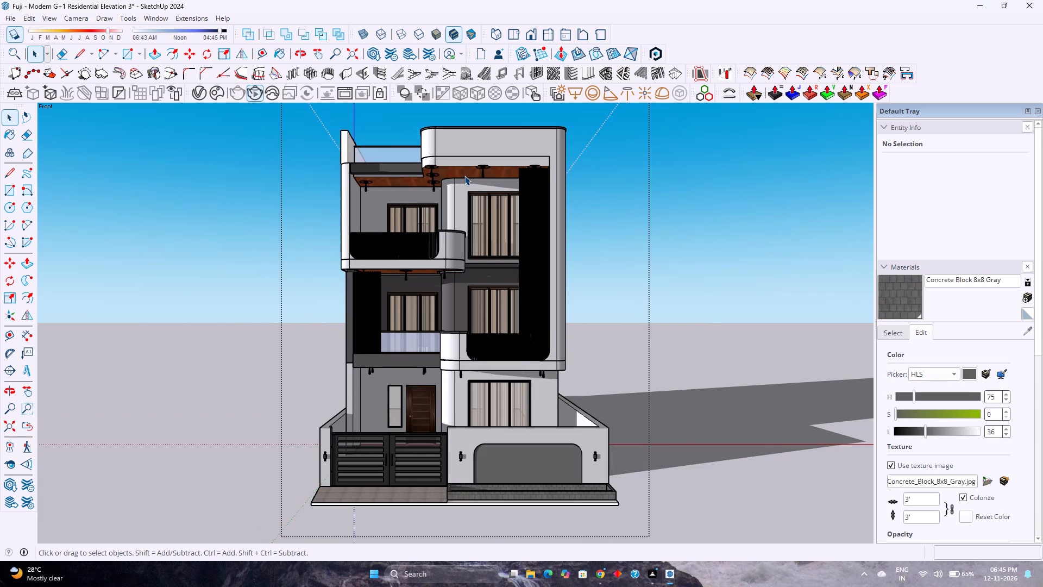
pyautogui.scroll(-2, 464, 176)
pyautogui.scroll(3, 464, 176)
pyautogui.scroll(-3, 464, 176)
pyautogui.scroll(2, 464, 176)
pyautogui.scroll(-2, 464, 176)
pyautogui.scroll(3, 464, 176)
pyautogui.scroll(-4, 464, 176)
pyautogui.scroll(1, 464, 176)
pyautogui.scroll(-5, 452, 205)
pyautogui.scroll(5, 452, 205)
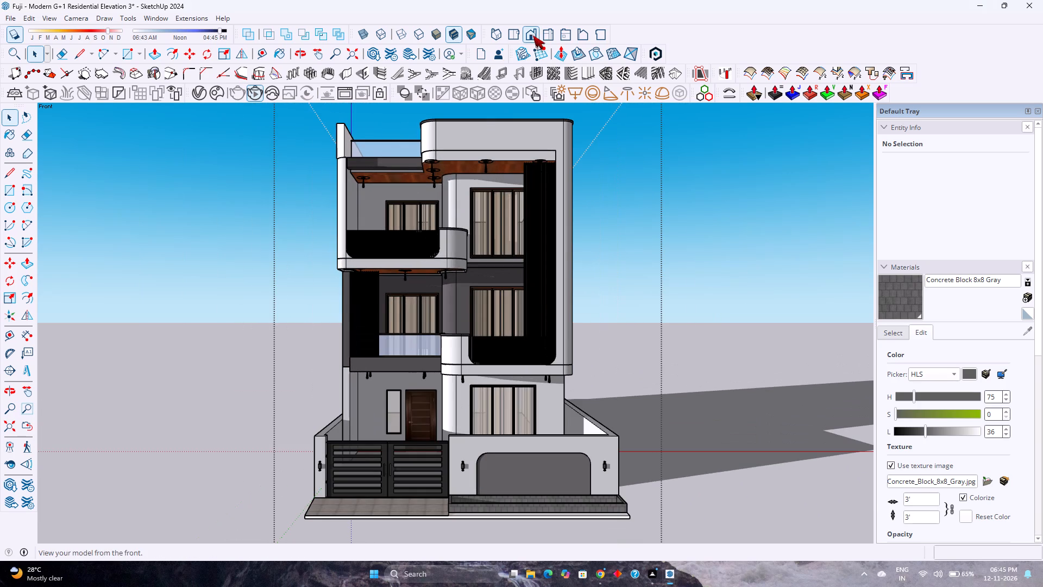
# Set the standard front view again and look over the complete front elevation.
pyautogui.click(533, 34)
pyautogui.scroll(-2, 454, 186)
pyautogui.scroll(2, 454, 186)
pyautogui.scroll(-4, 454, 186)
pyautogui.scroll(4, 454, 186)
pyautogui.scroll(-3, 454, 186)
pyautogui.scroll(3, 454, 186)
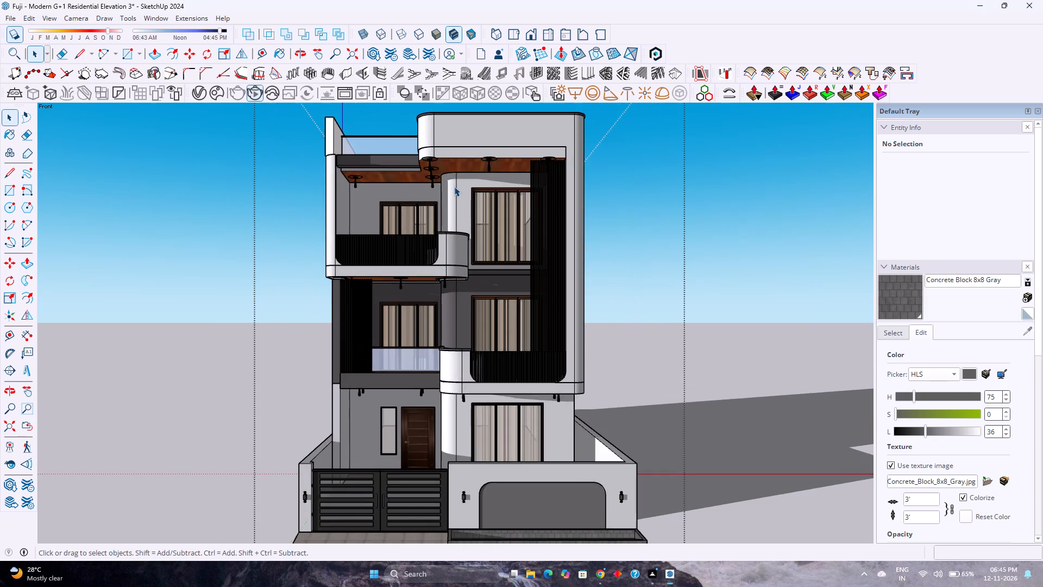
# Examine the complete front elevation from near and far, from the gate and boundary wall up to the roof.
pyautogui.scroll(-2, 454, 185)
pyautogui.scroll(2, 454, 185)
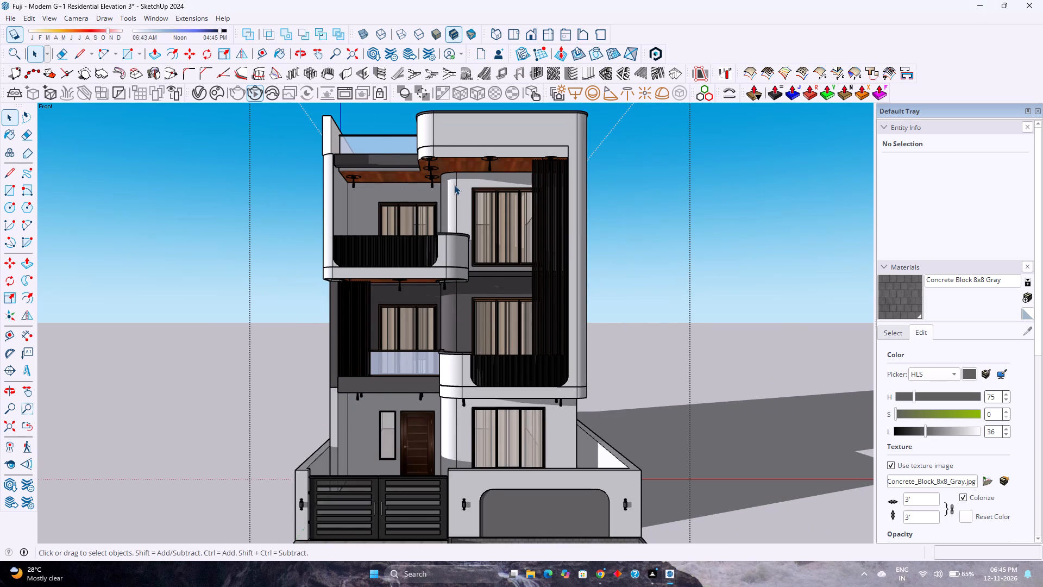
pyautogui.scroll(-3, 454, 185)
pyautogui.scroll(2, 454, 185)
pyautogui.scroll(-2, 454, 185)
pyautogui.scroll(2, 454, 185)
pyautogui.scroll(-3, 454, 185)
pyautogui.scroll(3, 454, 185)
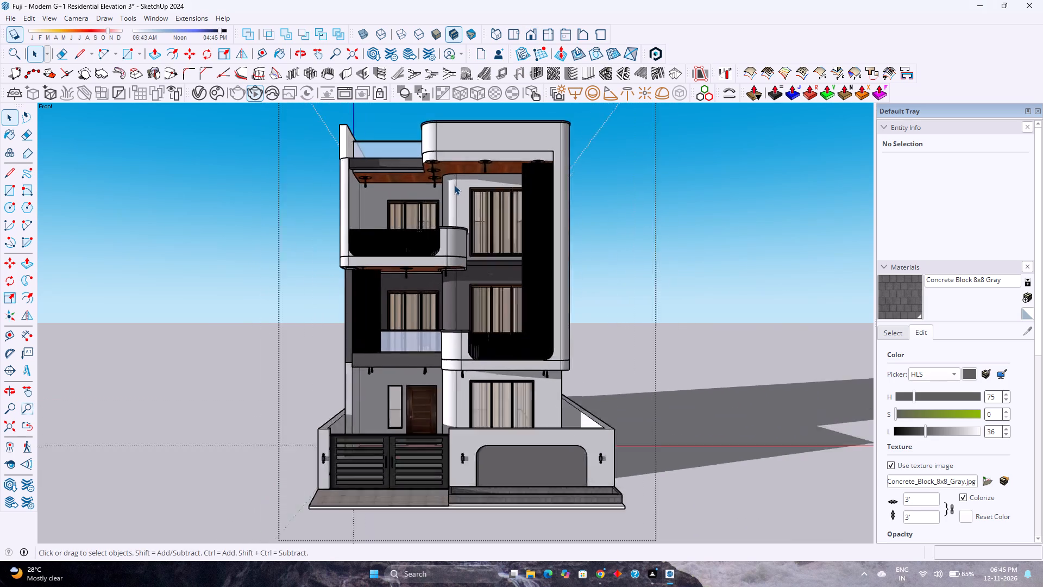
pyautogui.scroll(-4, 454, 185)
pyautogui.scroll(4, 454, 185)
pyautogui.scroll(-3, 454, 185)
pyautogui.scroll(3, 454, 185)
pyautogui.scroll(-3, 454, 185)
pyautogui.scroll(3, 454, 185)
pyautogui.scroll(-1, 454, 185)
pyautogui.scroll(1, 454, 185)
pyautogui.scroll(-5, 454, 185)
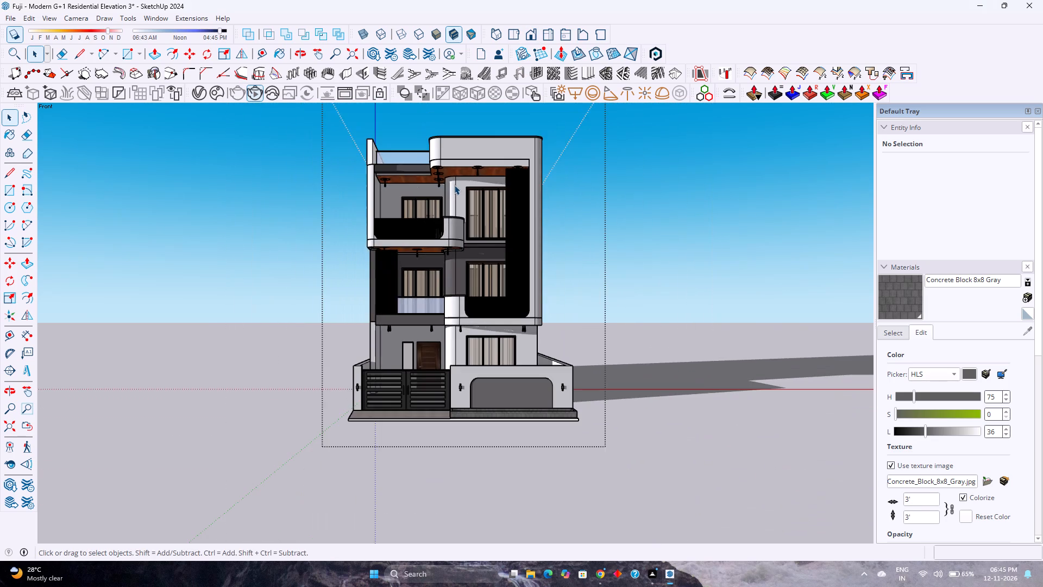
pyautogui.scroll(3, 454, 185)
pyautogui.scroll(-2, 454, 185)
pyautogui.scroll(2, 454, 185)
pyautogui.scroll(-1, 454, 185)
pyautogui.scroll(1, 454, 185)
pyautogui.scroll(-1, 454, 185)
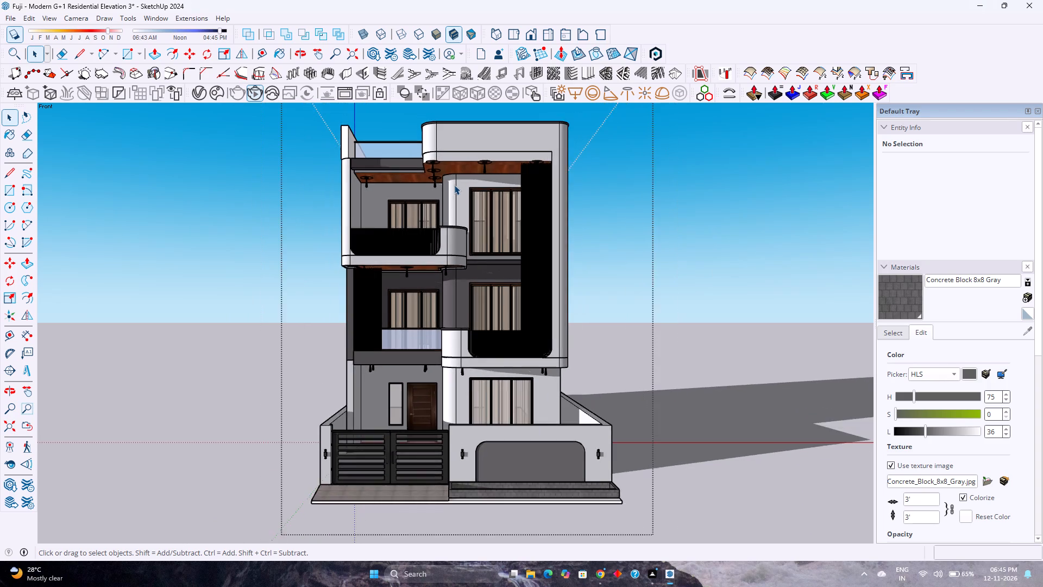
pyautogui.scroll(1, 454, 185)
pyautogui.scroll(-1, 454, 185)
pyautogui.scroll(1, 454, 185)
pyautogui.scroll(-1, 454, 185)
pyautogui.scroll(2, 454, 185)
pyautogui.scroll(-2, 454, 185)
pyautogui.scroll(2, 454, 185)
pyautogui.scroll(-2, 454, 185)
pyautogui.scroll(1, 454, 185)
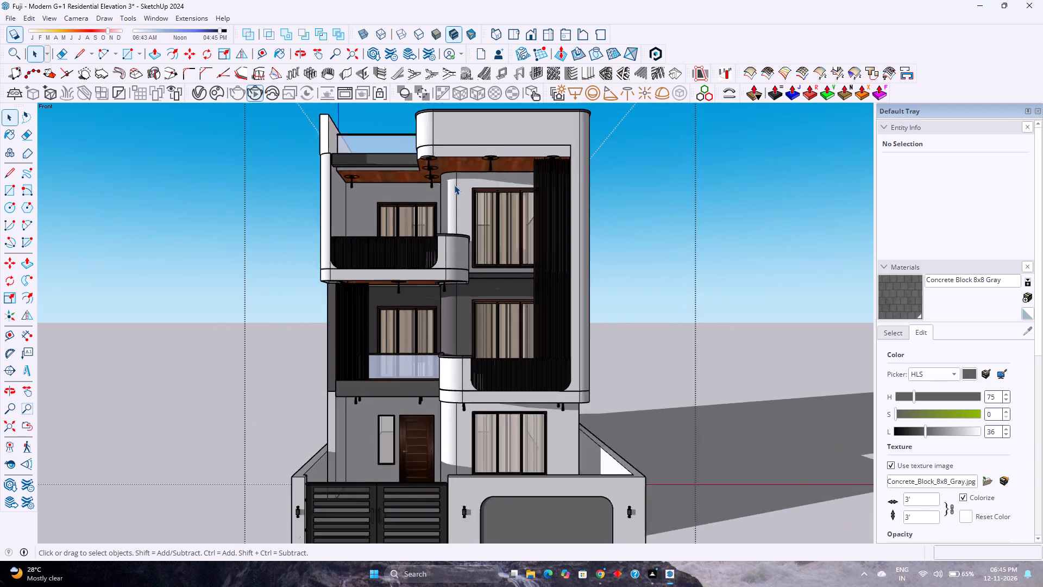
pyautogui.scroll(-2, 454, 185)
pyautogui.scroll(2, 454, 185)
pyautogui.scroll(-2, 454, 185)
pyautogui.scroll(2, 454, 185)
pyautogui.scroll(-3, 454, 185)
pyautogui.scroll(3, 454, 185)
pyautogui.scroll(-3, 454, 185)
pyautogui.scroll(3, 454, 185)
pyautogui.scroll(-3, 454, 185)
pyautogui.scroll(2, 454, 185)
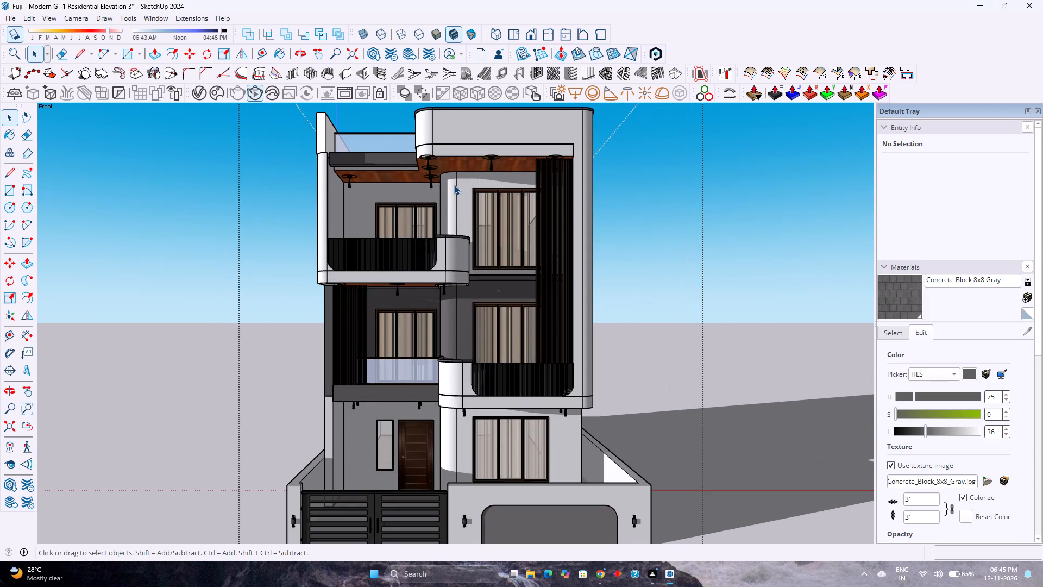
pyautogui.scroll(2, 454, 185)
pyautogui.scroll(-3, 454, 185)
pyautogui.scroll(2, 454, 185)
pyautogui.scroll(-2, 454, 185)
pyautogui.scroll(3, 453, 189)
pyautogui.scroll(-3, 453, 189)
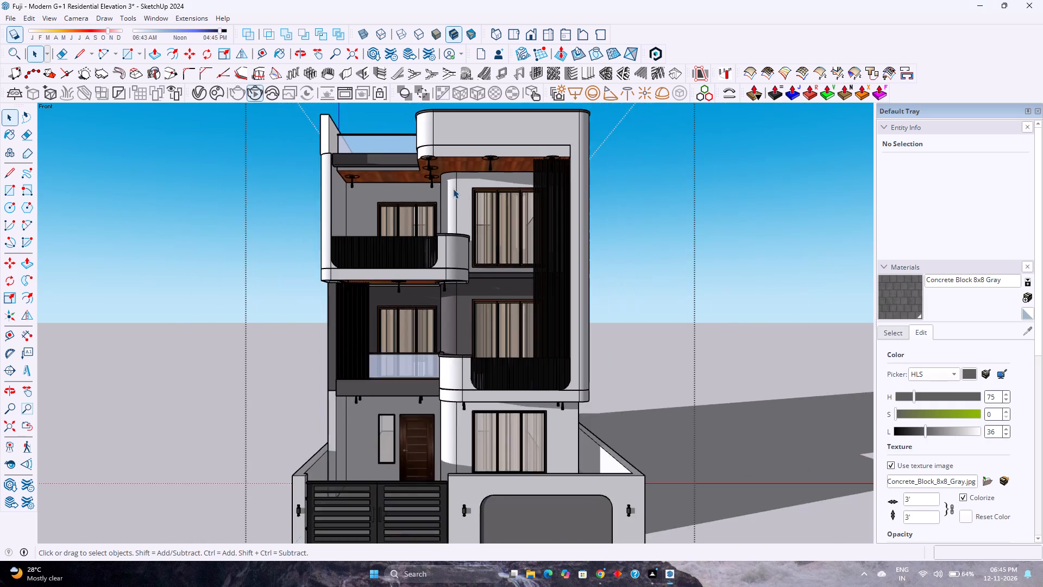
# Examine the upper floors closely, including the balcony railings, curtained windows, vertical louvres and wooden ceilings.
pyautogui.scroll(3, 453, 189)
pyautogui.scroll(-3, 453, 189)
pyautogui.scroll(3, 453, 189)
pyautogui.scroll(-3, 453, 189)
pyautogui.scroll(1, 453, 189)
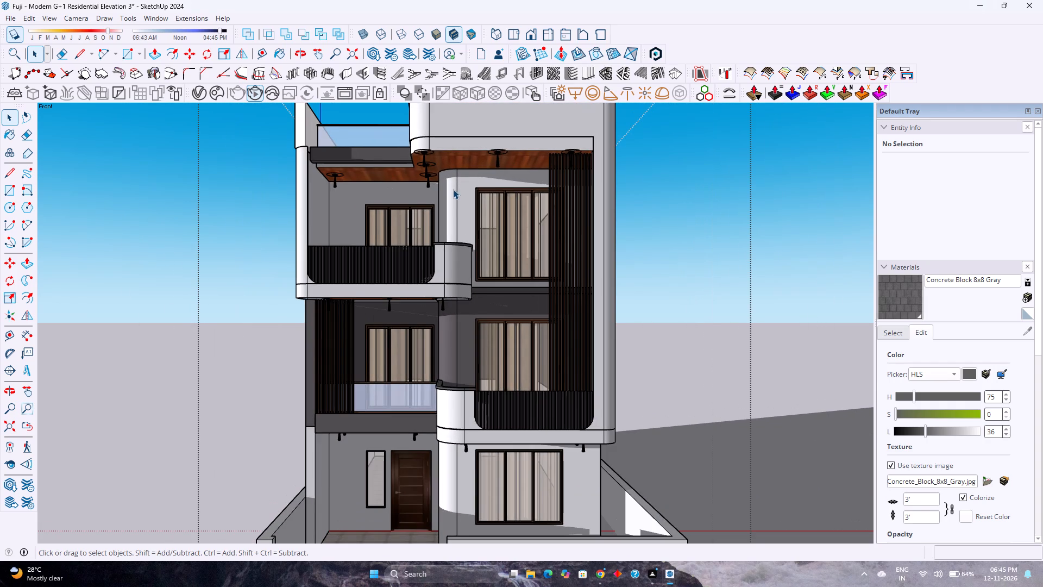
pyautogui.scroll(-2, 453, 189)
pyautogui.scroll(2, 453, 189)
pyautogui.scroll(-2, 453, 190)
pyautogui.scroll(2, 453, 190)
pyautogui.scroll(-2, 453, 190)
pyautogui.scroll(3, 453, 190)
pyautogui.scroll(-2, 453, 190)
pyautogui.scroll(2, 453, 190)
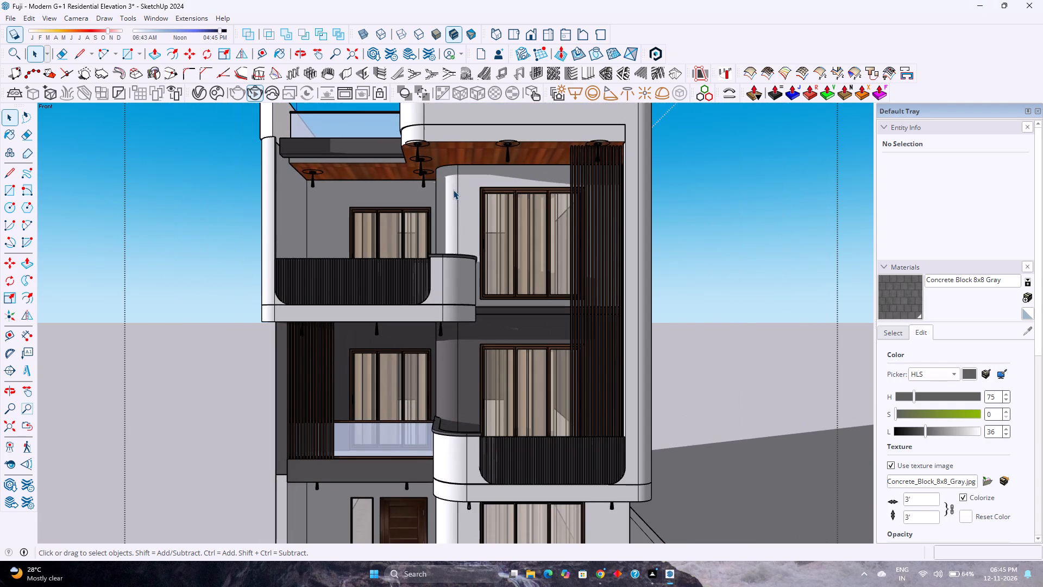
pyautogui.scroll(-3, 453, 190)
pyautogui.scroll(3, 453, 190)
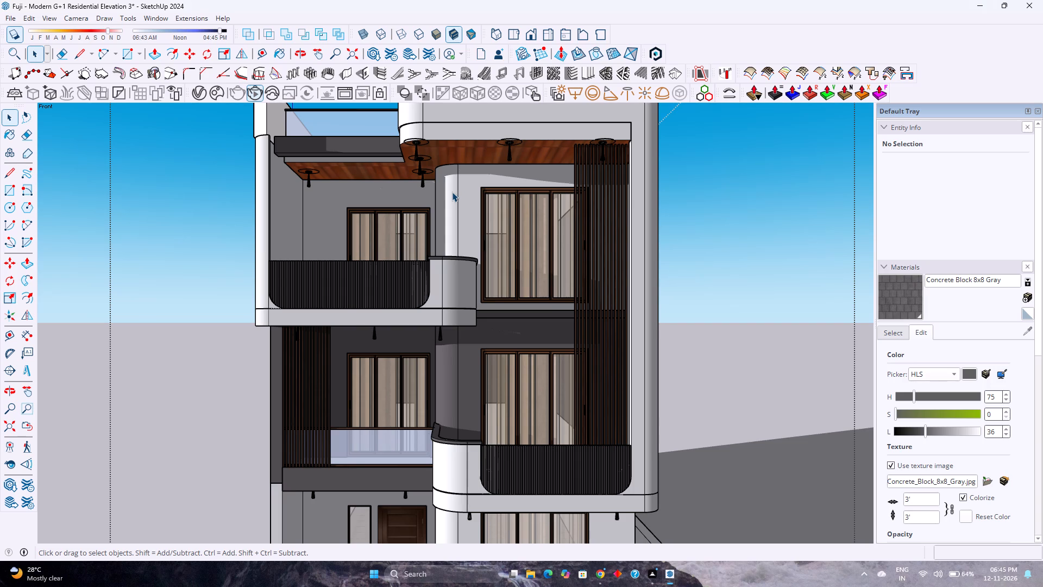
pyautogui.scroll(1, 452, 192)
pyautogui.scroll(-4, 452, 192)
pyautogui.scroll(3, 452, 192)
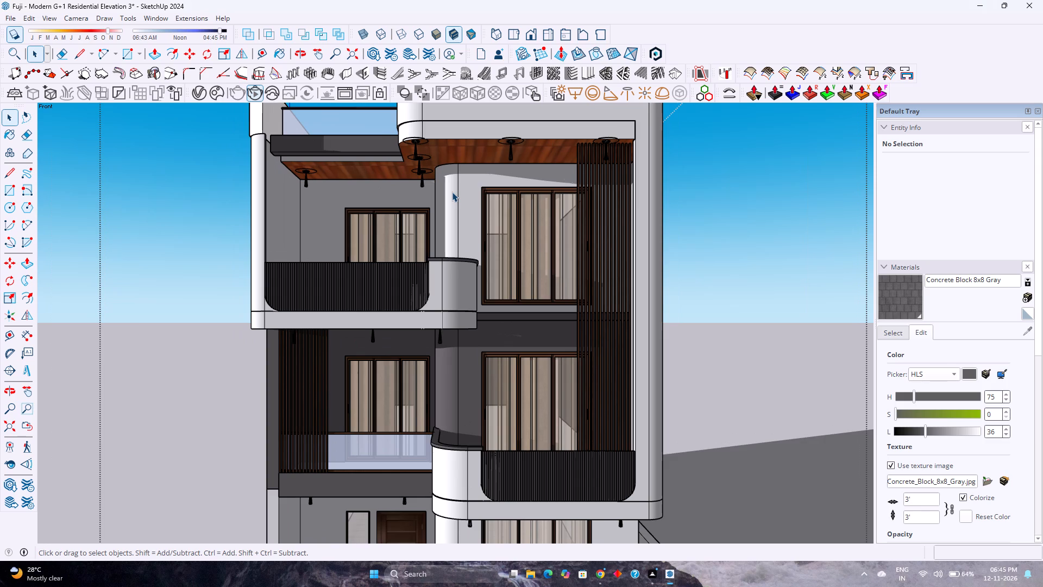
pyautogui.scroll(-3, 451, 193)
pyautogui.scroll(3, 451, 194)
pyautogui.scroll(-3, 451, 194)
pyautogui.scroll(3, 451, 194)
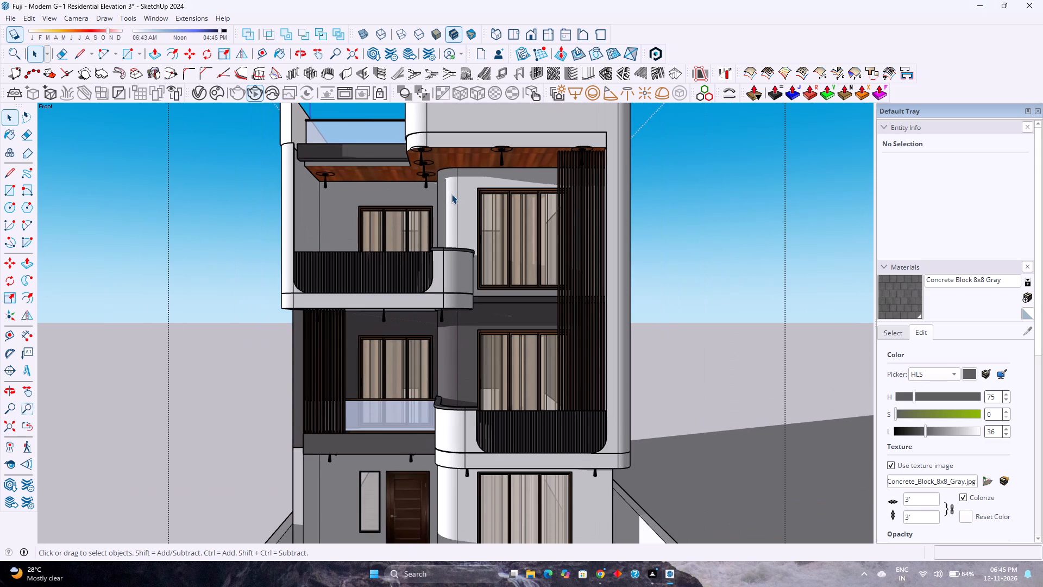
pyautogui.scroll(-3, 451, 194)
pyautogui.scroll(3, 451, 194)
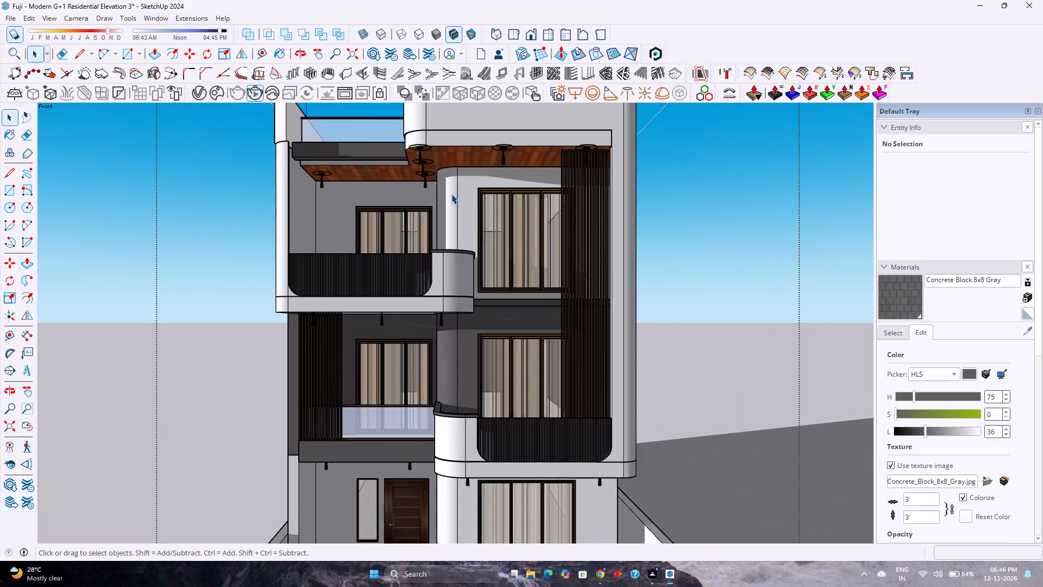
pyautogui.scroll(-3, 451, 194)
pyautogui.scroll(5, 451, 194)
pyautogui.scroll(-5, 450, 196)
pyautogui.scroll(4, 450, 196)
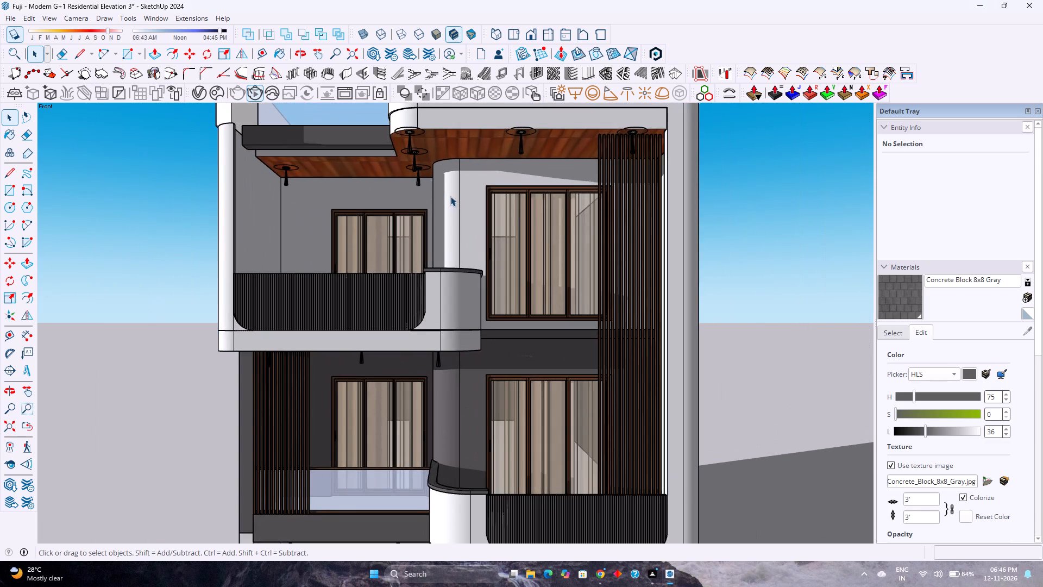
pyautogui.scroll(-2, 450, 196)
pyautogui.scroll(1, 450, 196)
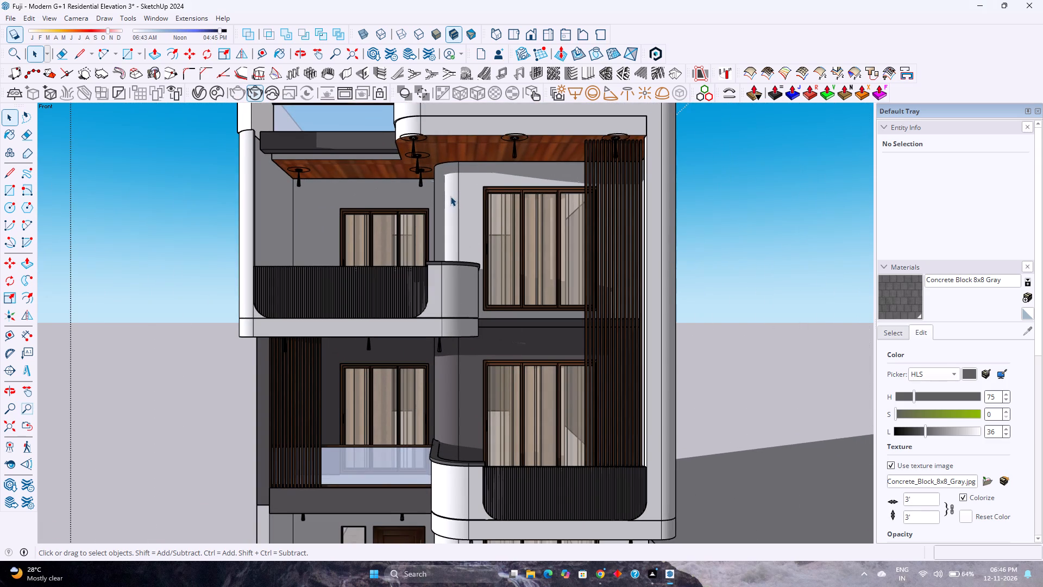
pyautogui.scroll(-4, 450, 196)
pyautogui.scroll(1, 450, 196)
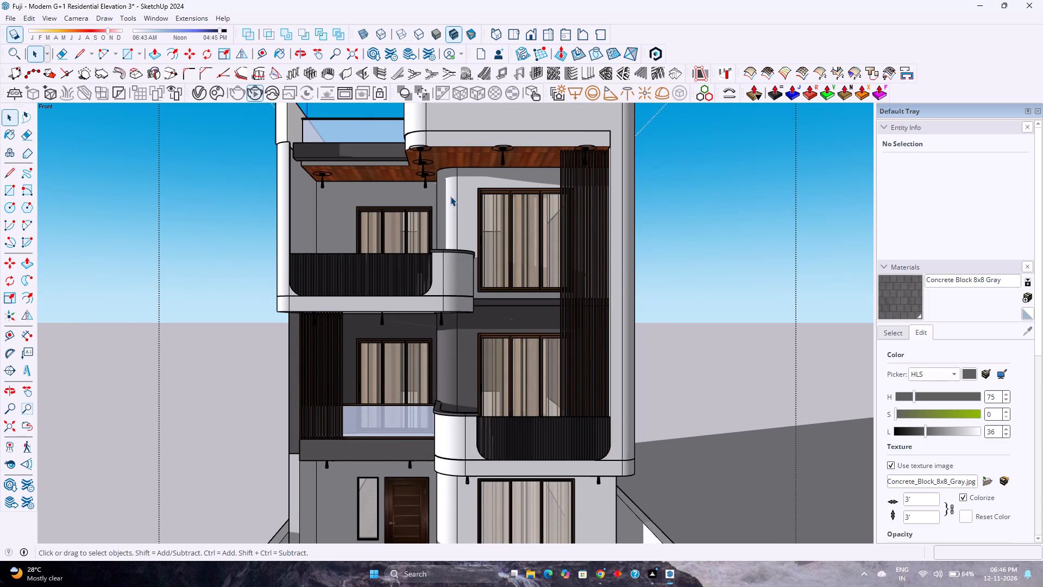
pyautogui.scroll(2, 450, 196)
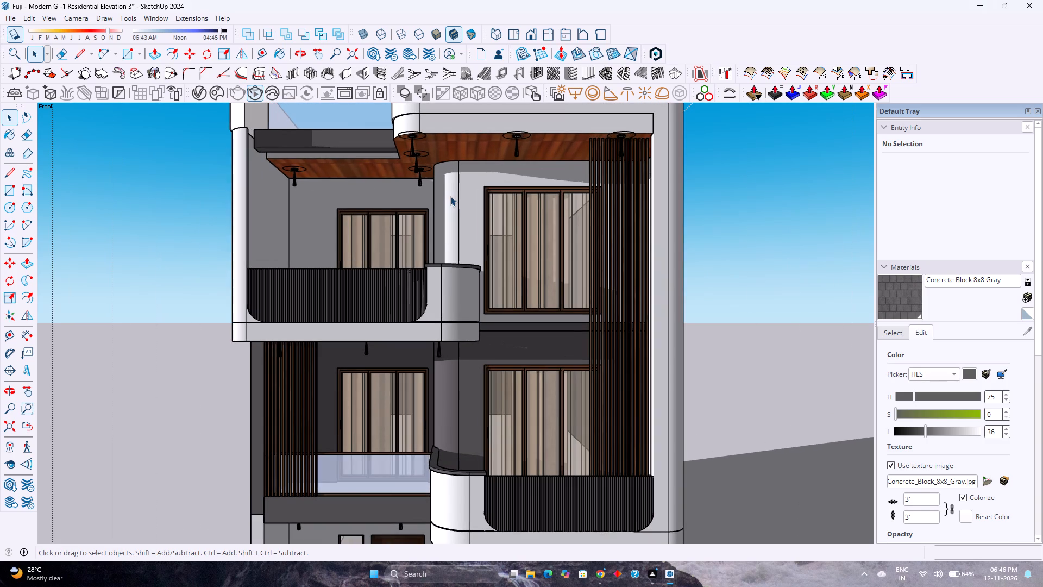
pyautogui.scroll(-3, 450, 196)
pyautogui.scroll(3, 450, 196)
pyautogui.scroll(-4, 450, 196)
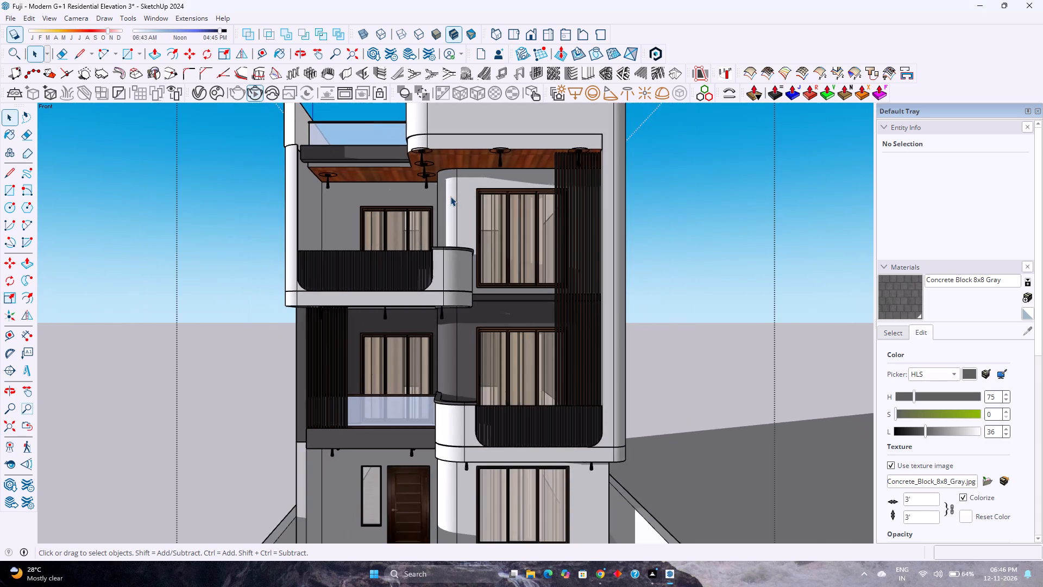
pyautogui.scroll(5, 450, 196)
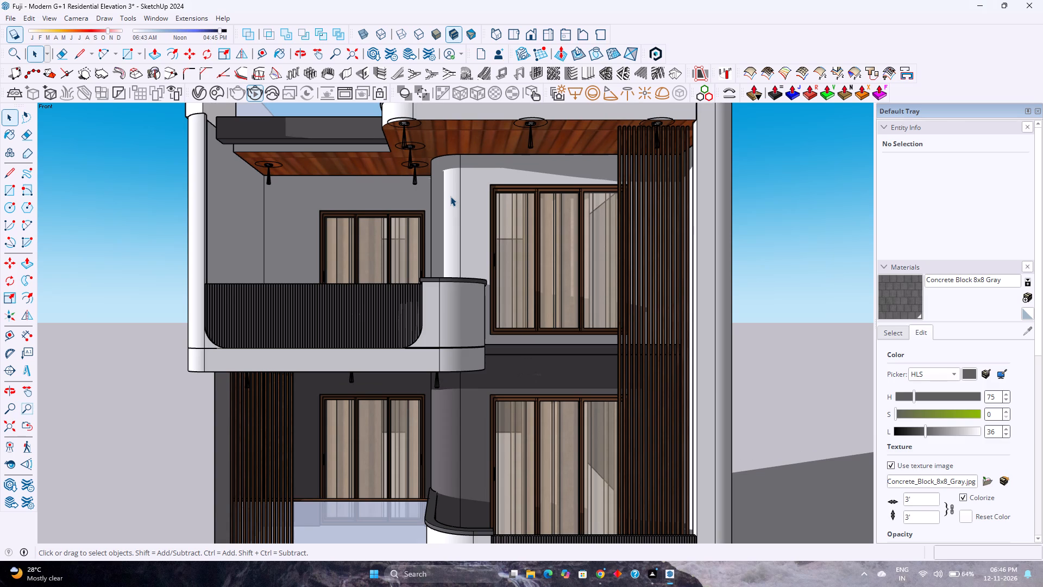
pyautogui.scroll(-4, 450, 196)
pyautogui.scroll(4, 450, 196)
pyautogui.scroll(-5, 450, 196)
pyautogui.scroll(4, 449, 197)
pyautogui.scroll(-4, 449, 197)
pyautogui.scroll(4, 449, 197)
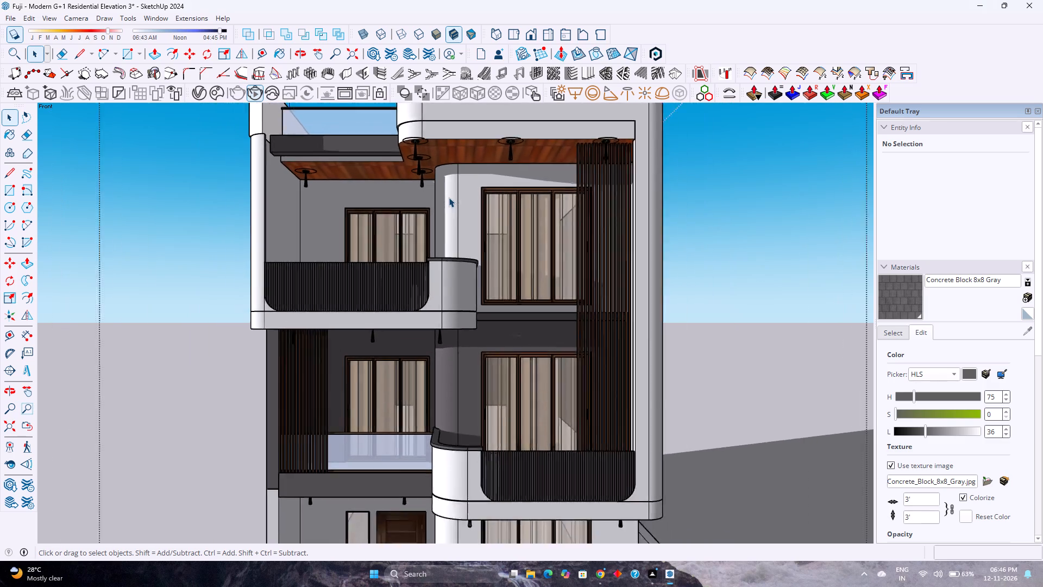
pyautogui.scroll(-1, 449, 197)
pyautogui.scroll(1, 449, 197)
# Set the standard front view again and look over the whole facade with its gate and boundary wall.
pyautogui.scroll(-15, 449, 197)
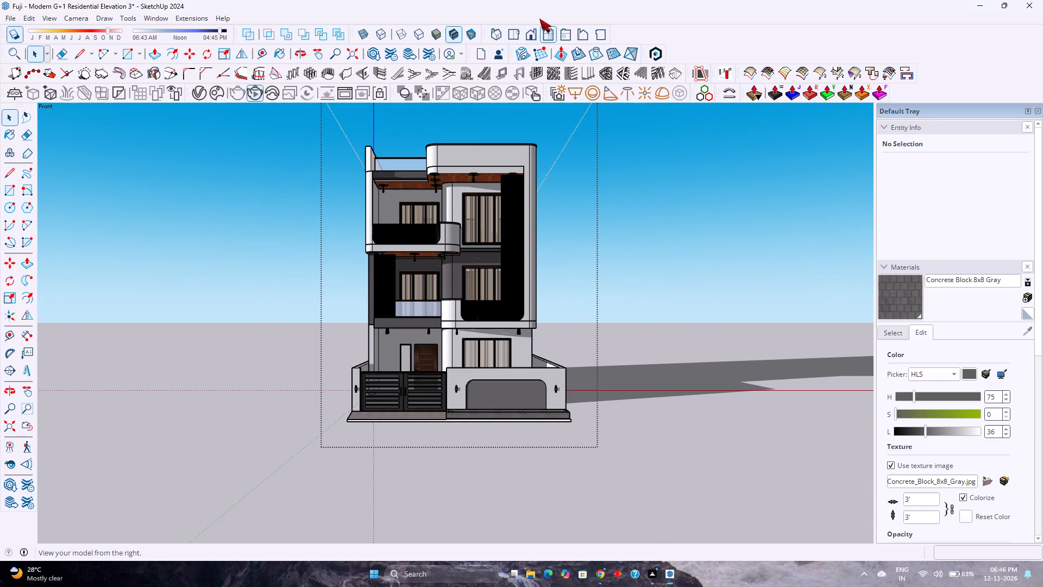
pyautogui.click(531, 39)
pyautogui.scroll(-4, 451, 190)
pyautogui.scroll(7, 451, 190)
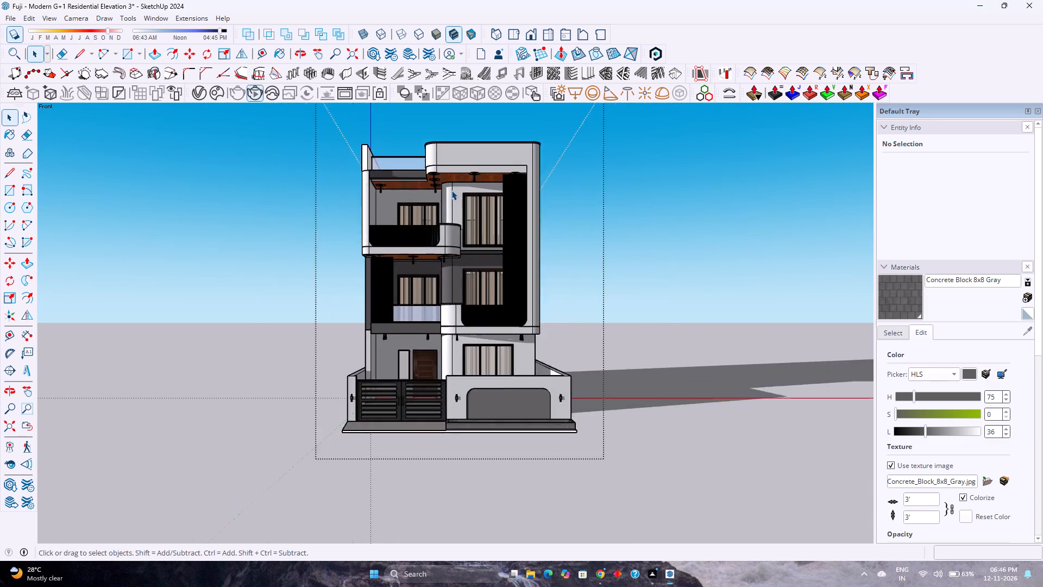
pyautogui.scroll(1, 451, 190)
pyautogui.scroll(-1, 451, 190)
pyautogui.scroll(2, 451, 190)
pyautogui.scroll(-4, 451, 190)
pyautogui.scroll(3, 451, 190)
pyautogui.scroll(-3, 451, 190)
pyautogui.scroll(2, 451, 190)
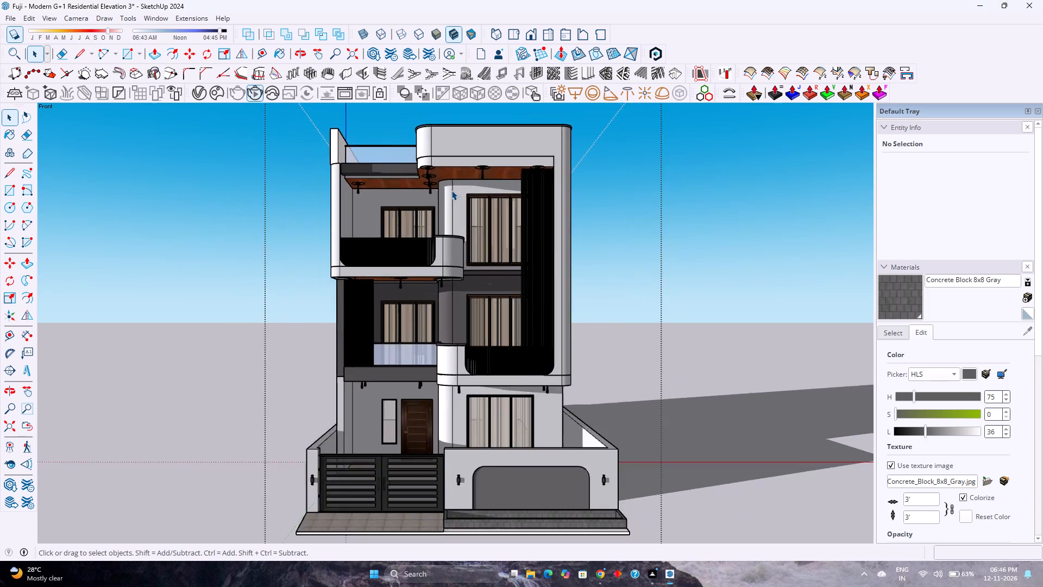
pyautogui.scroll(-2, 451, 190)
pyautogui.scroll(3, 451, 190)
pyautogui.scroll(-3, 451, 190)
pyautogui.scroll(2, 451, 190)
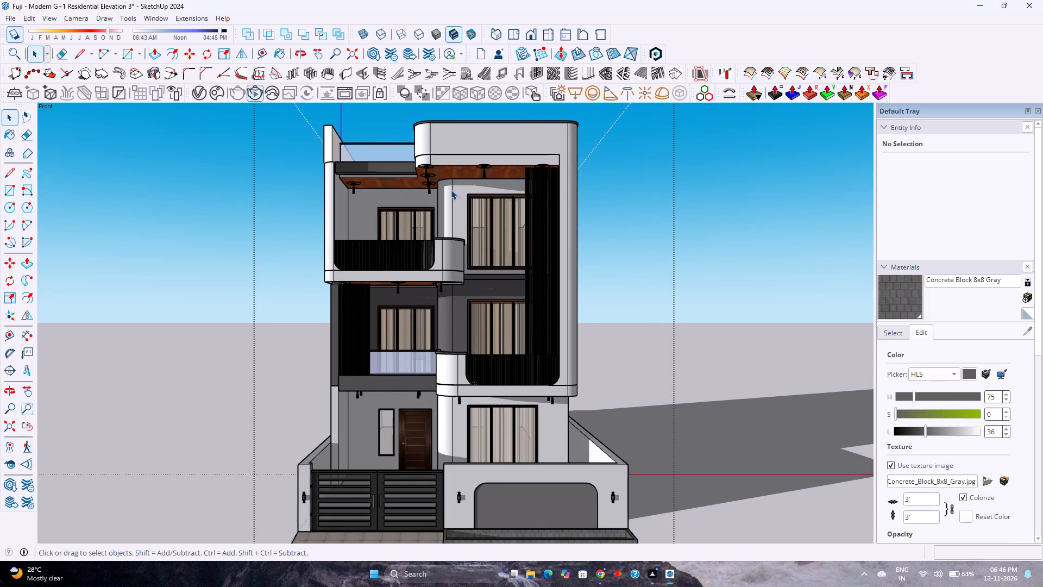
pyautogui.scroll(-4, 481, 253)
pyautogui.scroll(3, 481, 253)
pyautogui.scroll(-3, 481, 253)
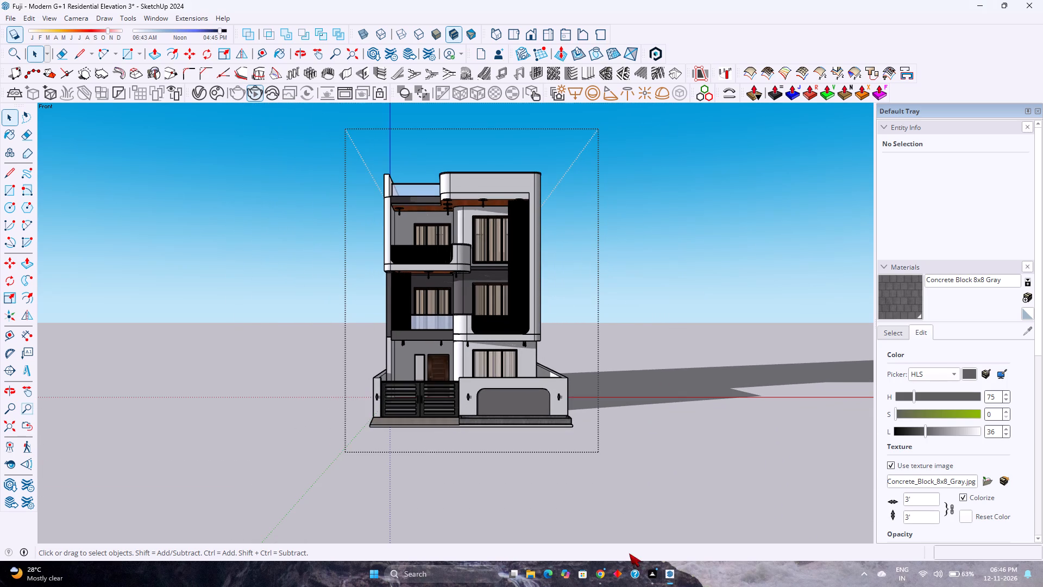
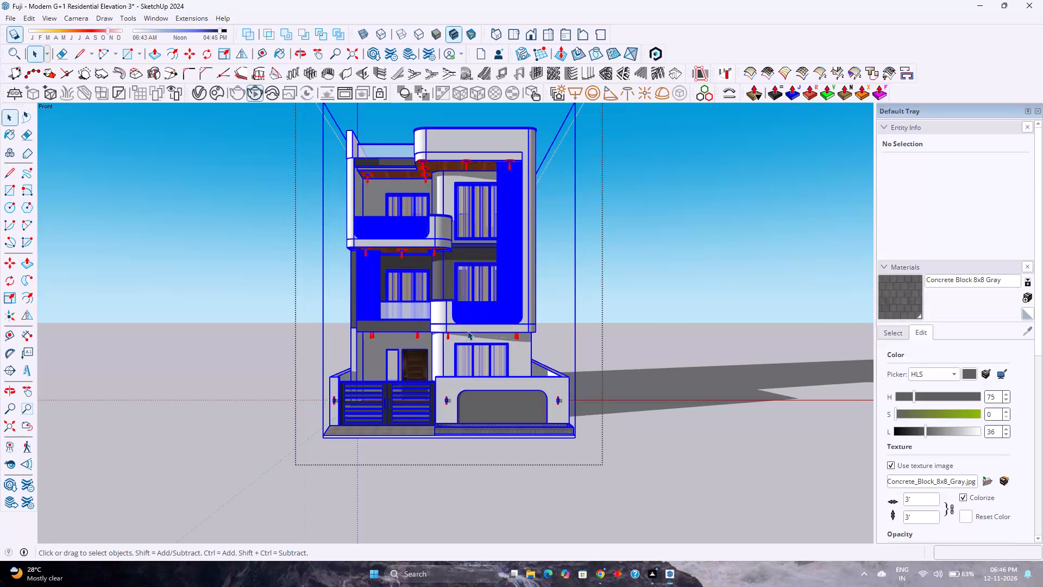
# Examine the complete front elevation from near and far, from the boundary wall and gate up to the roof.
pyautogui.scroll(2, 467, 330)
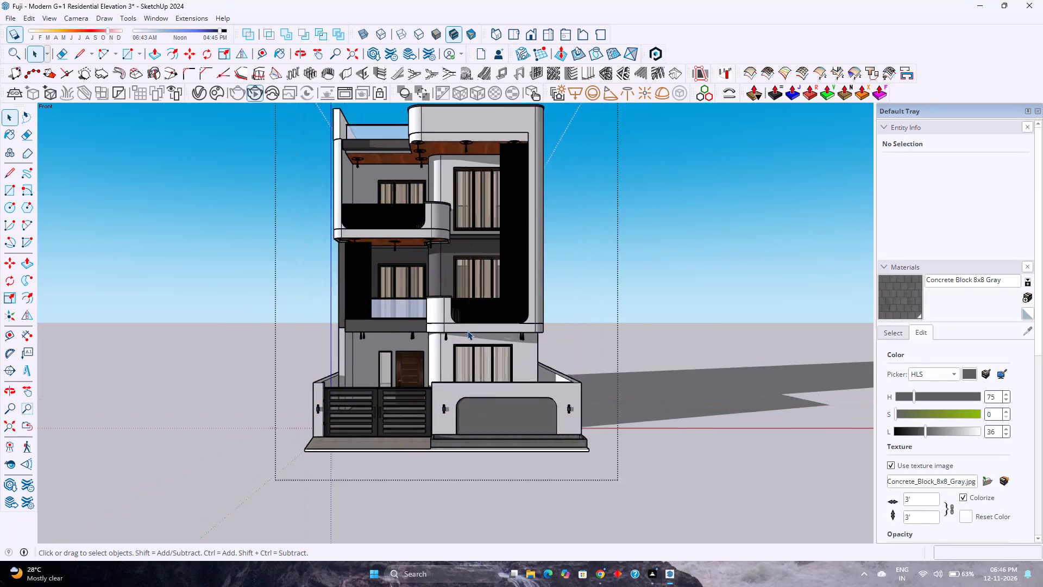
pyautogui.scroll(1, 467, 330)
pyautogui.scroll(-10, 467, 330)
pyautogui.scroll(4, 465, 332)
pyautogui.scroll(-4, 465, 332)
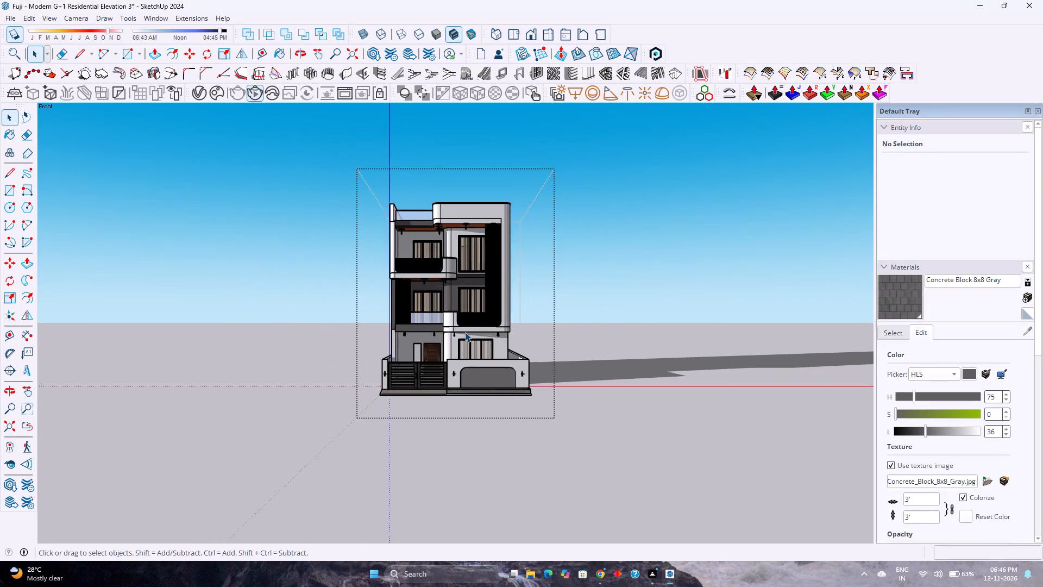
pyautogui.scroll(3, 465, 332)
pyautogui.scroll(-3, 465, 332)
pyautogui.scroll(3, 465, 332)
pyautogui.scroll(-3, 465, 332)
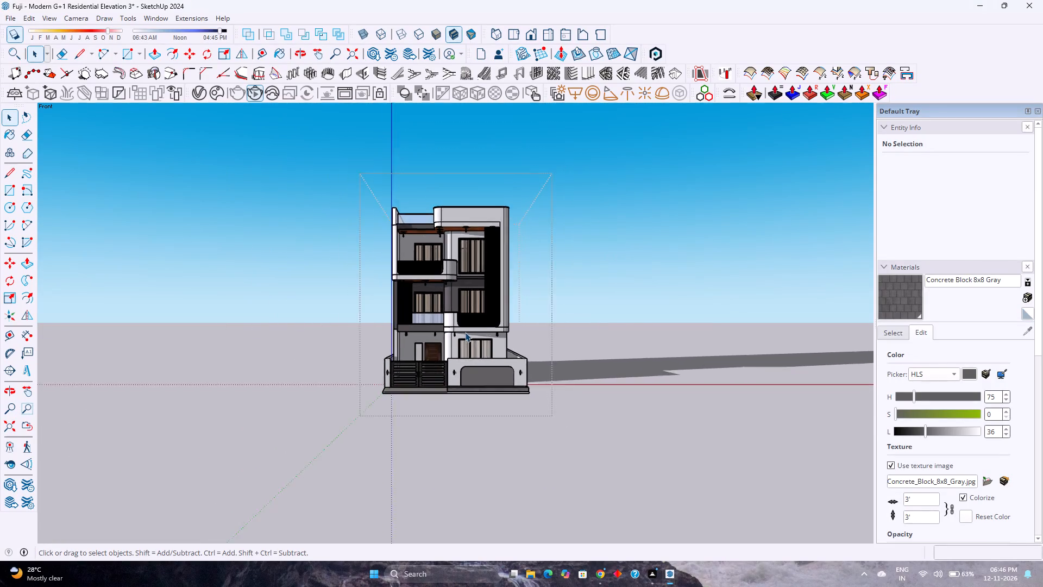
pyautogui.scroll(3, 465, 332)
pyautogui.scroll(-3, 464, 334)
pyautogui.scroll(3, 464, 334)
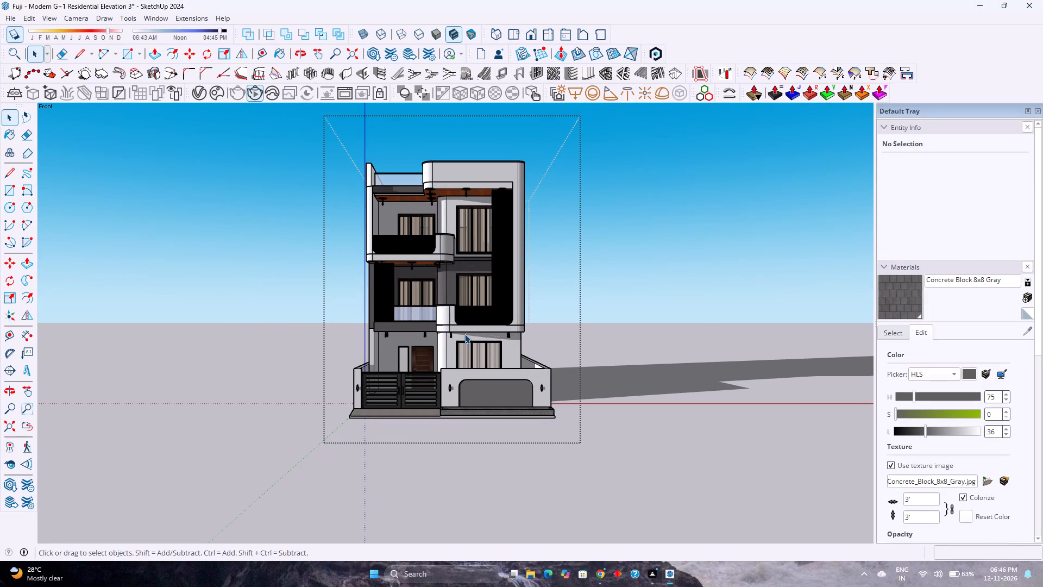
pyautogui.scroll(-4, 464, 336)
pyautogui.scroll(4, 464, 337)
pyautogui.scroll(-1, 464, 337)
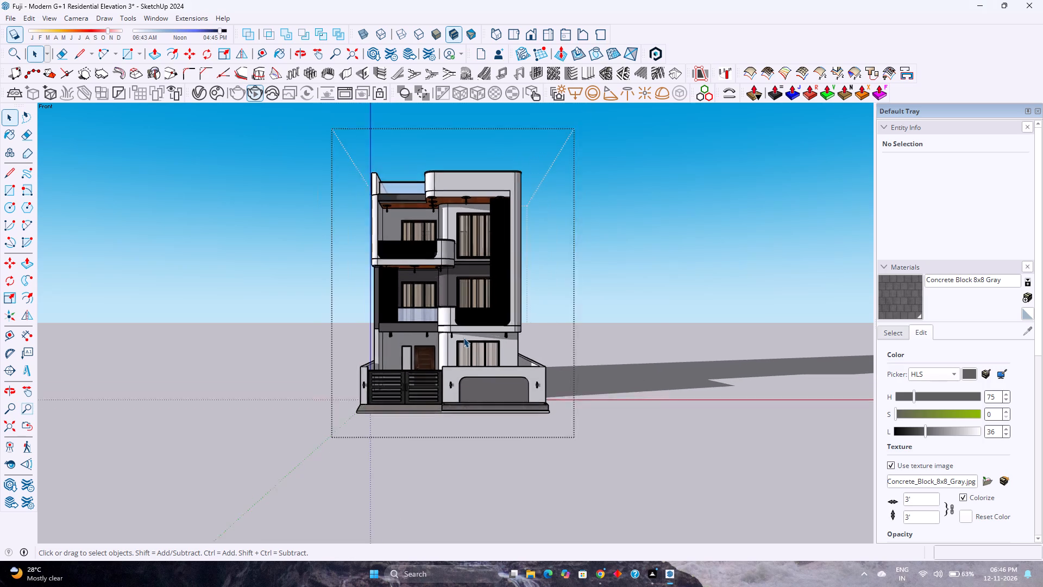
pyautogui.scroll(-3, 463, 338)
pyautogui.scroll(4, 463, 338)
pyautogui.scroll(-4, 463, 338)
pyautogui.scroll(4, 463, 338)
pyautogui.scroll(-6, 463, 338)
pyautogui.scroll(2, 463, 338)
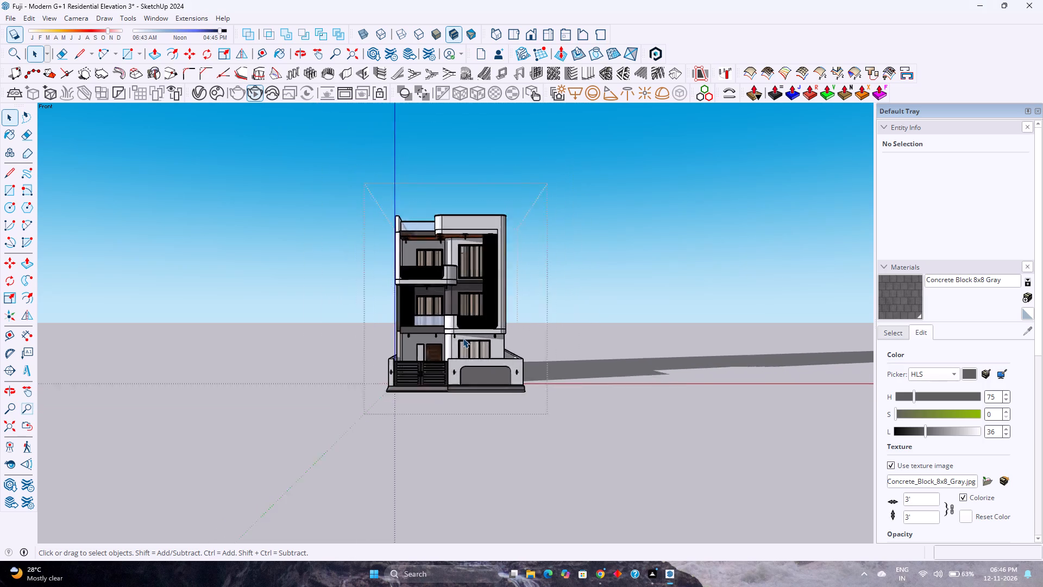
pyautogui.scroll(2, 463, 338)
pyautogui.scroll(-4, 463, 338)
pyautogui.scroll(4, 463, 338)
pyautogui.scroll(-1, 472, 208)
pyautogui.scroll(4, 472, 208)
pyautogui.scroll(3, 423, 211)
pyautogui.scroll(-3, 423, 211)
pyautogui.scroll(2, 423, 211)
pyautogui.scroll(-2, 423, 211)
pyautogui.scroll(3, 423, 211)
pyautogui.scroll(-3, 423, 211)
pyautogui.scroll(2, 423, 211)
pyautogui.scroll(-4, 423, 211)
pyautogui.scroll(1, 422, 214)
pyautogui.scroll(-2, 422, 214)
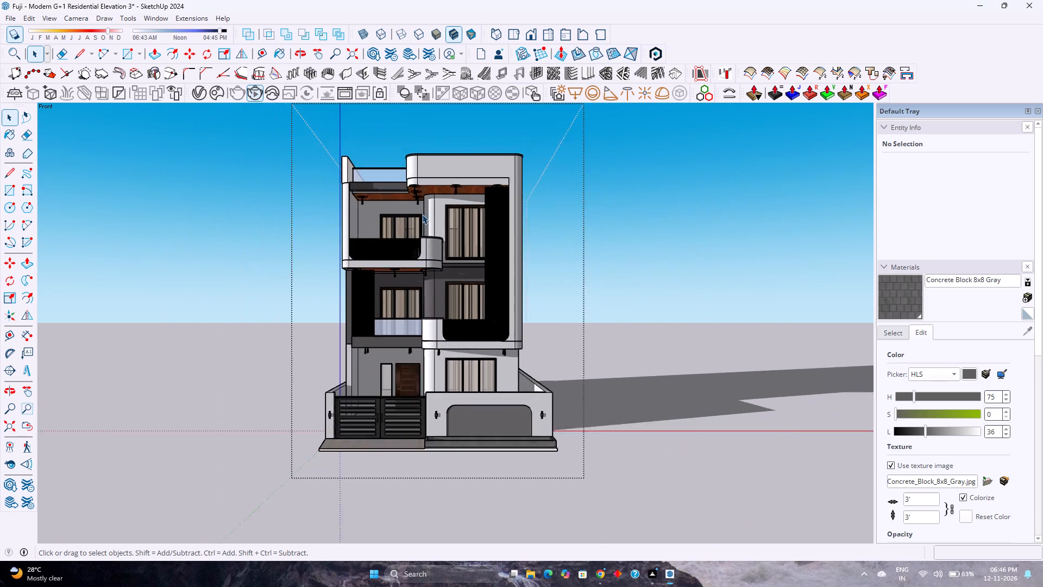
# Examine the upper floors of the front elevation, including the balconies, curtained windows, louvres and wooden ceilings.
pyautogui.scroll(3, 422, 214)
pyautogui.scroll(-3, 422, 214)
pyautogui.scroll(3, 422, 214)
pyautogui.scroll(-3, 422, 214)
pyautogui.scroll(3, 422, 214)
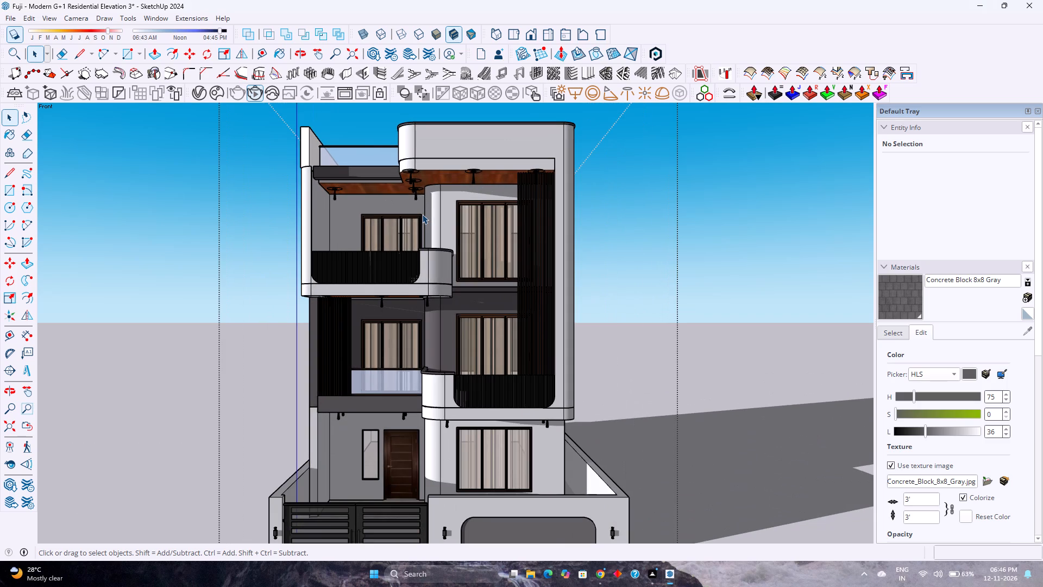
pyautogui.scroll(-3, 419, 224)
pyautogui.scroll(3, 419, 228)
pyautogui.scroll(-4, 419, 228)
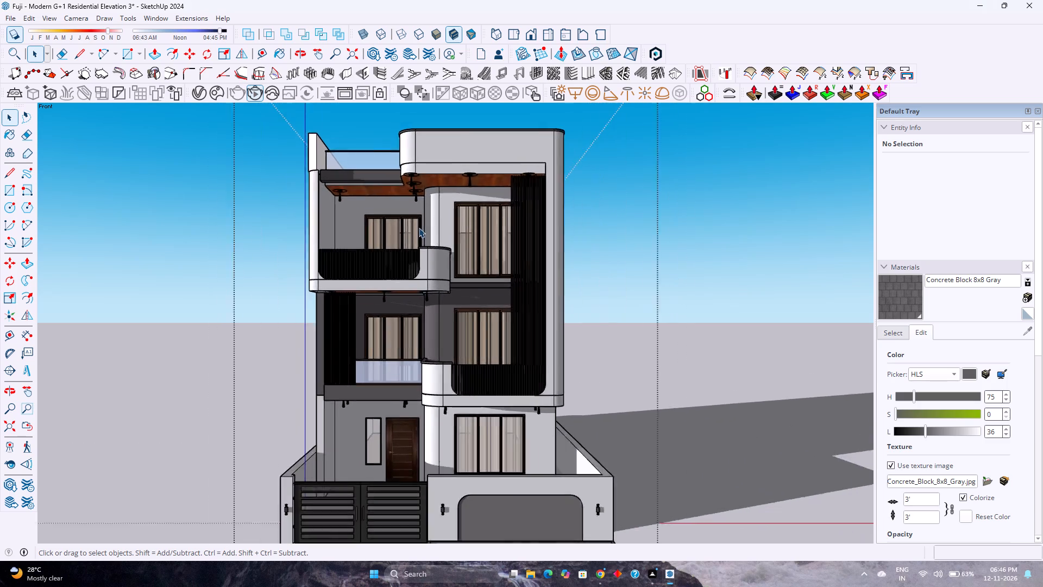
pyautogui.scroll(3, 419, 228)
pyautogui.scroll(-3, 419, 228)
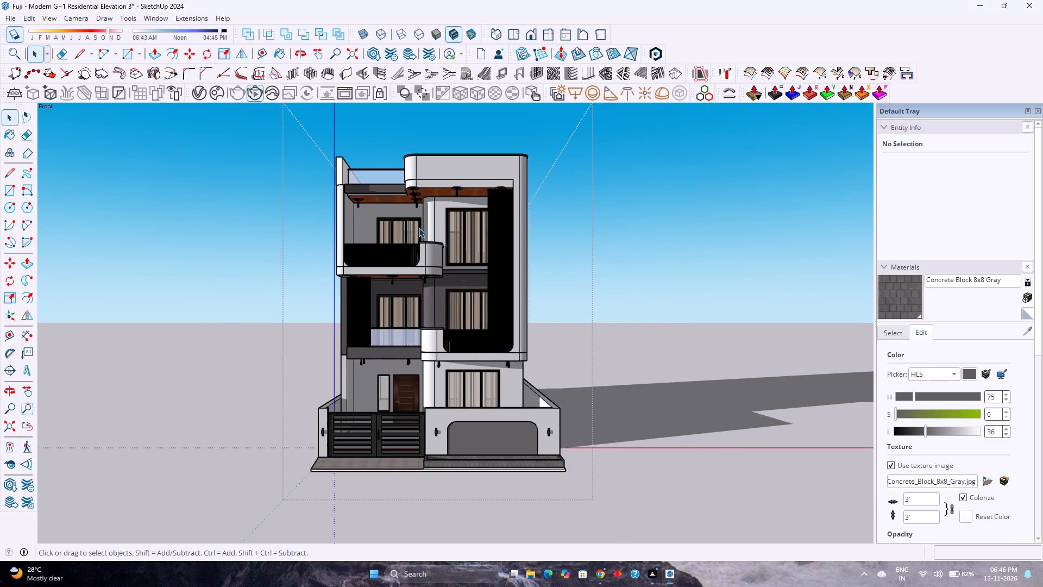
pyautogui.scroll(3, 419, 228)
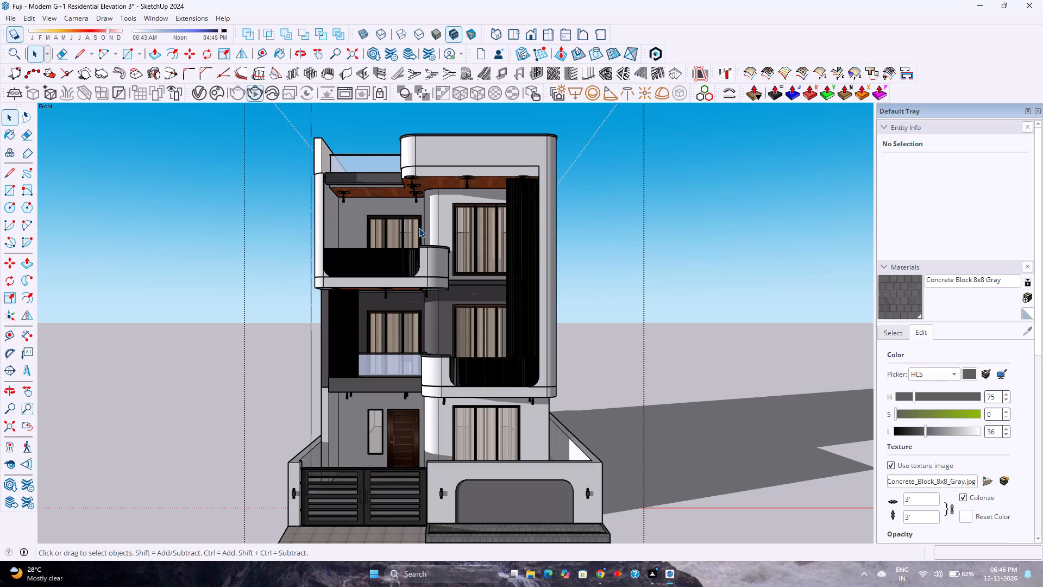
pyautogui.scroll(-2, 419, 228)
pyautogui.scroll(1, 419, 228)
pyautogui.scroll(-1, 419, 228)
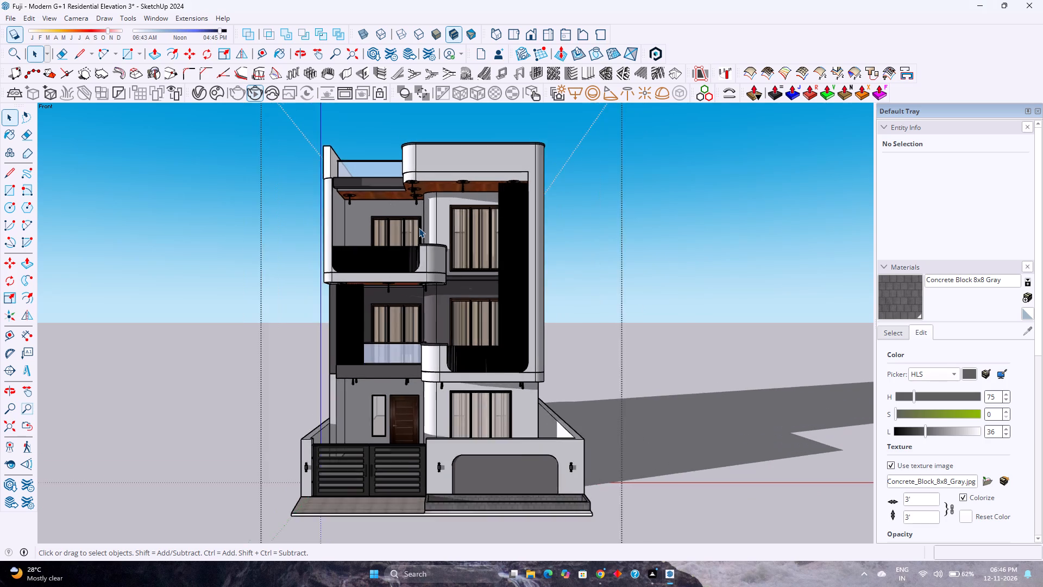
pyautogui.scroll(-7, 419, 228)
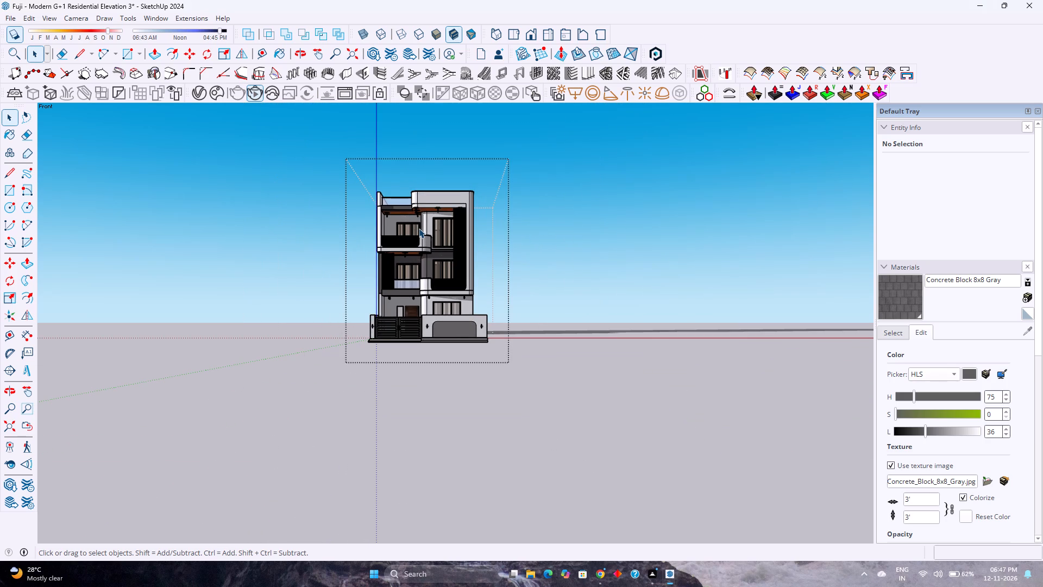
pyautogui.scroll(2, 419, 228)
pyautogui.scroll(-4, 419, 228)
# Select the top-floor wall group with its windows, inspect it within the front elevation, and clear the selection.
pyautogui.scroll(-3, 419, 228)
pyautogui.scroll(4, 419, 228)
pyautogui.scroll(6, 422, 300)
pyautogui.click(444, 216)
pyautogui.scroll(13, 429, 218)
pyautogui.scroll(-4, 429, 218)
pyautogui.scroll(1, 429, 218)
pyautogui.scroll(-2, 429, 218)
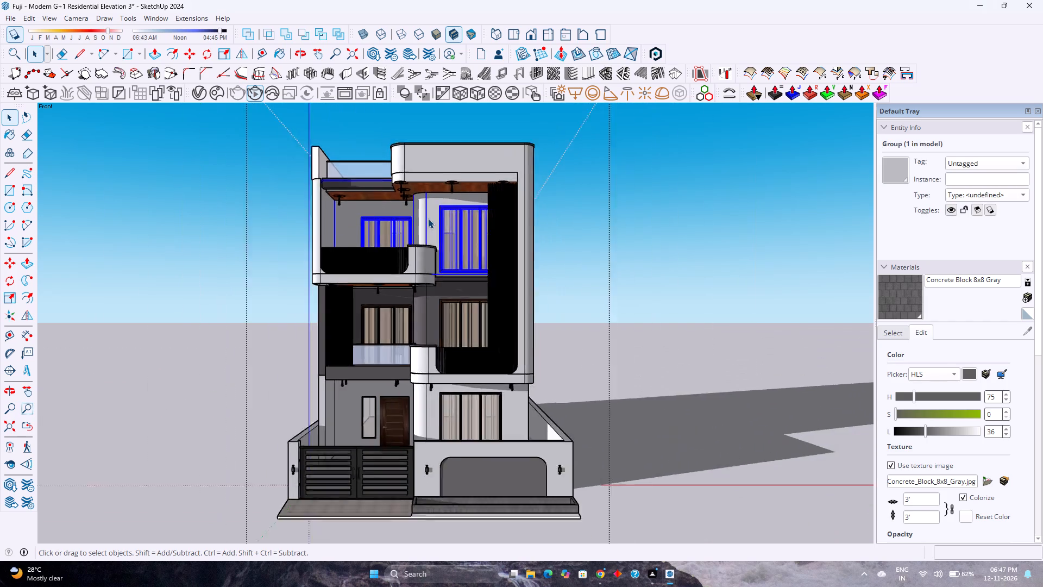
pyautogui.scroll(-5, 428, 218)
pyautogui.scroll(4, 428, 219)
pyautogui.scroll(-4, 428, 219)
pyautogui.scroll(4, 428, 219)
pyautogui.scroll(-4, 428, 219)
pyautogui.scroll(3, 428, 219)
pyautogui.scroll(-4, 428, 219)
pyautogui.scroll(4, 428, 219)
pyautogui.scroll(-4, 428, 219)
pyautogui.scroll(4, 428, 219)
pyautogui.scroll(-3, 428, 219)
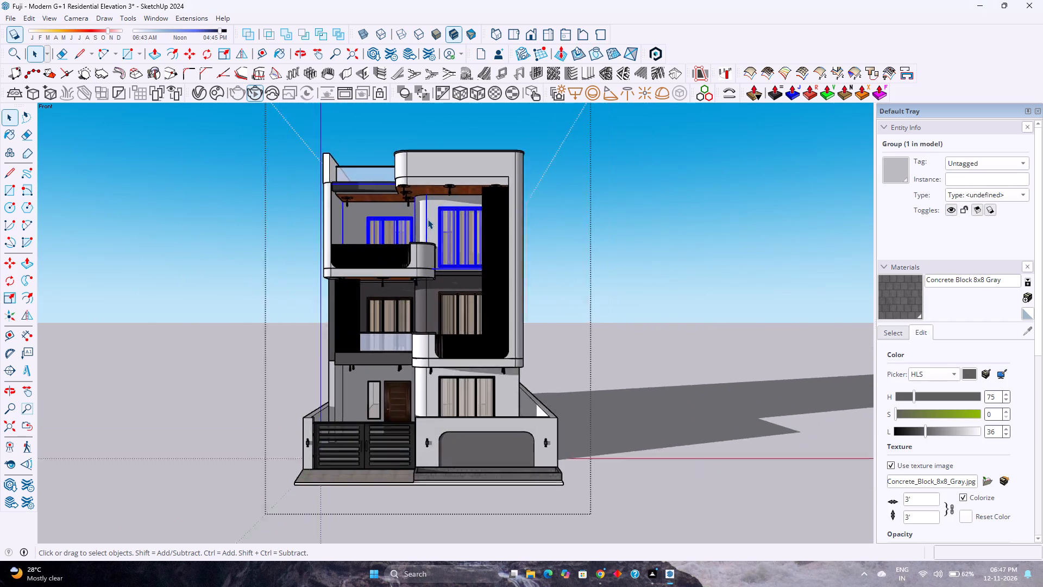
pyautogui.scroll(-1, 428, 219)
pyautogui.scroll(2, 428, 219)
pyautogui.scroll(-4, 428, 219)
pyautogui.scroll(1, 428, 219)
pyautogui.scroll(-1, 428, 220)
pyautogui.scroll(3, 428, 220)
pyautogui.scroll(-3, 428, 220)
pyautogui.scroll(3, 428, 220)
pyautogui.scroll(-3, 428, 220)
pyautogui.scroll(3, 428, 220)
pyautogui.scroll(-3, 428, 220)
pyautogui.scroll(2, 428, 220)
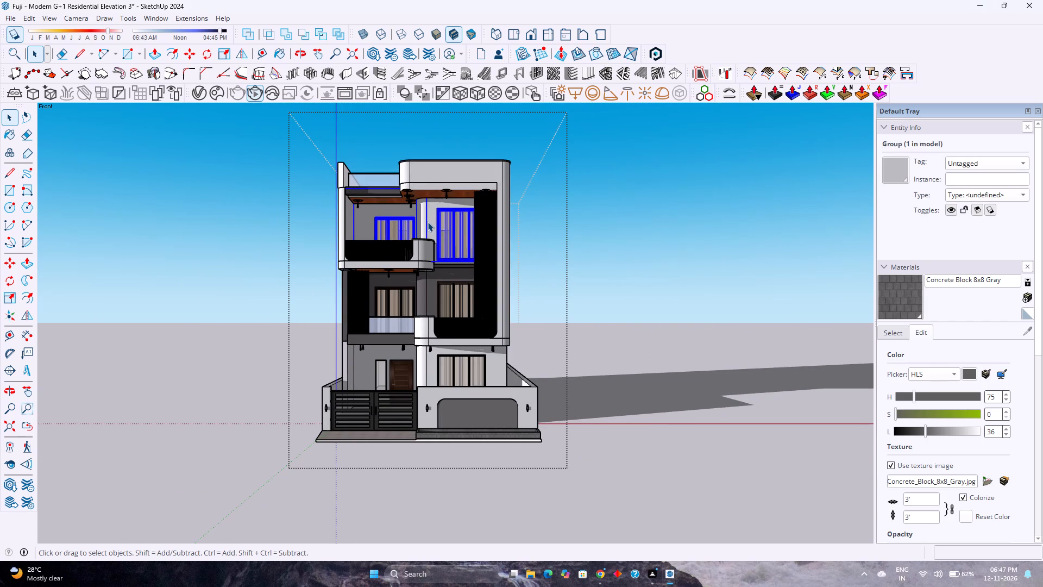
pyautogui.scroll(-5, 428, 222)
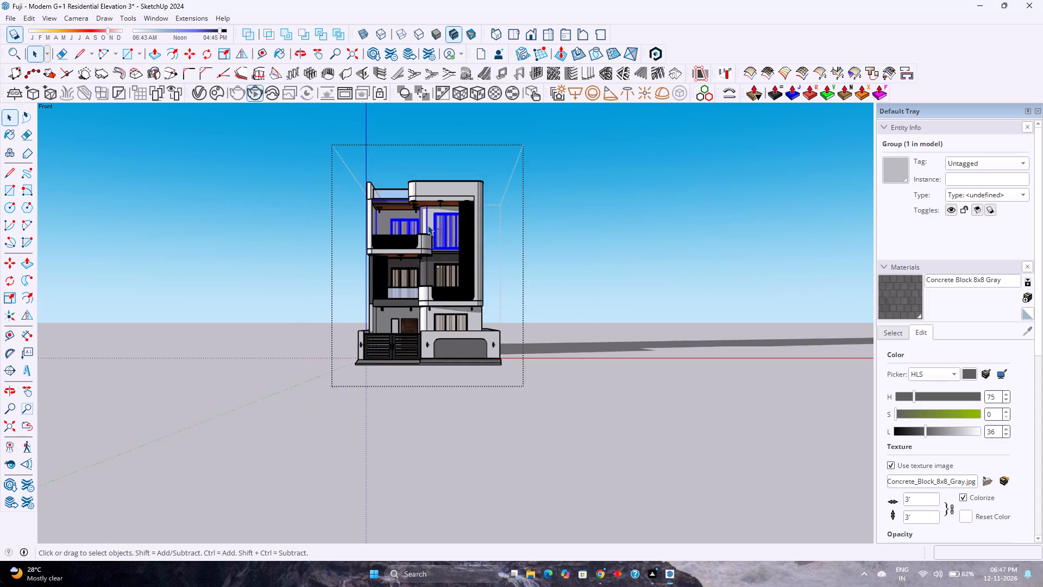
pyautogui.scroll(4, 428, 225)
pyautogui.scroll(-4, 428, 225)
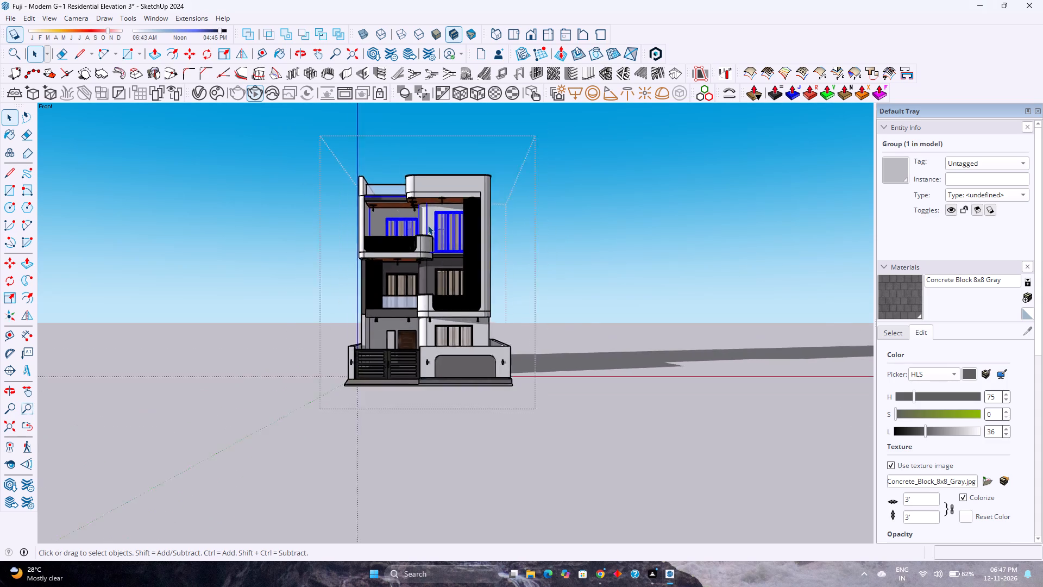
pyautogui.scroll(3, 428, 225)
pyautogui.scroll(-3, 428, 225)
pyautogui.scroll(3, 428, 225)
pyautogui.scroll(-3, 428, 225)
pyautogui.scroll(3, 428, 225)
pyautogui.scroll(-3, 428, 225)
pyautogui.scroll(7, 428, 225)
pyautogui.scroll(-4, 428, 225)
pyautogui.scroll(4, 428, 225)
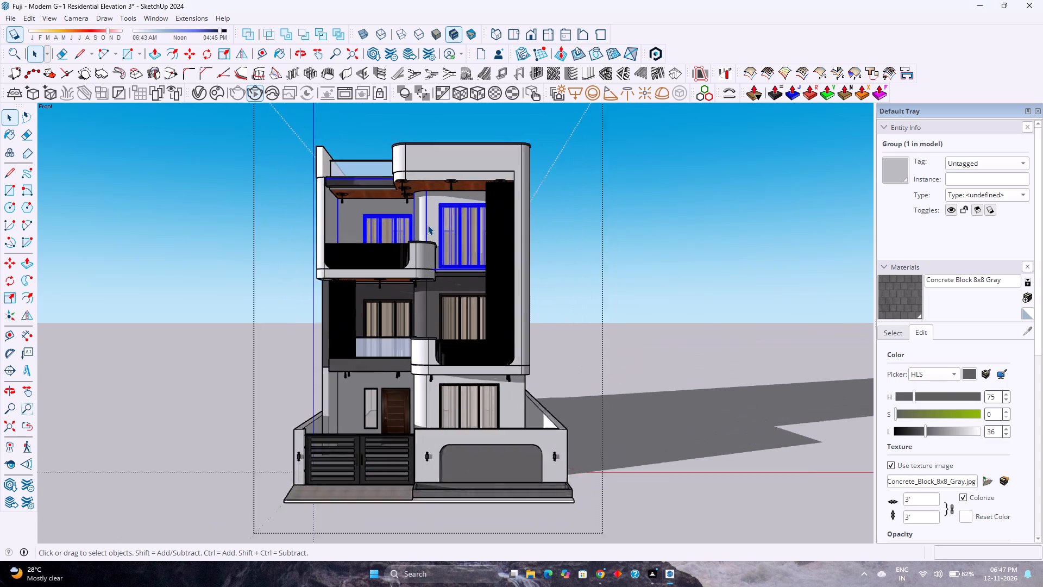
pyautogui.scroll(2, 428, 225)
pyautogui.click(607, 267)
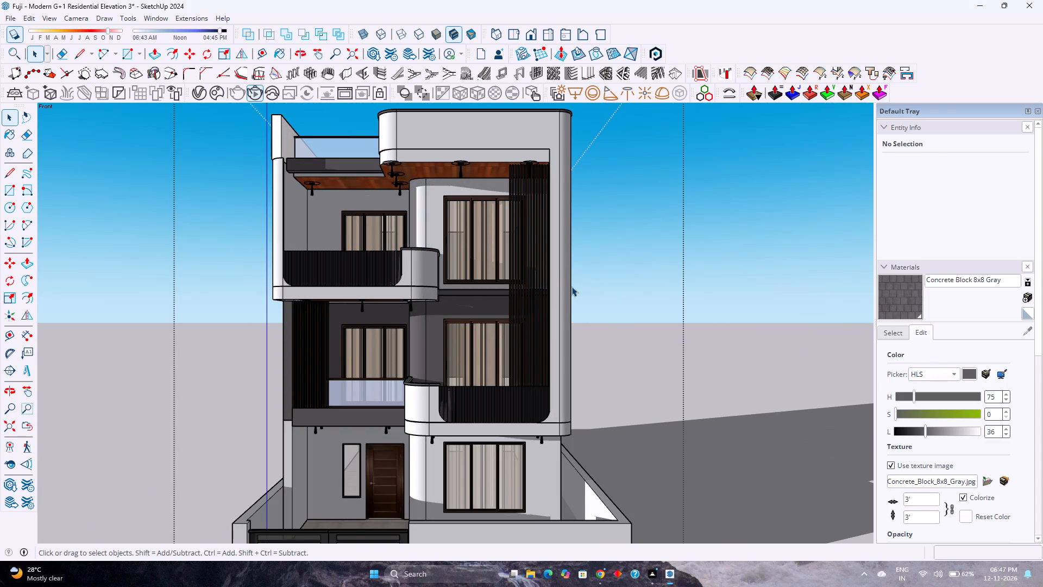
# Examine the whole facade near and far, including the entrance, gate, boundary wall recess and front steps.
pyautogui.scroll(-5, 527, 304)
pyautogui.scroll(4, 527, 304)
pyautogui.scroll(-7, 527, 304)
pyautogui.scroll(4, 525, 308)
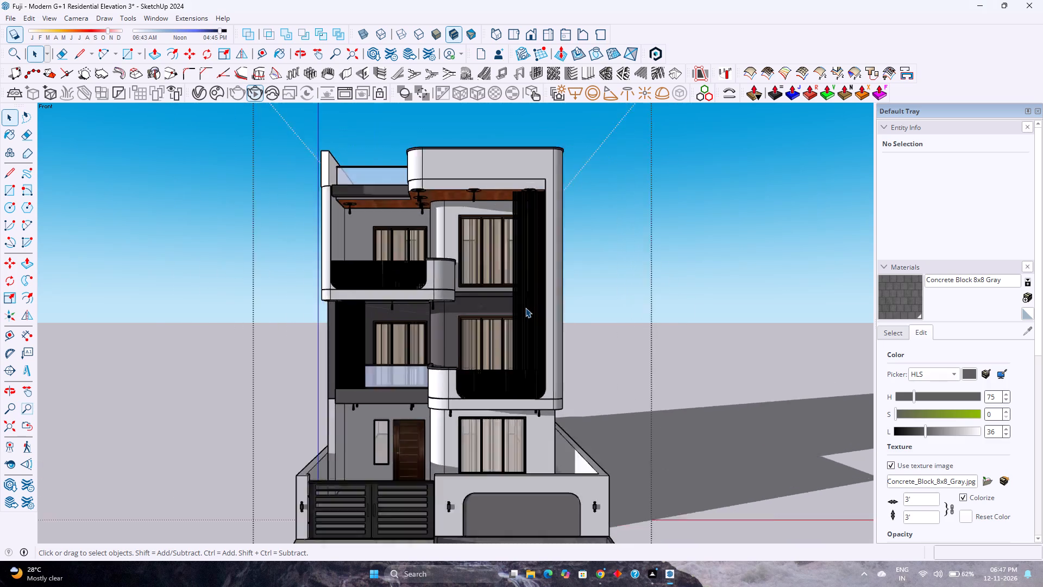
pyautogui.scroll(-4, 525, 308)
pyautogui.scroll(4, 525, 308)
pyautogui.scroll(-5, 525, 308)
pyautogui.scroll(4, 525, 308)
pyautogui.scroll(-3, 521, 316)
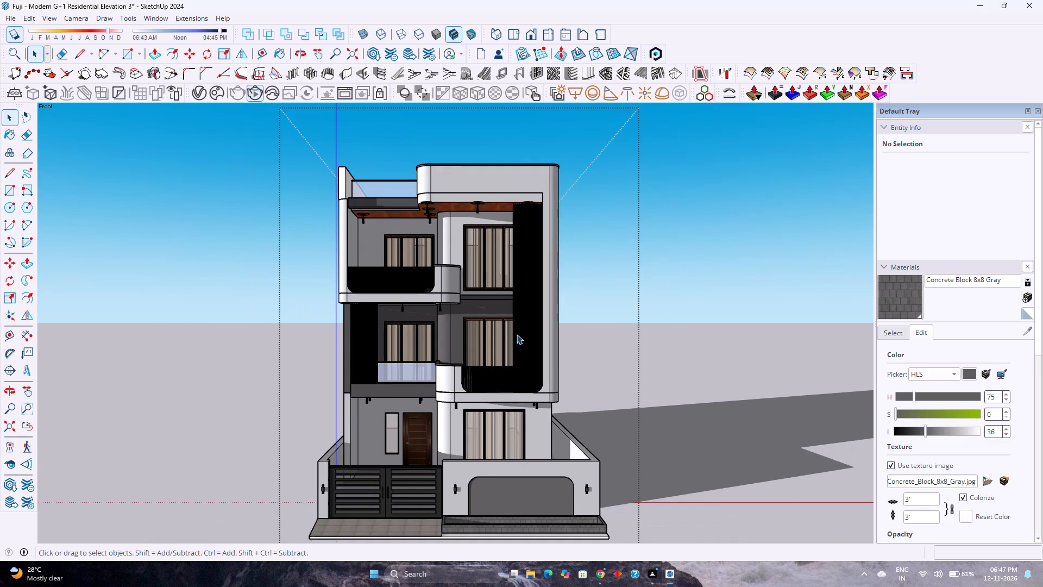
pyautogui.scroll(-4, 517, 334)
pyautogui.scroll(4, 517, 336)
pyautogui.scroll(-3, 517, 336)
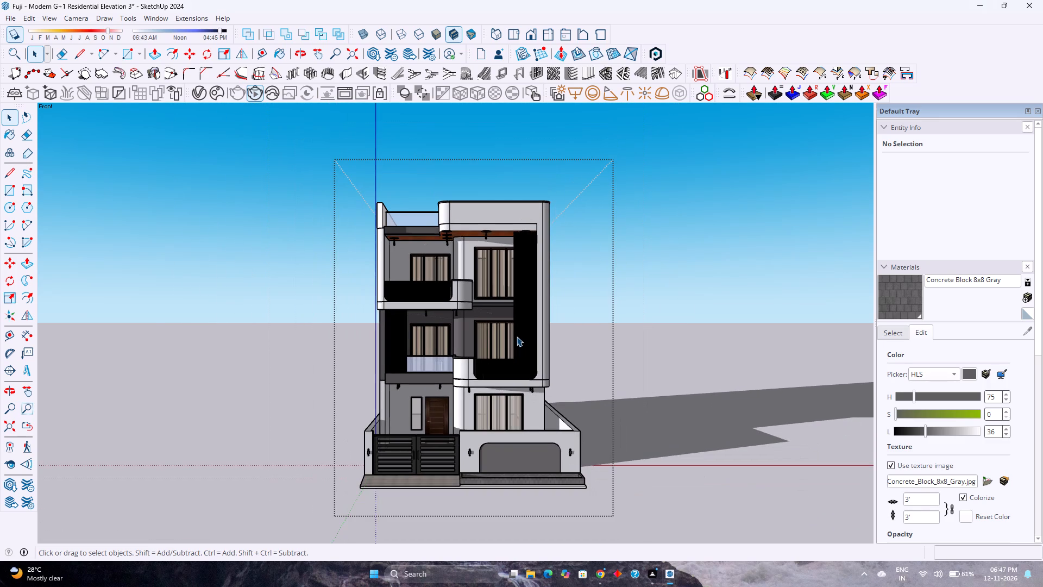
pyautogui.scroll(3, 517, 336)
pyautogui.scroll(-3, 507, 355)
pyautogui.scroll(3, 494, 460)
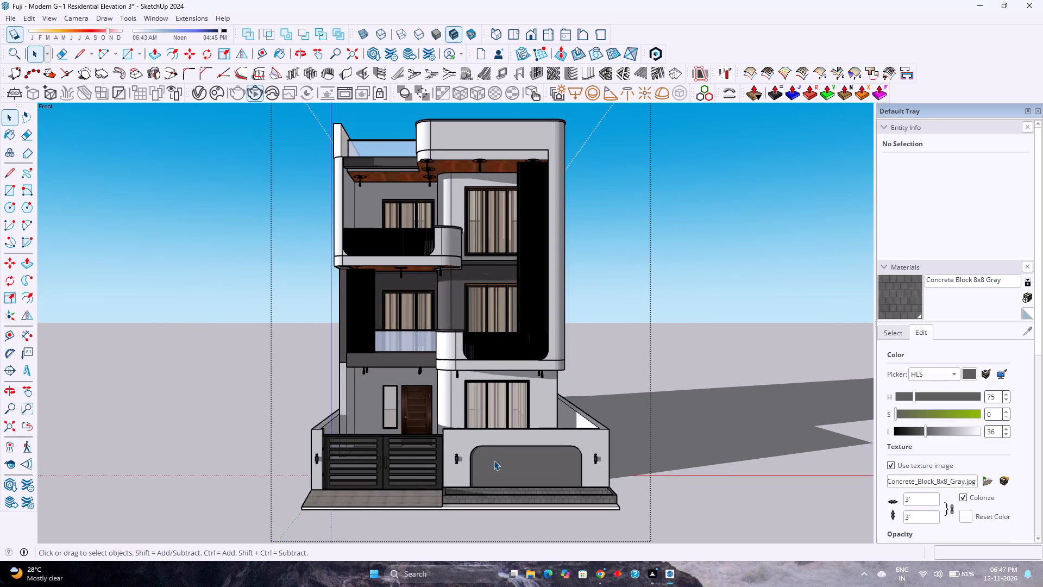
pyautogui.scroll(-2, 494, 460)
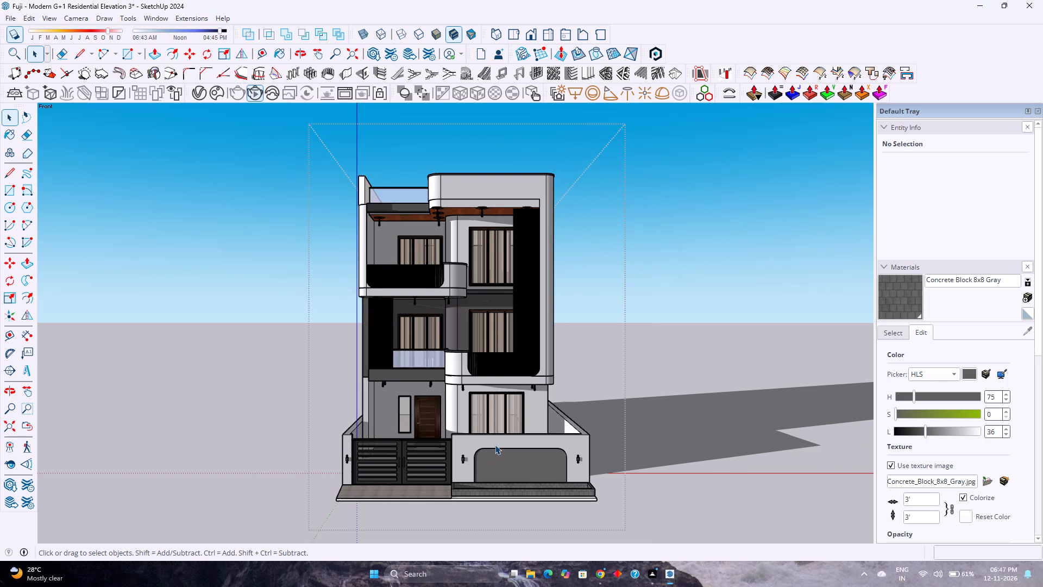
pyautogui.scroll(3, 496, 444)
pyautogui.scroll(-6, 496, 444)
pyautogui.scroll(3, 501, 367)
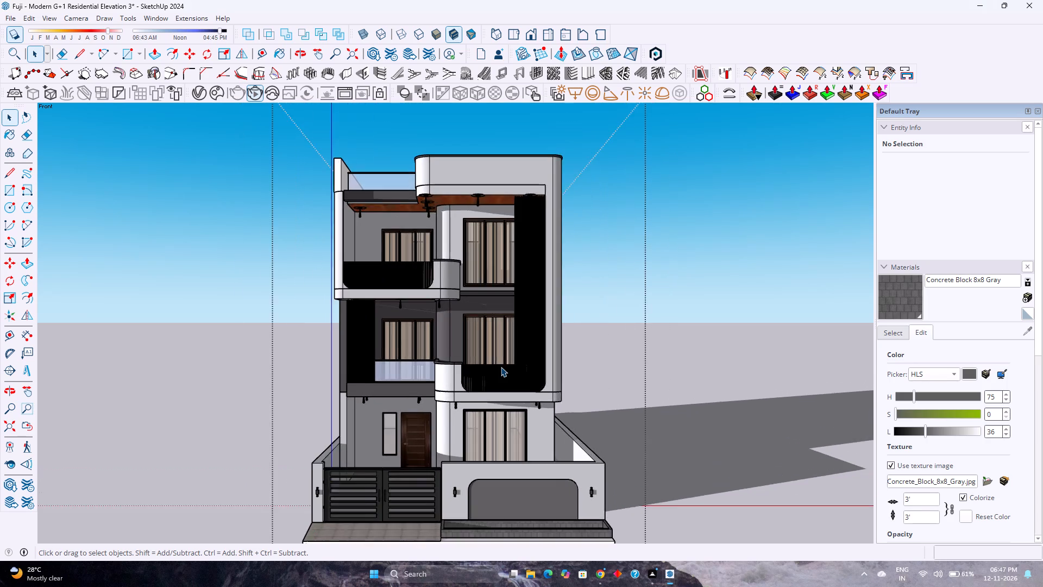
pyautogui.scroll(-2, 501, 367)
pyautogui.scroll(2, 501, 367)
pyautogui.scroll(-2, 501, 367)
pyautogui.scroll(2, 501, 367)
pyautogui.scroll(-3, 501, 367)
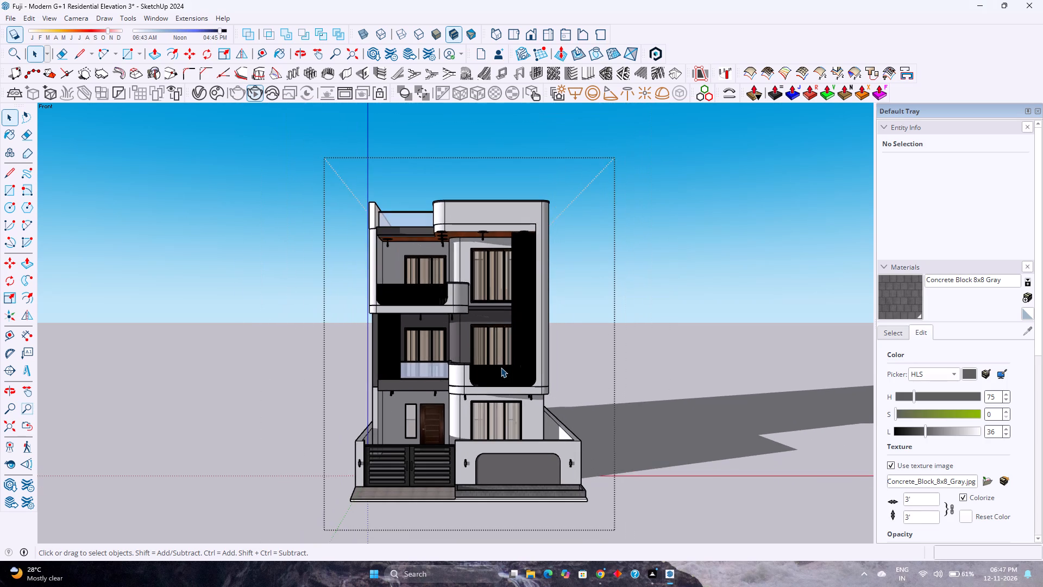
pyautogui.scroll(2, 501, 365)
pyautogui.scroll(-4, 503, 357)
pyautogui.scroll(7, 504, 357)
pyautogui.scroll(-3, 504, 358)
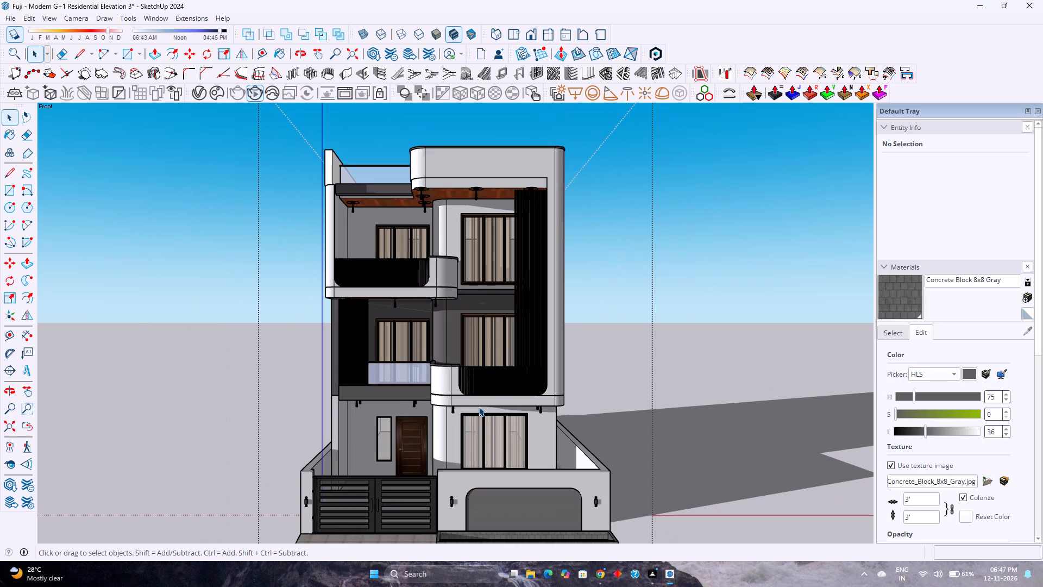
pyautogui.scroll(-3, 466, 440)
pyautogui.scroll(3, 456, 493)
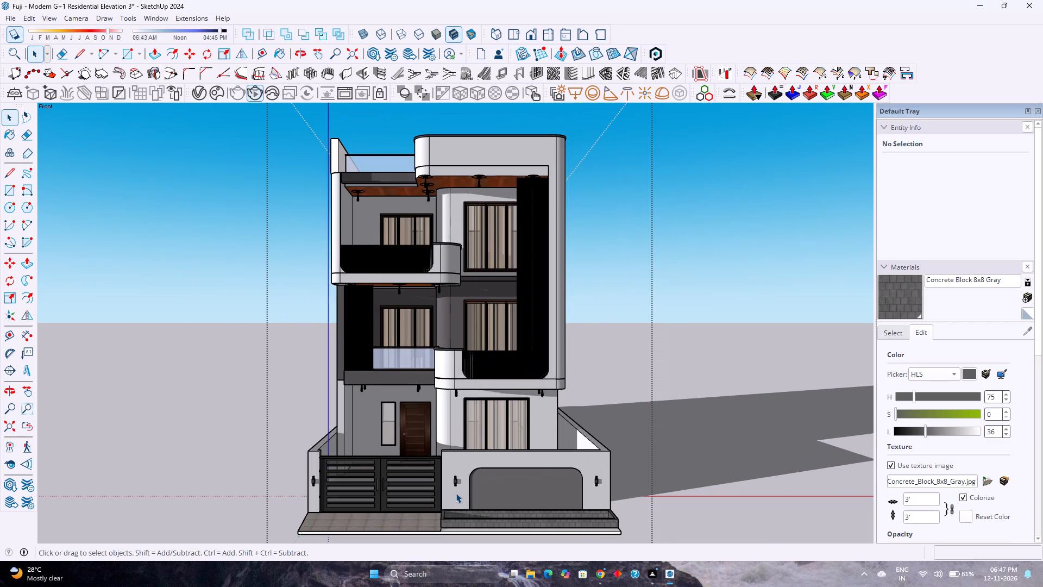
pyautogui.scroll(3, 456, 492)
pyautogui.scroll(-5, 456, 492)
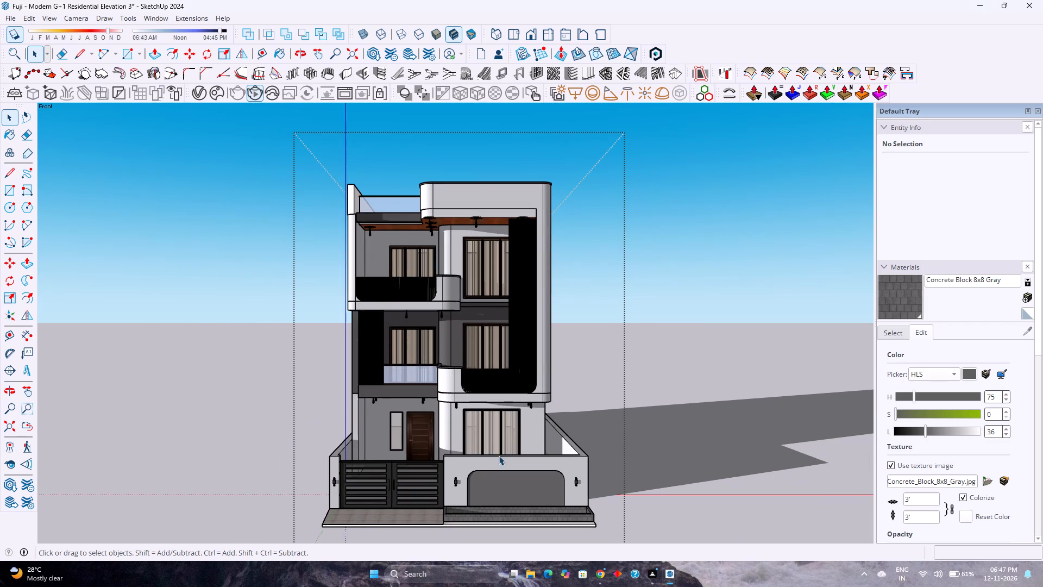
pyautogui.scroll(4, 481, 461)
pyautogui.scroll(-6, 481, 461)
pyautogui.scroll(3, 475, 434)
pyautogui.scroll(-3, 473, 427)
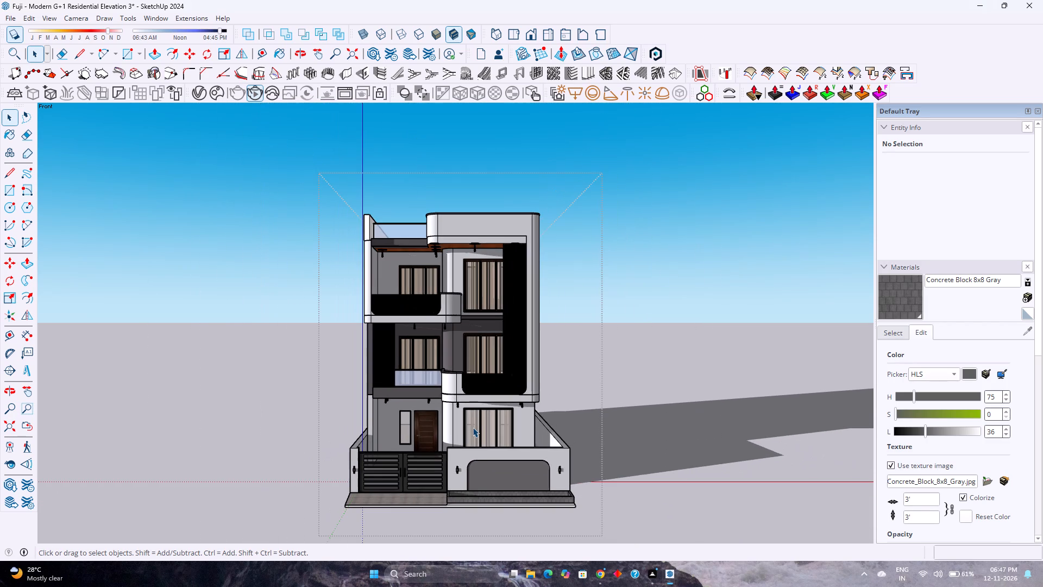
pyautogui.scroll(3, 473, 427)
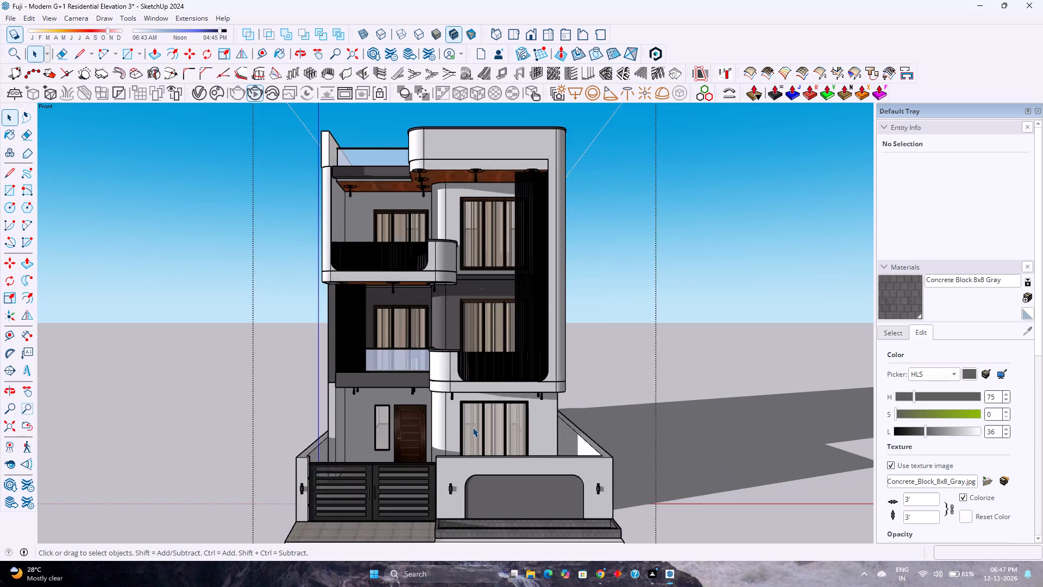
pyautogui.scroll(-4, 473, 427)
pyautogui.scroll(4, 473, 427)
pyautogui.scroll(-4, 473, 427)
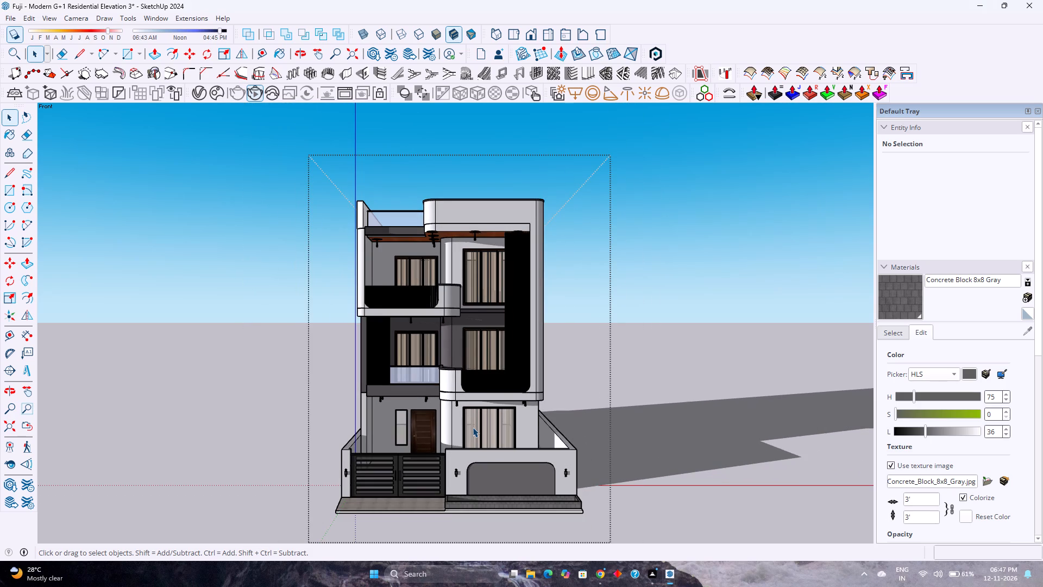
pyautogui.scroll(4, 473, 427)
pyautogui.scroll(-7, 473, 427)
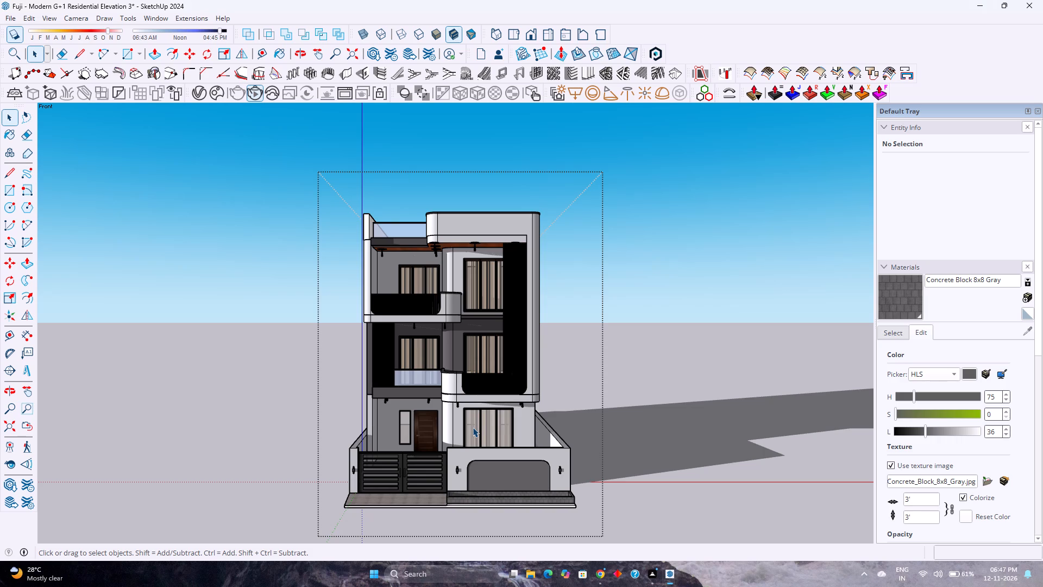
pyautogui.scroll(3, 473, 427)
pyautogui.scroll(-4, 473, 427)
pyautogui.scroll(3, 473, 427)
pyautogui.scroll(-3, 473, 427)
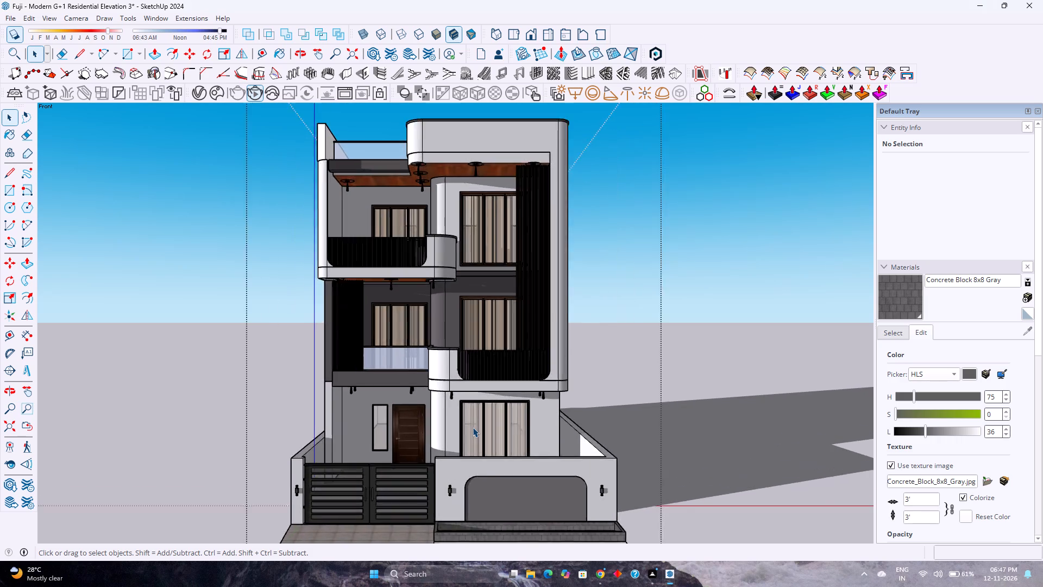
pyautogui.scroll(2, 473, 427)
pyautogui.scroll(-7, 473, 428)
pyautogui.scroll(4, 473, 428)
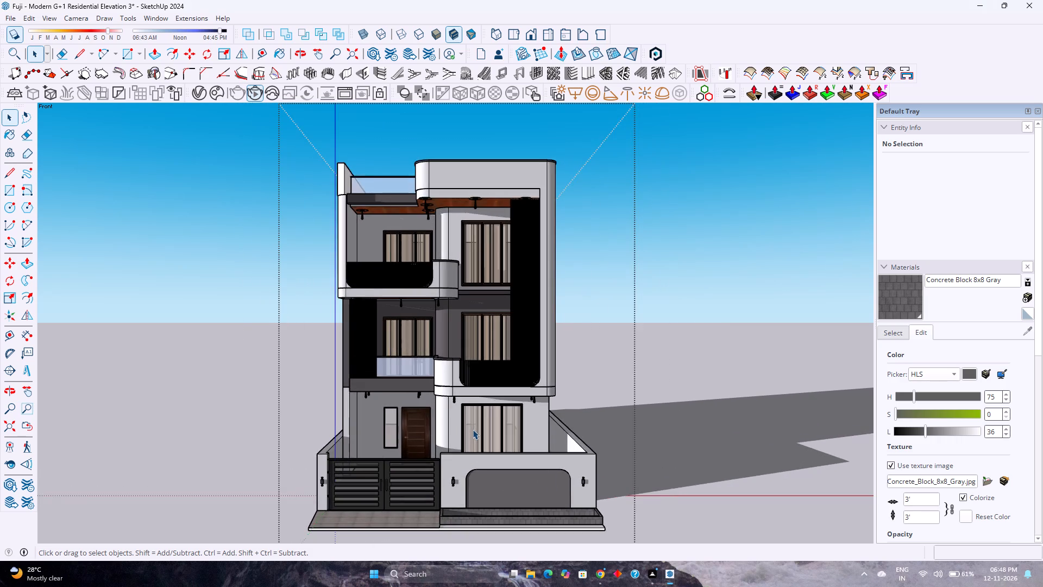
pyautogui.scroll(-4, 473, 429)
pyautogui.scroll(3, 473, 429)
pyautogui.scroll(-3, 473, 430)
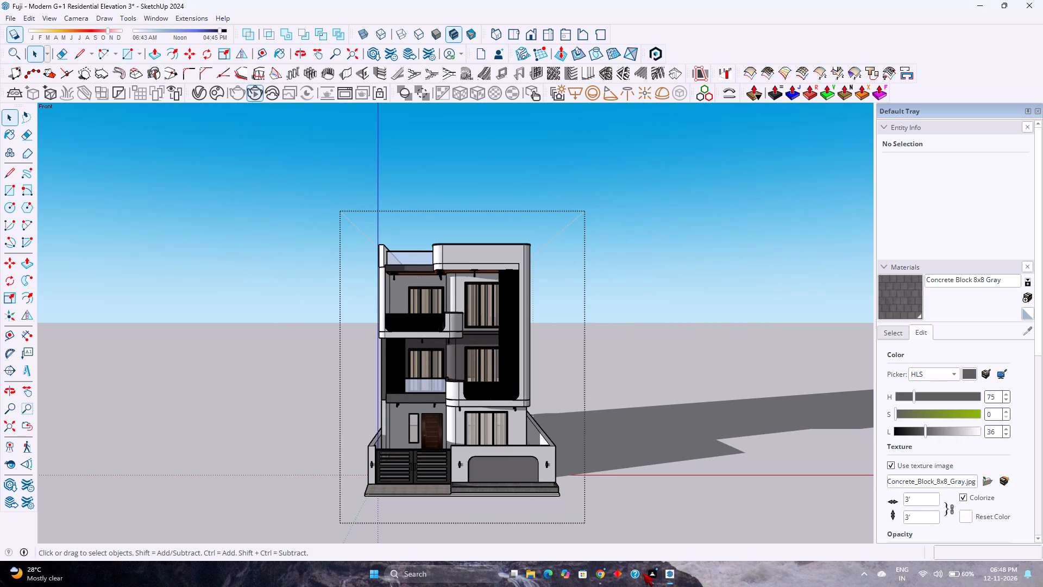
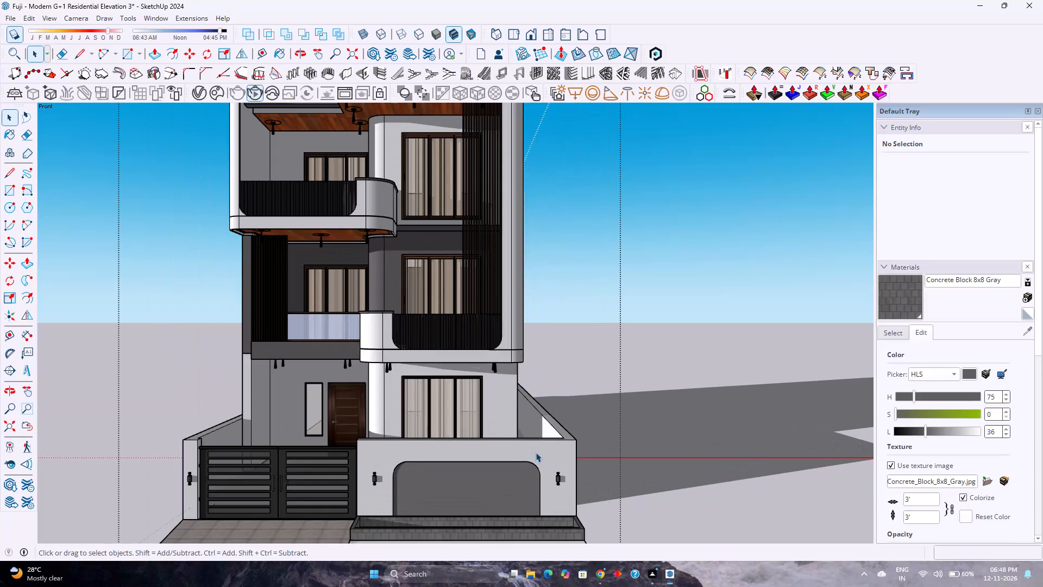
# Examine the front elevation near and far, focusing on the gate, boundary wall recess, wall lights and front steps.
pyautogui.doubleClick(536, 452)
pyautogui.scroll(4, 536, 452)
pyautogui.scroll(-4, 536, 452)
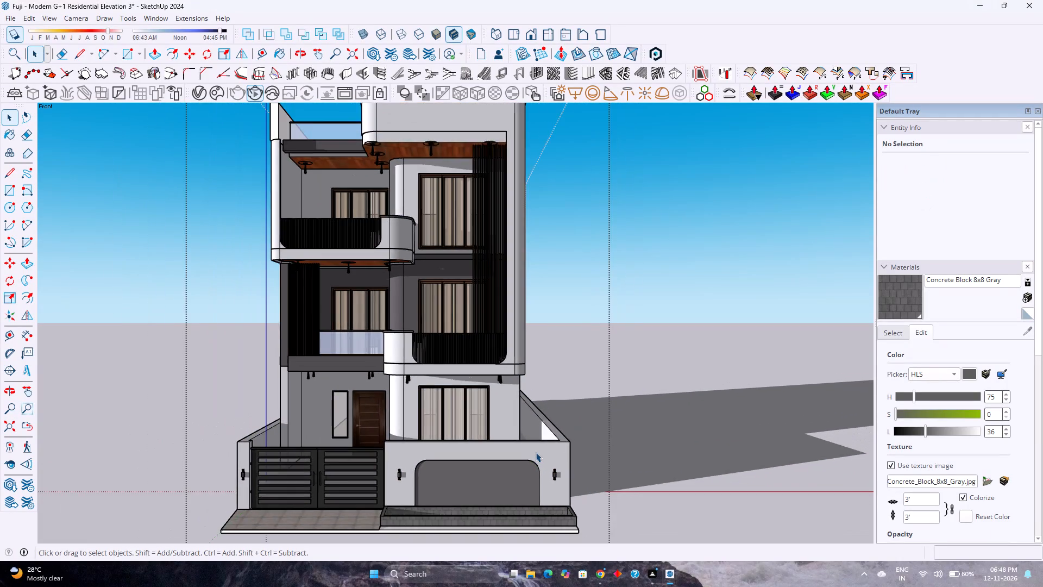
pyautogui.scroll(4, 536, 452)
pyautogui.scroll(-11, 529, 496)
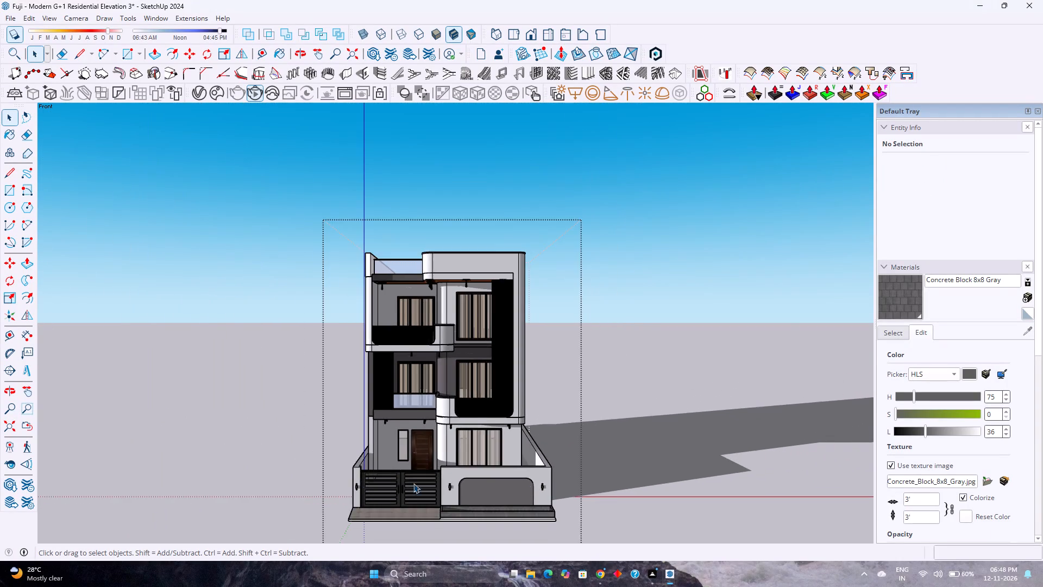
pyautogui.scroll(9, 360, 476)
pyautogui.scroll(-10, 369, 469)
pyautogui.scroll(5, 448, 479)
pyautogui.scroll(-3, 449, 484)
pyautogui.scroll(3, 453, 519)
pyautogui.scroll(-4, 453, 519)
pyautogui.scroll(4, 453, 519)
pyautogui.scroll(-4, 453, 519)
pyautogui.scroll(4, 453, 519)
pyautogui.scroll(-4, 453, 519)
pyautogui.scroll(3, 453, 519)
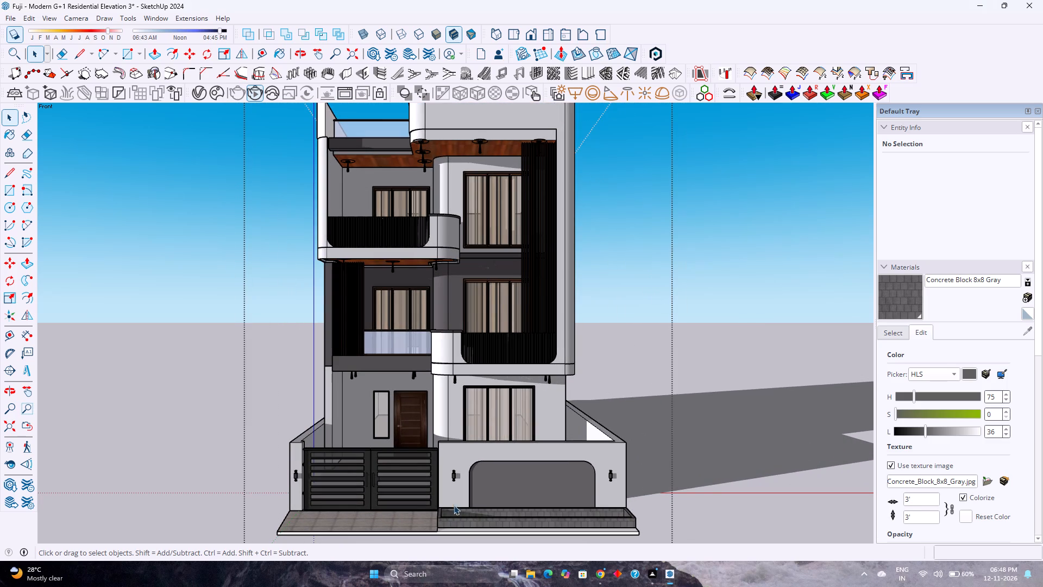
pyautogui.scroll(4, 455, 495)
pyautogui.scroll(-3, 455, 495)
pyautogui.scroll(4, 455, 495)
pyautogui.scroll(-4, 455, 495)
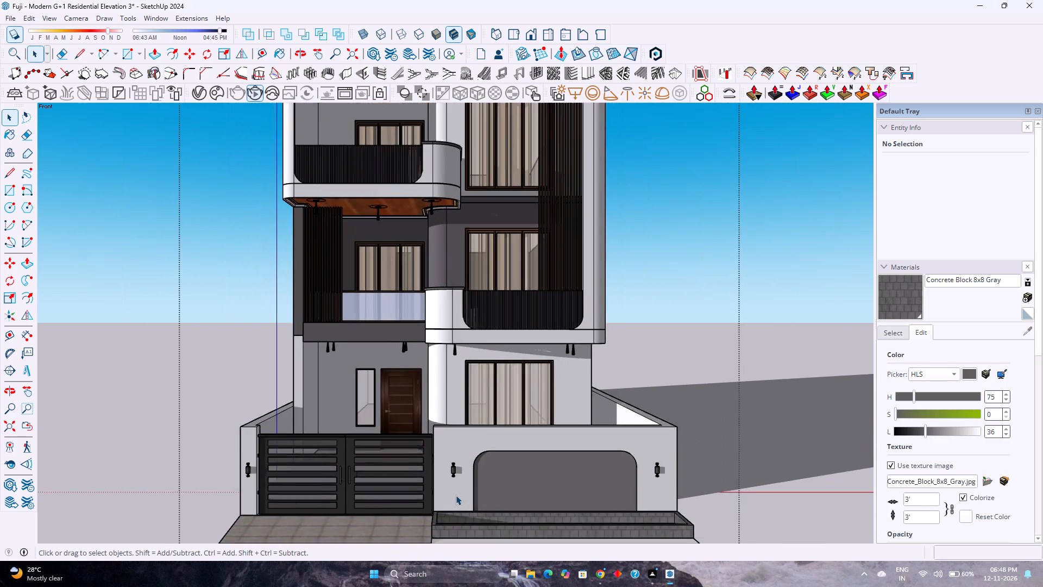
pyautogui.scroll(-3, 456, 496)
pyautogui.scroll(3, 456, 497)
pyautogui.scroll(-3, 456, 497)
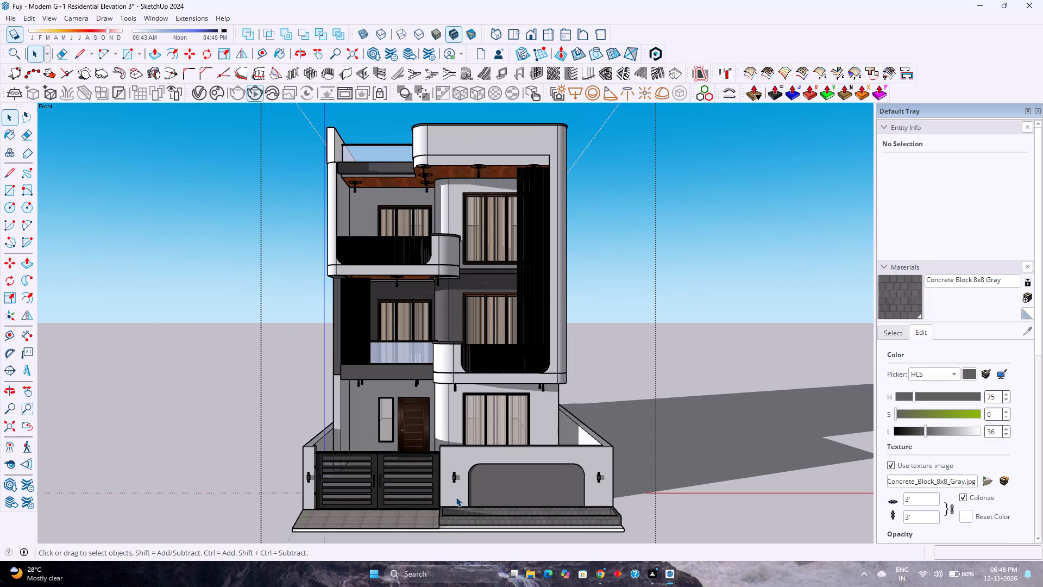
pyautogui.scroll(3, 456, 497)
pyautogui.scroll(-4, 456, 497)
pyautogui.scroll(4, 455, 497)
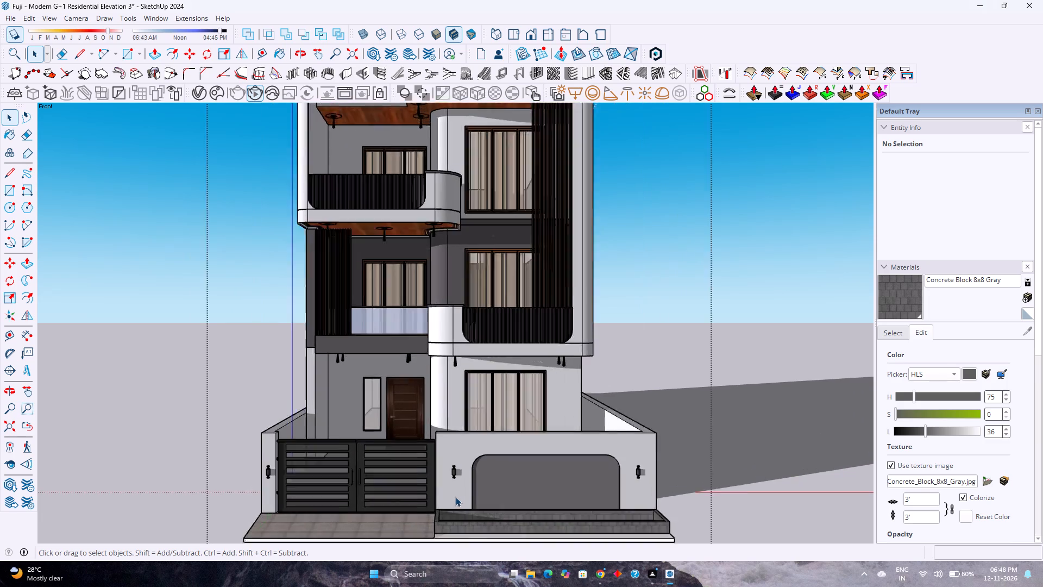
pyautogui.scroll(-8, 455, 497)
pyautogui.scroll(4, 455, 495)
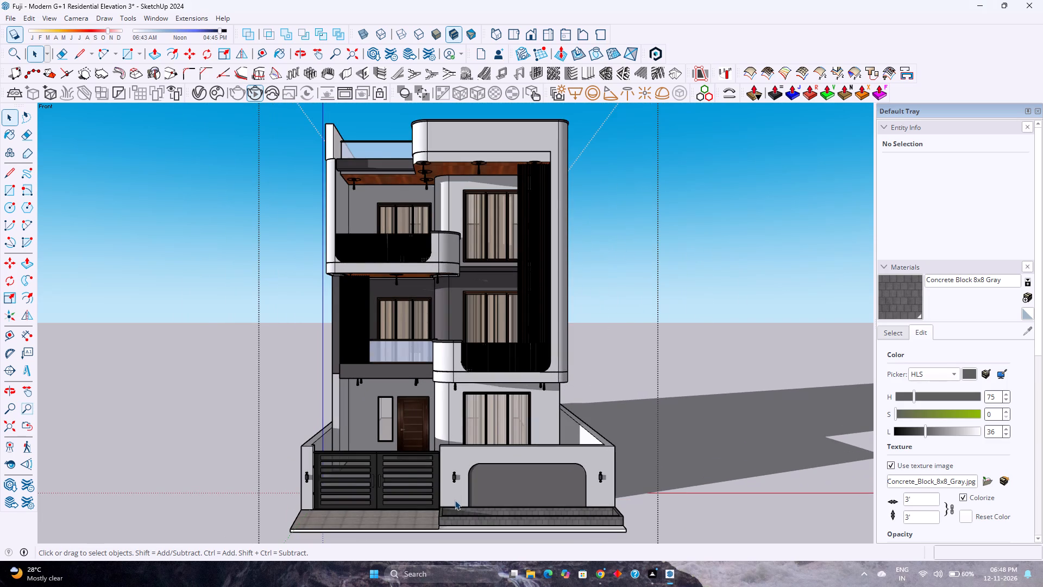
pyautogui.scroll(-2, 455, 506)
pyautogui.scroll(2, 455, 506)
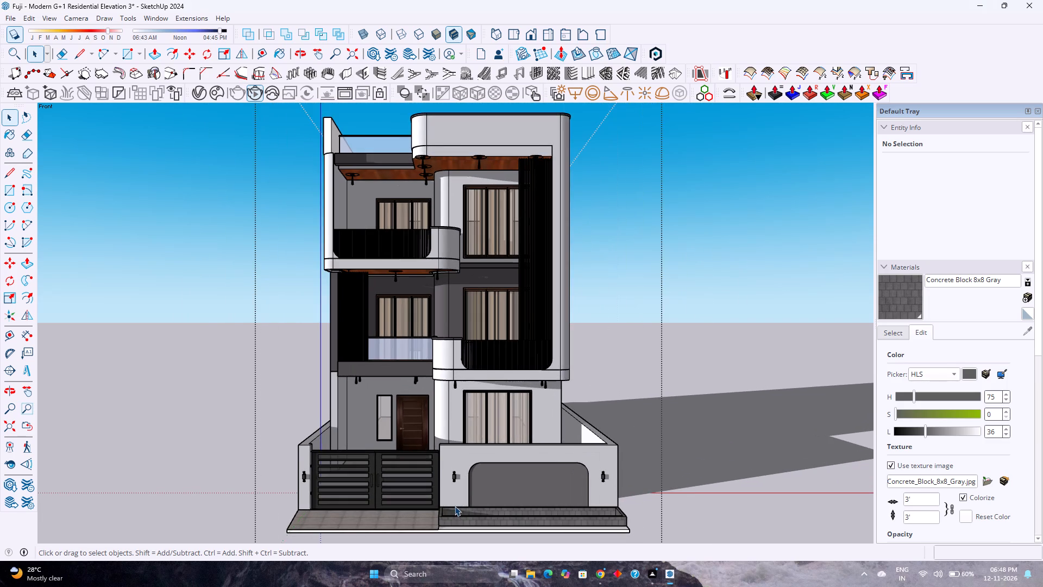
pyautogui.scroll(1, 455, 506)
pyautogui.scroll(-2, 455, 506)
pyautogui.scroll(2, 455, 506)
pyautogui.scroll(-3, 455, 506)
pyautogui.scroll(3, 455, 506)
pyautogui.scroll(-3, 455, 506)
pyautogui.scroll(2, 455, 506)
pyautogui.scroll(-2, 455, 506)
pyautogui.scroll(2, 455, 506)
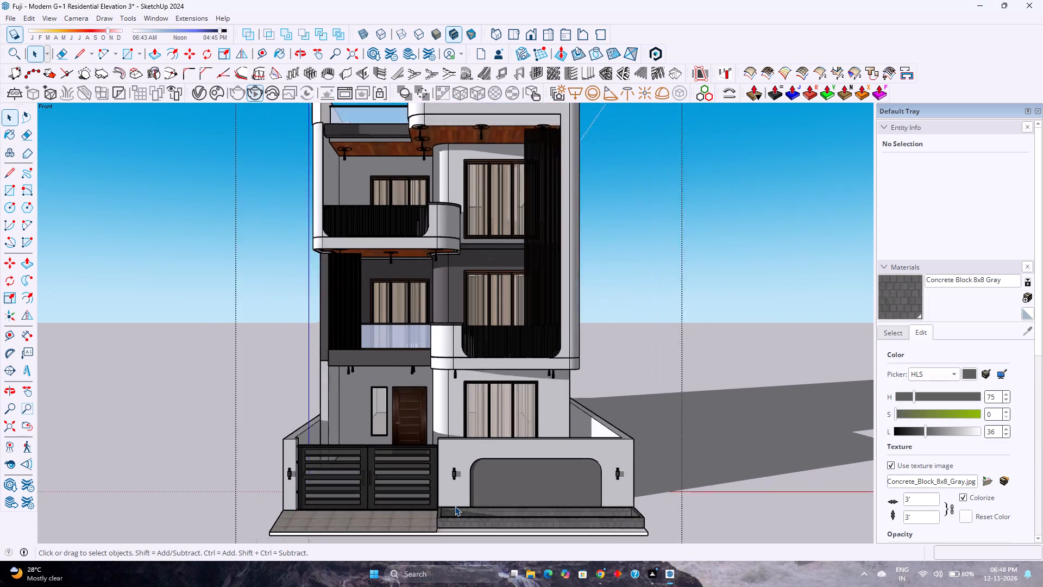
pyautogui.scroll(1, 455, 506)
pyautogui.scroll(-5, 455, 506)
pyautogui.scroll(4, 455, 506)
pyautogui.scroll(-2, 455, 506)
pyautogui.scroll(1, 455, 506)
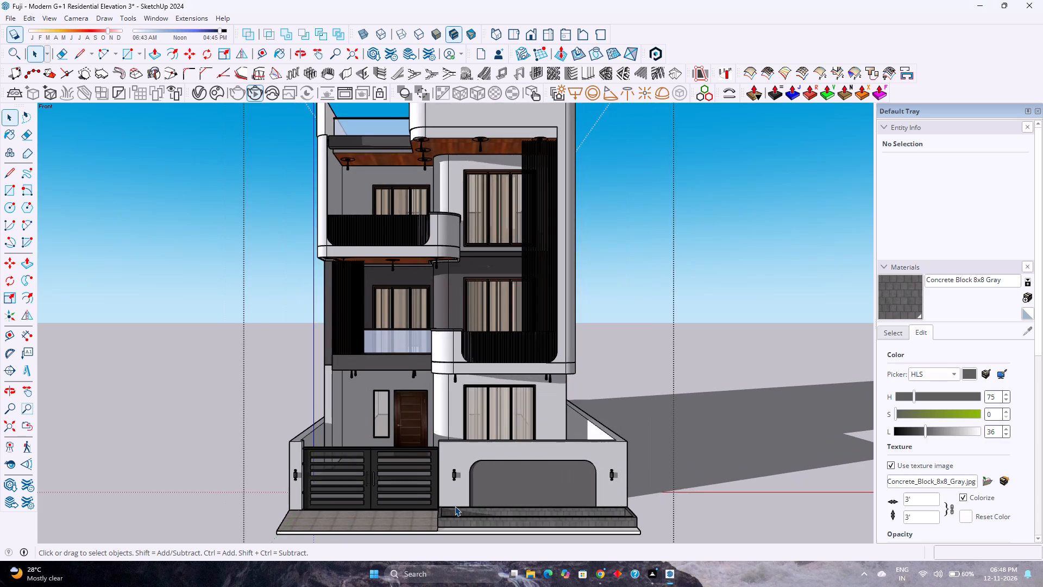
pyautogui.scroll(-1, 455, 506)
pyautogui.scroll(2, 455, 506)
pyautogui.scroll(-2, 455, 506)
pyautogui.scroll(3, 455, 506)
pyautogui.scroll(-3, 455, 506)
pyautogui.scroll(2, 455, 506)
pyautogui.scroll(-3, 455, 506)
pyautogui.scroll(3, 455, 506)
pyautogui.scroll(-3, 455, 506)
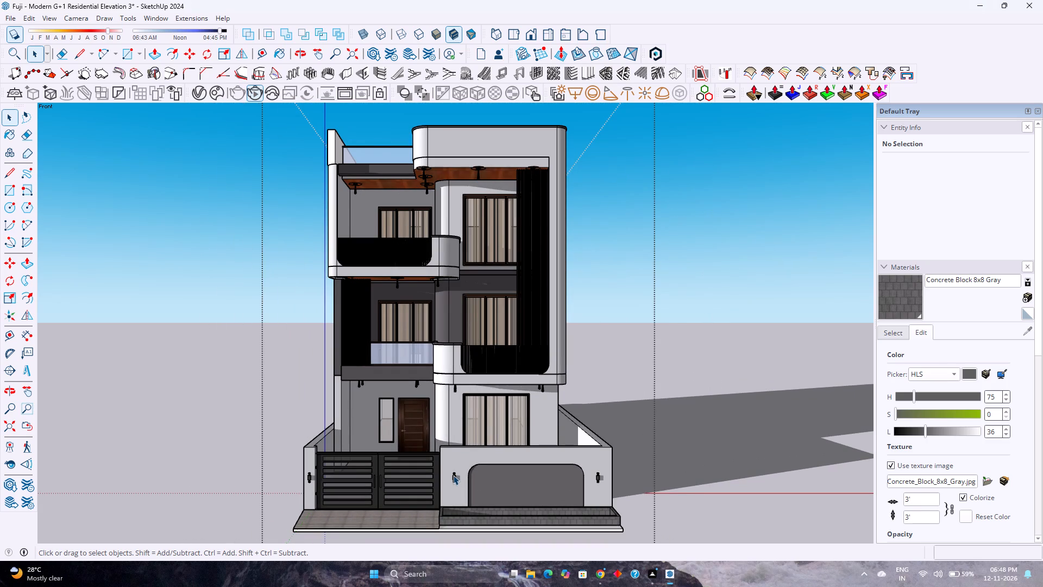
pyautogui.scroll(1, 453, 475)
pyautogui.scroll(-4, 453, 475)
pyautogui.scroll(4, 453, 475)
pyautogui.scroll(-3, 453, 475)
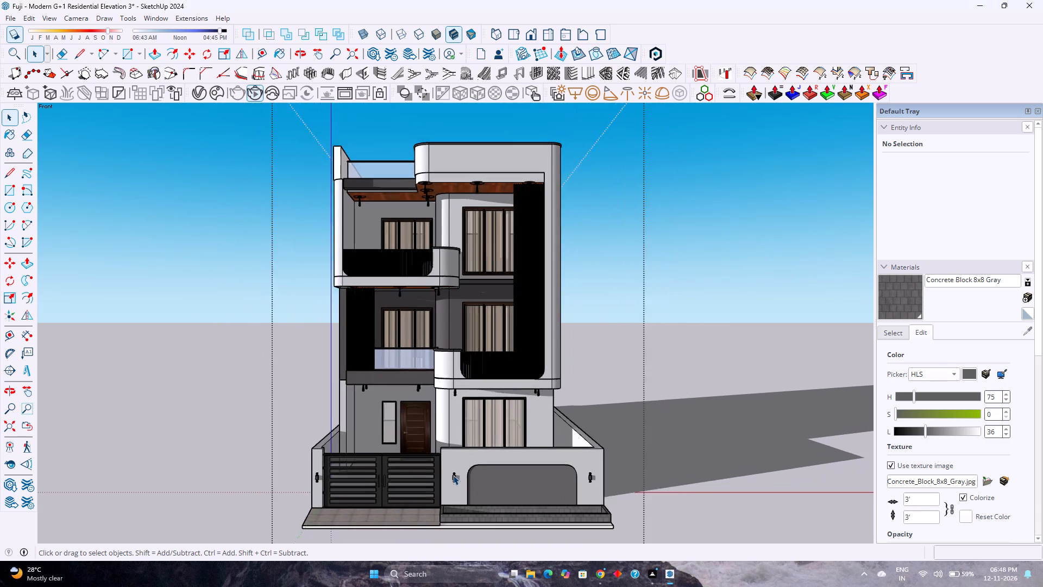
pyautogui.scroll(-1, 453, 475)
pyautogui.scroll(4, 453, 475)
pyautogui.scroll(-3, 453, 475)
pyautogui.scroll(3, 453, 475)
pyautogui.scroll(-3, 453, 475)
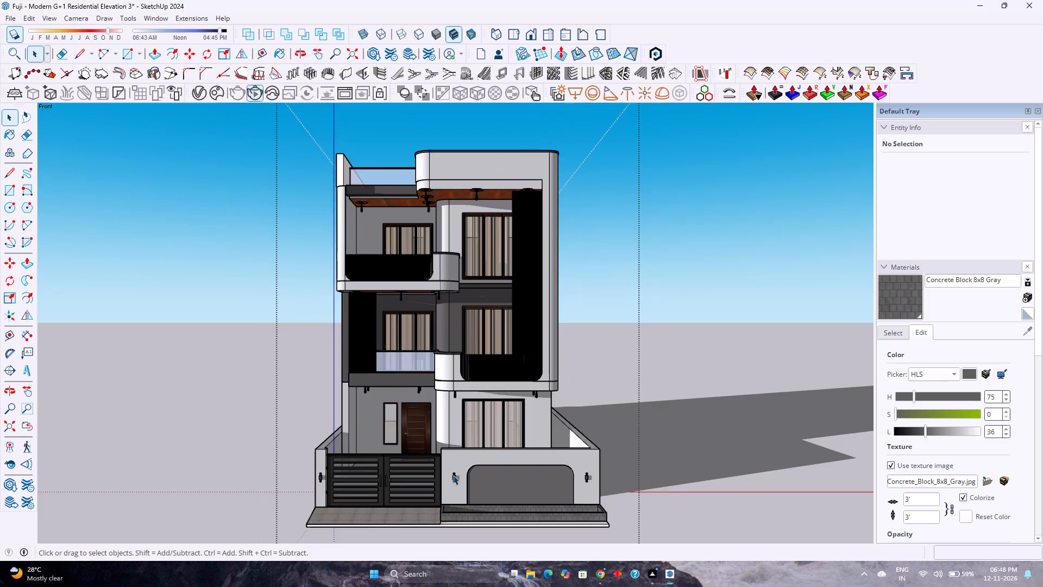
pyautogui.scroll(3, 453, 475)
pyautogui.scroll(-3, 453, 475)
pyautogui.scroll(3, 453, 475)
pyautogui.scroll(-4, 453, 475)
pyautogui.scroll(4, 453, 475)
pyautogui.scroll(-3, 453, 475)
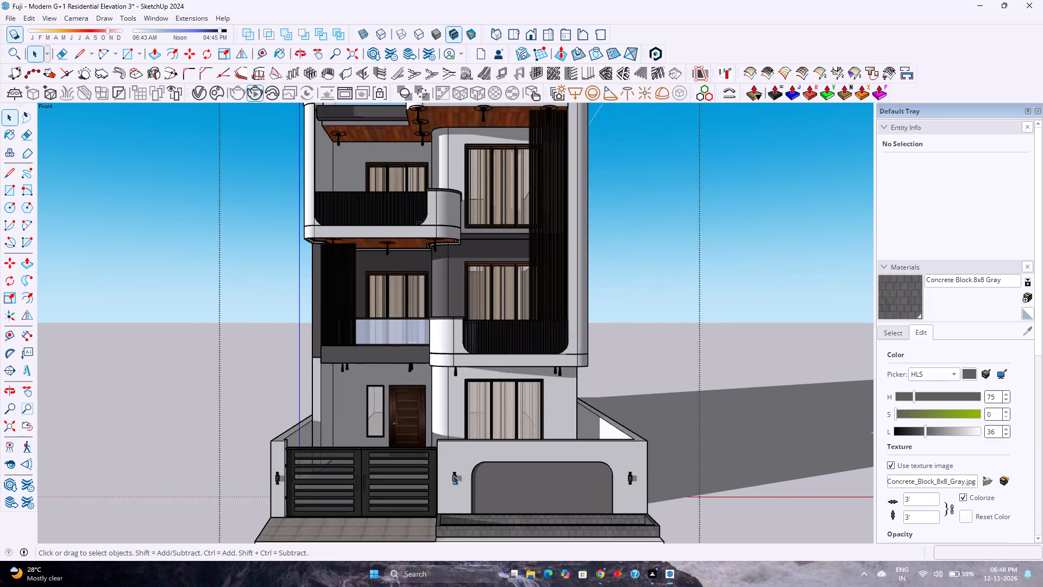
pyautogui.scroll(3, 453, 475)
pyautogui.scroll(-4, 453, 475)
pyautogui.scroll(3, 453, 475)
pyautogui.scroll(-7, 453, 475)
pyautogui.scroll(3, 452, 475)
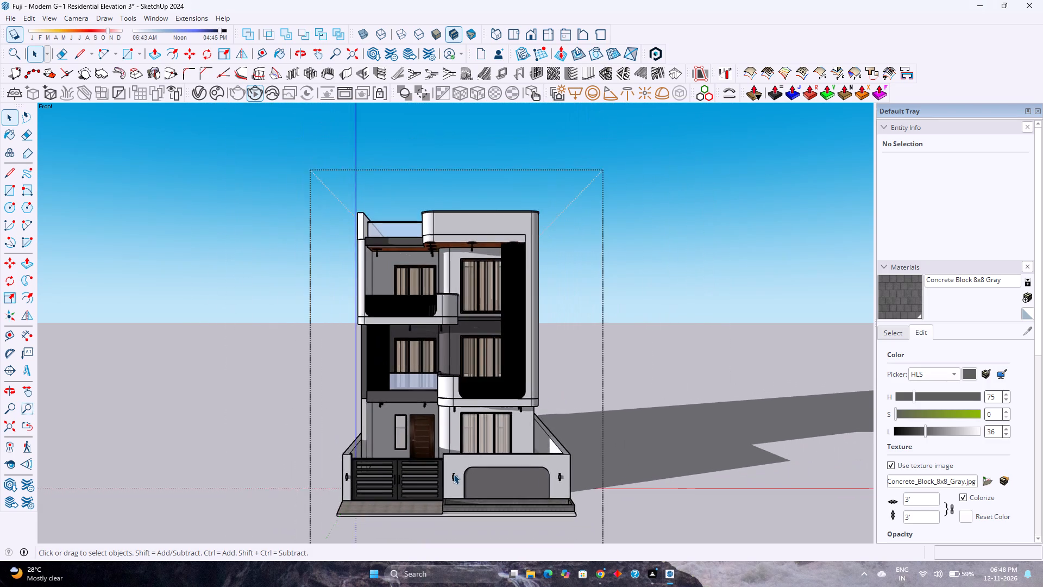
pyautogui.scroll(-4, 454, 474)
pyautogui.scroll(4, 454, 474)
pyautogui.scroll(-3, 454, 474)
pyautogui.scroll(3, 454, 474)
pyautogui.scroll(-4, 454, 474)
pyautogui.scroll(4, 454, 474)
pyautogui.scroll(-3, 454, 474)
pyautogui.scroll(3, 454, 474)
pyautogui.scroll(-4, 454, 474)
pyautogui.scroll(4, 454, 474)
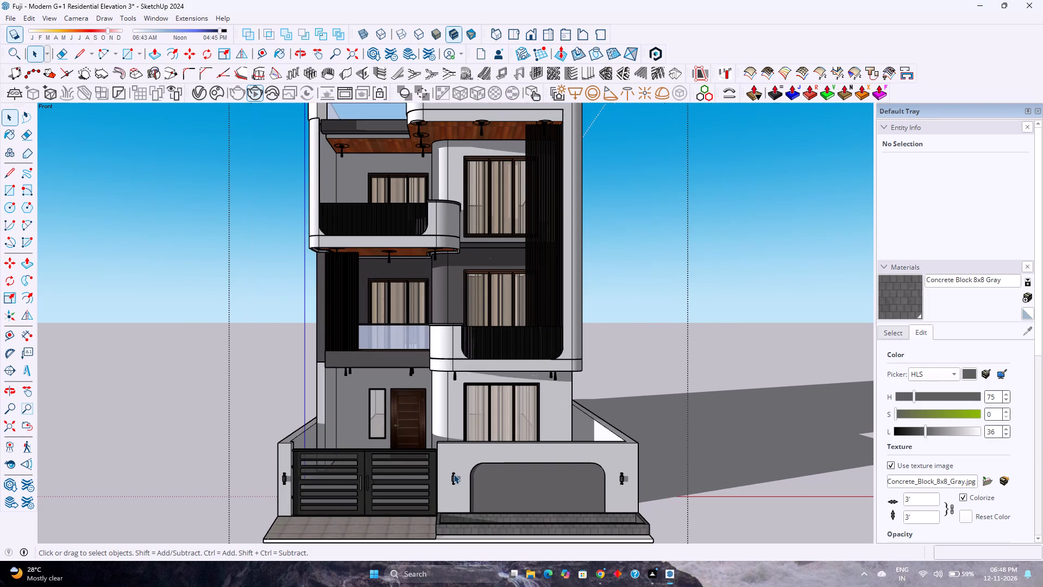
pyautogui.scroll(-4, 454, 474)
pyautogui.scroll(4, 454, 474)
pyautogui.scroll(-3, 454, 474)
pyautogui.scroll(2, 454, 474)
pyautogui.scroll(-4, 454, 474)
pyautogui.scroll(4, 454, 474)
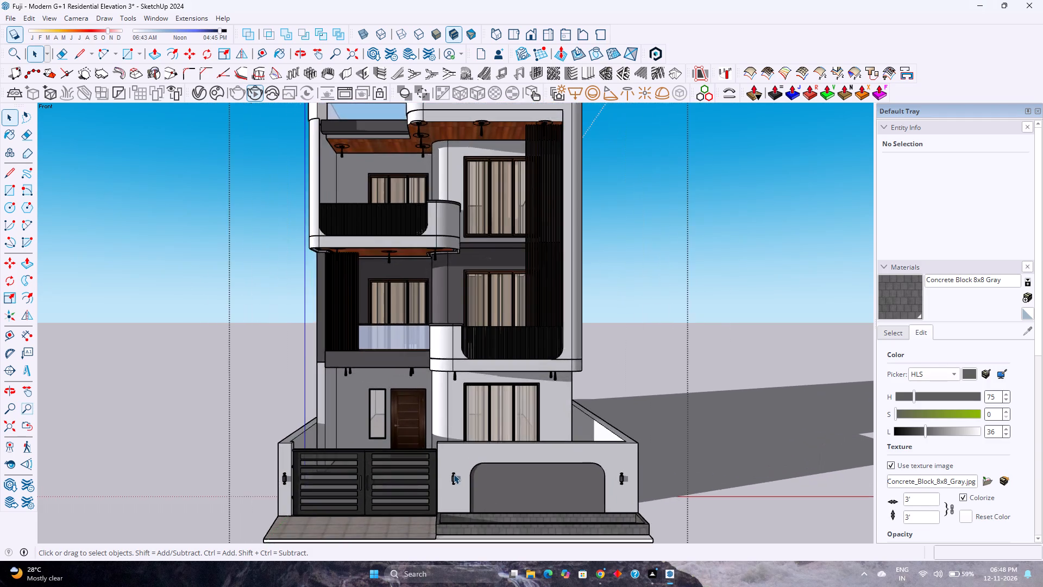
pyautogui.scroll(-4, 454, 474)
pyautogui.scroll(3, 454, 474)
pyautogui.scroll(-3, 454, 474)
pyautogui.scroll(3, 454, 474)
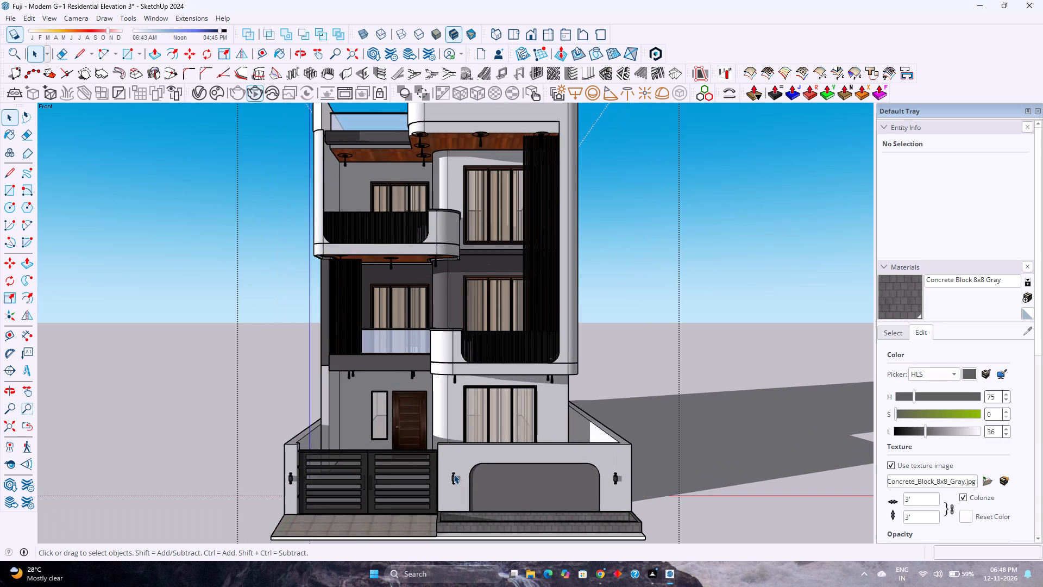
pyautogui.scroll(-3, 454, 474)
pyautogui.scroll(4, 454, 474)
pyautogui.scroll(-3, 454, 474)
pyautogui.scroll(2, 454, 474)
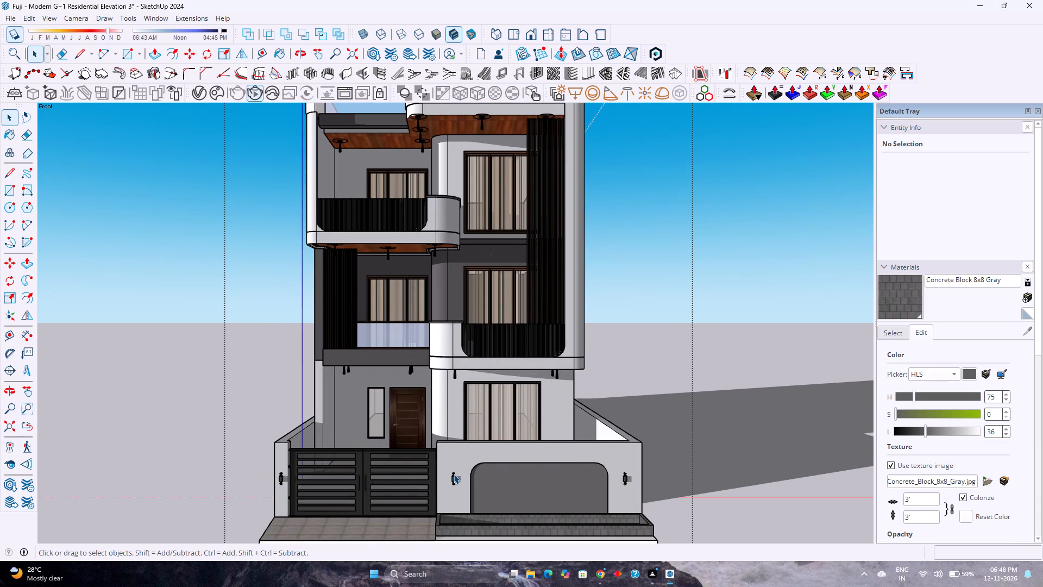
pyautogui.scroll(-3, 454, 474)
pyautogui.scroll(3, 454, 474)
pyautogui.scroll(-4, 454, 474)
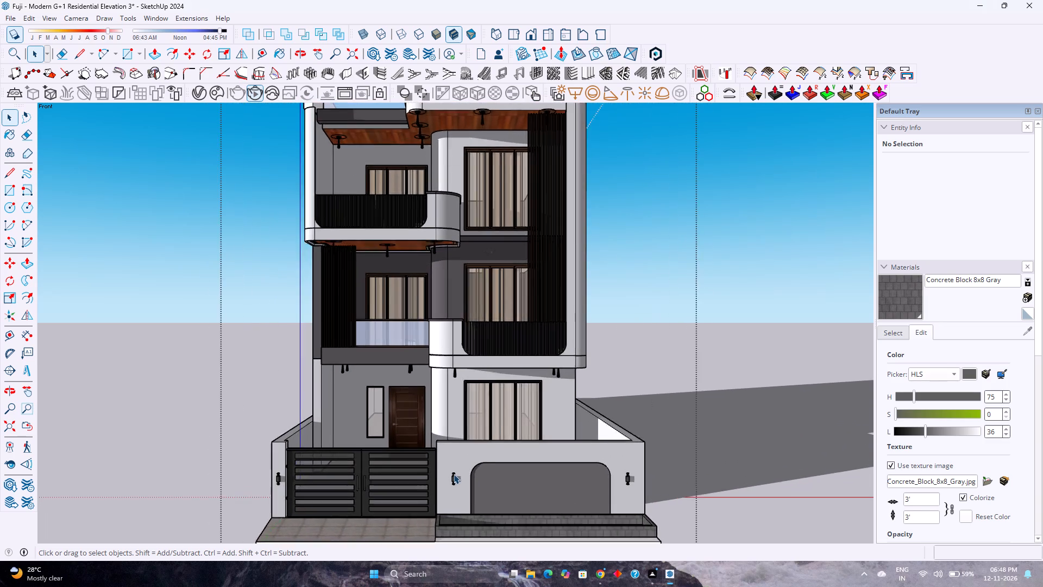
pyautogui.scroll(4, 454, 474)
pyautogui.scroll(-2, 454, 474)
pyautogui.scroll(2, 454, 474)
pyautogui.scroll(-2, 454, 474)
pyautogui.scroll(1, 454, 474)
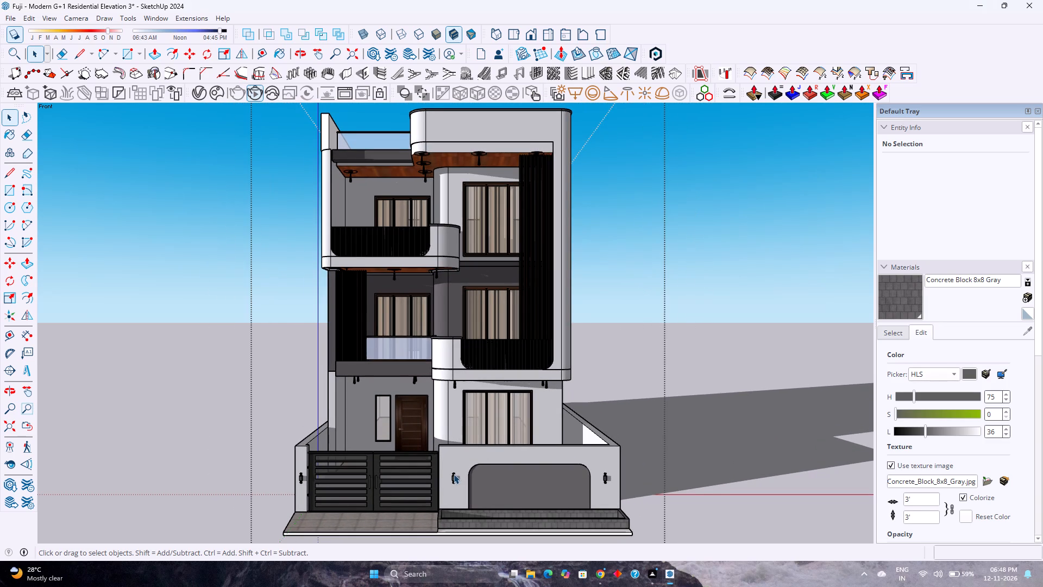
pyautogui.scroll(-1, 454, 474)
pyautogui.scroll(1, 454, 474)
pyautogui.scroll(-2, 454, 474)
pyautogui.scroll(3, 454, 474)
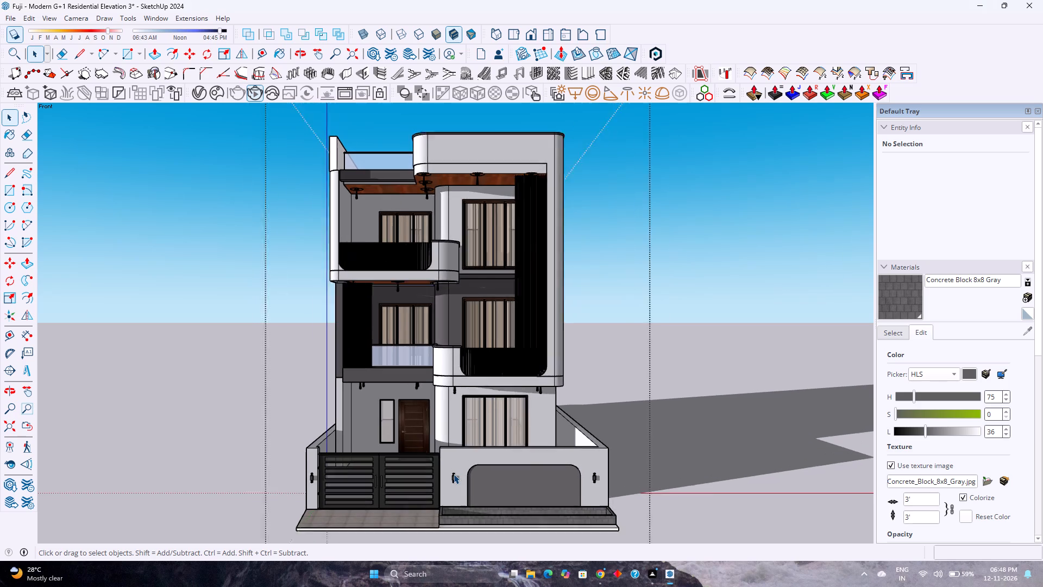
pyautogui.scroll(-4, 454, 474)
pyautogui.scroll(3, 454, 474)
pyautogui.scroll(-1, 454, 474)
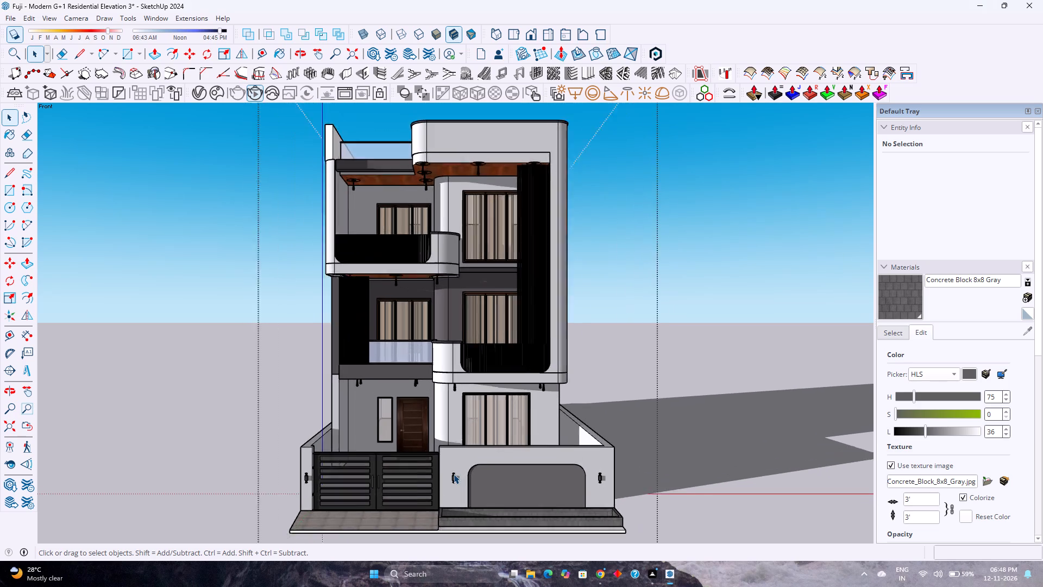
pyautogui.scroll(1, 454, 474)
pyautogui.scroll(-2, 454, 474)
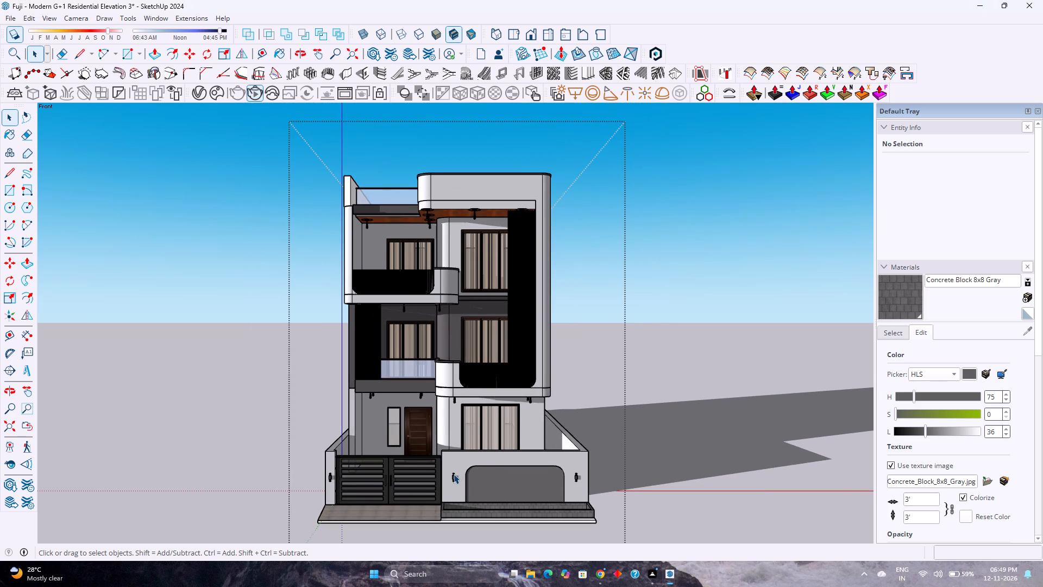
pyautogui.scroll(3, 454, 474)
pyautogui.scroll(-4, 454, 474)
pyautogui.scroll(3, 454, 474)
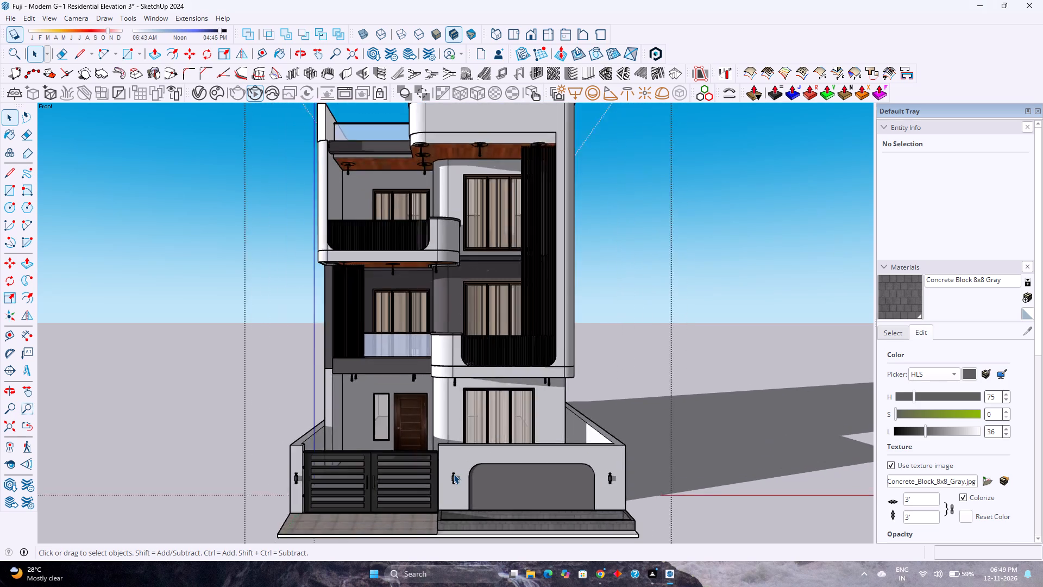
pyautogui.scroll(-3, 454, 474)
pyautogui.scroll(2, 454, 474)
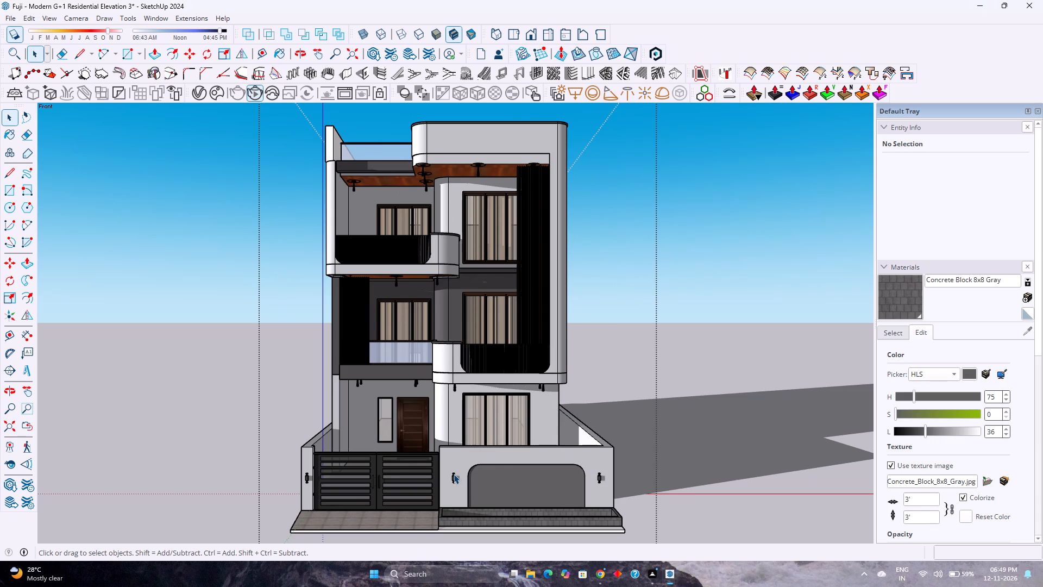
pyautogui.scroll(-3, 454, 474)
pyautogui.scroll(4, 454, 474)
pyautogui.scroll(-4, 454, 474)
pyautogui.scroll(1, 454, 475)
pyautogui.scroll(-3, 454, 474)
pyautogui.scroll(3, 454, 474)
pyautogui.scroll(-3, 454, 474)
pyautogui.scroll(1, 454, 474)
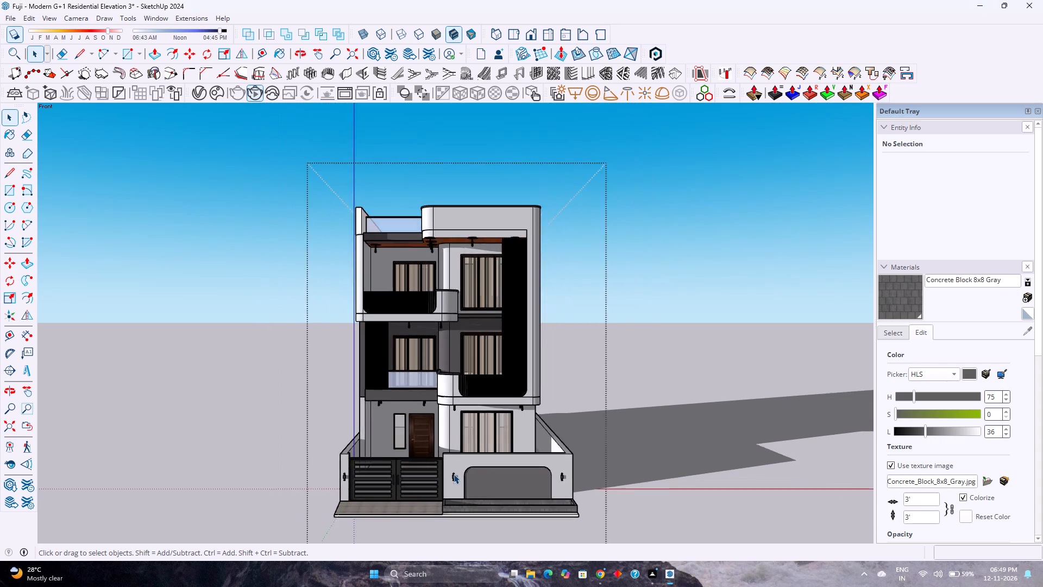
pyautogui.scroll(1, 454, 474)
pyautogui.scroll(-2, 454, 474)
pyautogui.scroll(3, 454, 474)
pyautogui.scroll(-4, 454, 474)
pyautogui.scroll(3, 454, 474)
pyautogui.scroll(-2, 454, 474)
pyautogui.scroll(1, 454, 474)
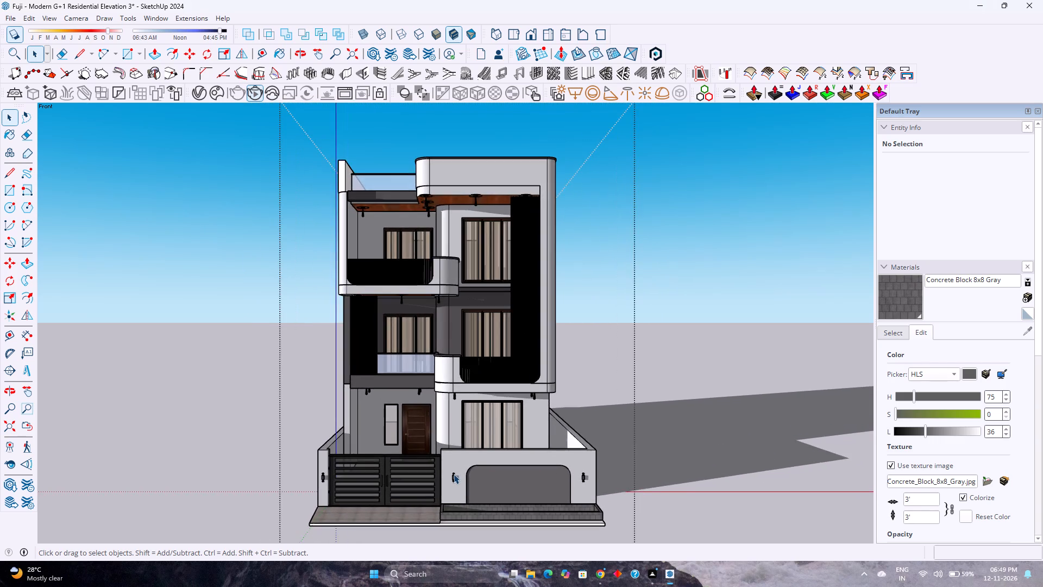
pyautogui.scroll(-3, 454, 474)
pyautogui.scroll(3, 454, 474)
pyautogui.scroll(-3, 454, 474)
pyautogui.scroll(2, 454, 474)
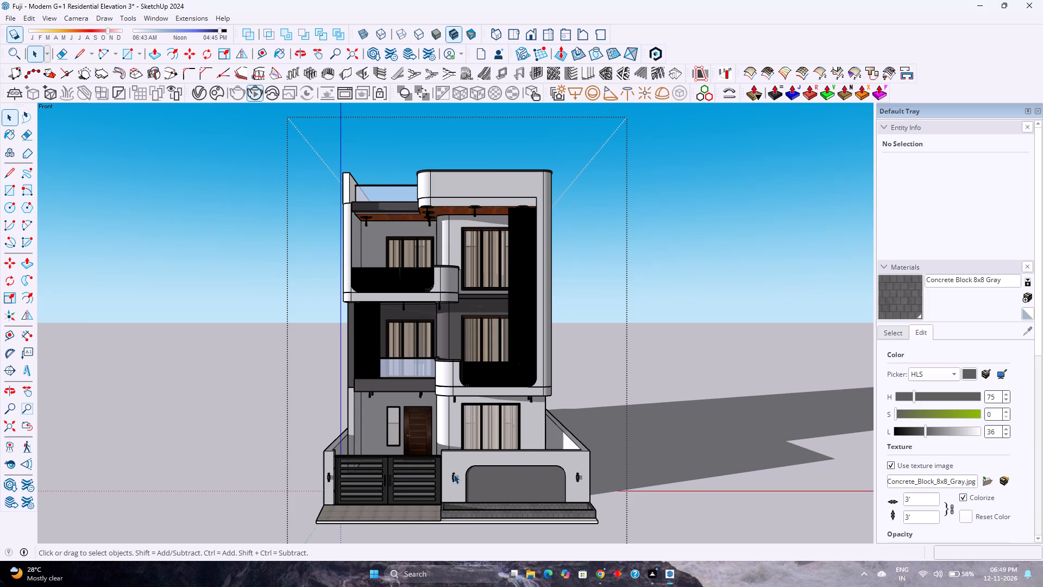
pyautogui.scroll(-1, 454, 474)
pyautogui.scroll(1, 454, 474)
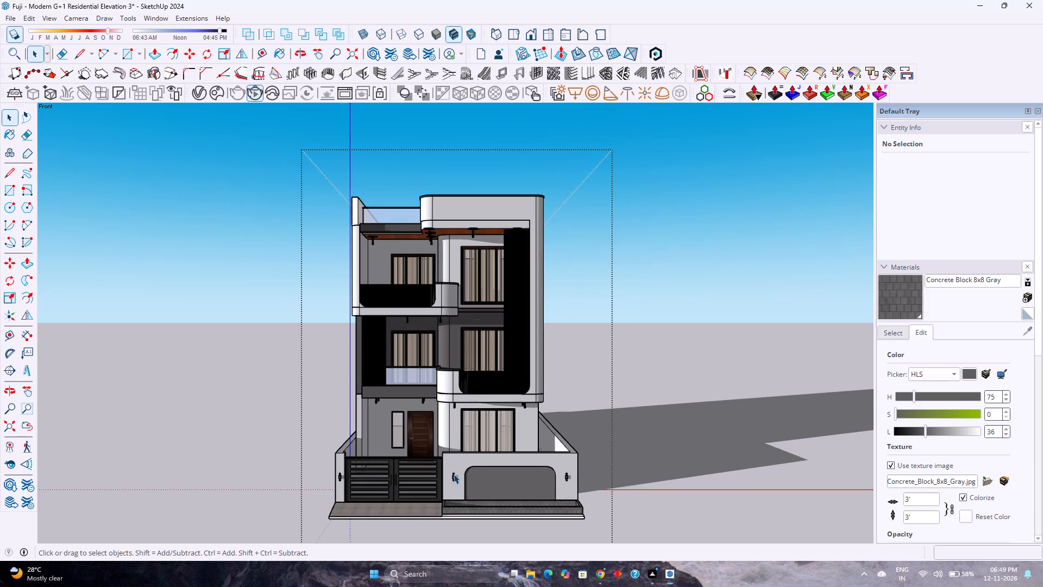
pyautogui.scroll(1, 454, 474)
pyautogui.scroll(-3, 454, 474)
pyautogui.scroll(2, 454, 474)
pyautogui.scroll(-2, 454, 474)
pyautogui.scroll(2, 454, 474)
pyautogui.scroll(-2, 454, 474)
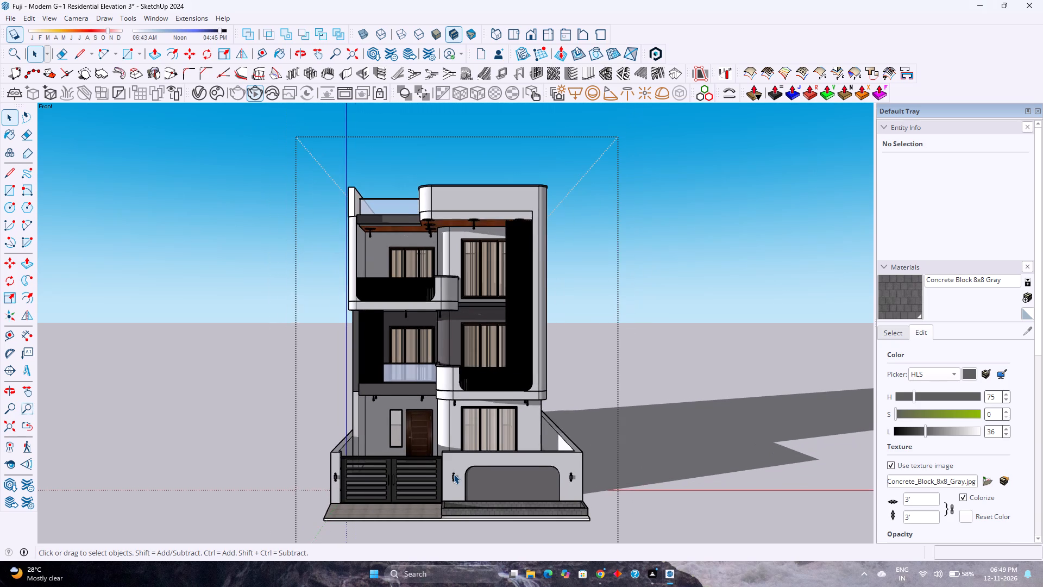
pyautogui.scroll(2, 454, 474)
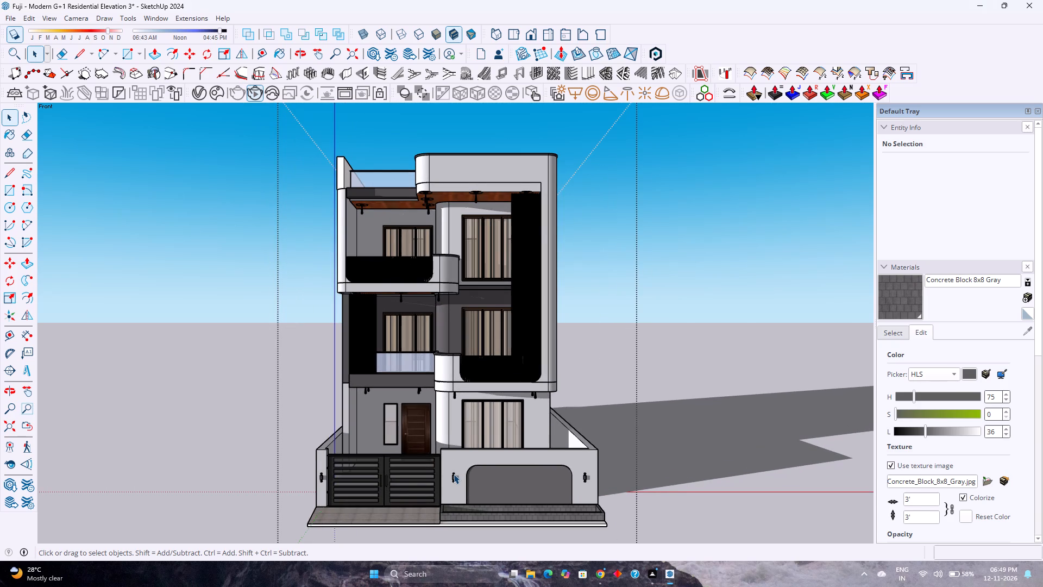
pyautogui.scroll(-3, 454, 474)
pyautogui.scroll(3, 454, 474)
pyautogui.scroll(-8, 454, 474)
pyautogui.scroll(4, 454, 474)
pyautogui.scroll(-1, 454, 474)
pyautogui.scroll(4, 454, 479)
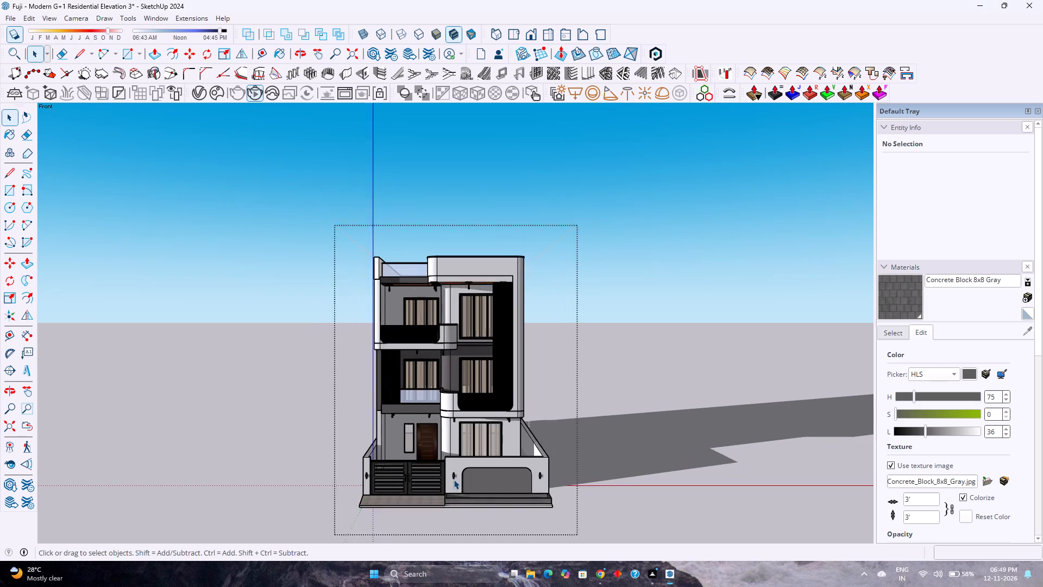
# Examine the front elevation near and far, comparing the gate and boundary wall recess with the balconies and louvres above.
pyautogui.scroll(3, 454, 479)
pyautogui.scroll(-3, 454, 479)
pyautogui.scroll(3, 454, 479)
pyautogui.scroll(-2, 454, 479)
pyautogui.scroll(3, 454, 479)
pyautogui.scroll(-3, 454, 479)
pyautogui.scroll(3, 454, 479)
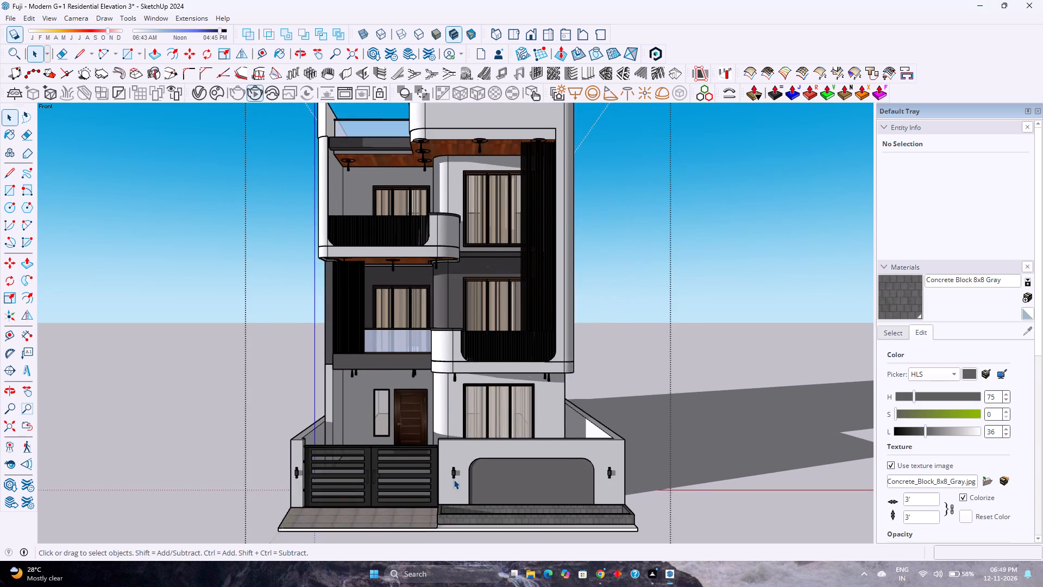
pyautogui.scroll(4, 454, 479)
pyautogui.scroll(-6, 454, 479)
pyautogui.scroll(2, 454, 479)
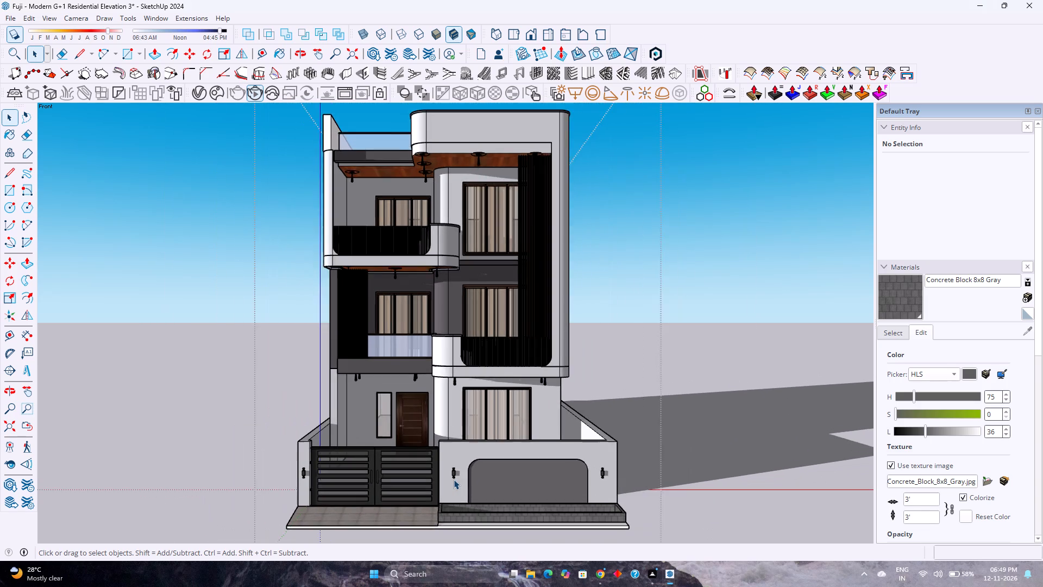
pyautogui.scroll(-4, 454, 479)
pyautogui.scroll(4, 454, 479)
pyautogui.scroll(-3, 454, 479)
pyautogui.scroll(3, 454, 479)
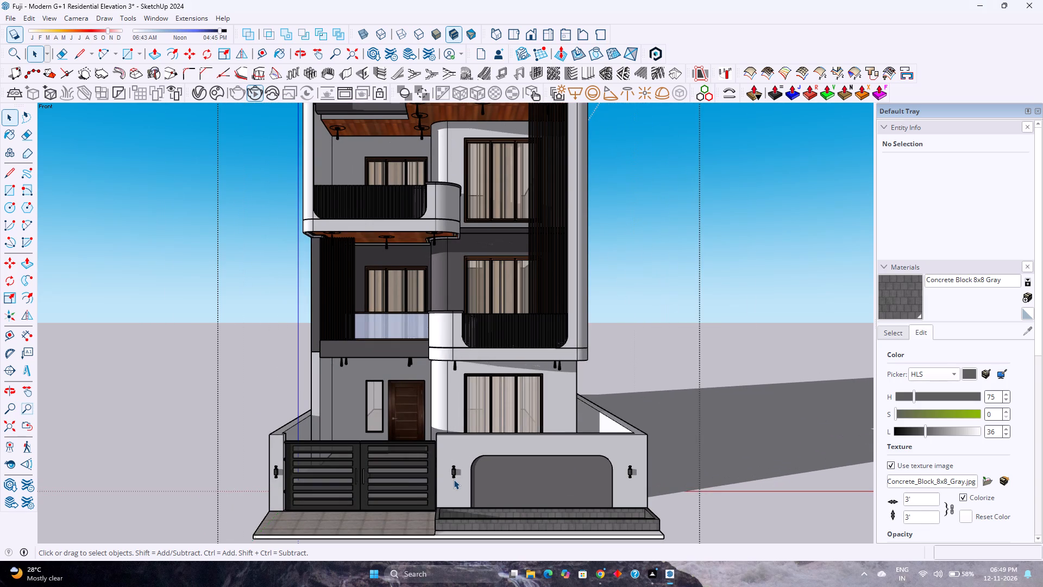
pyautogui.scroll(-3, 454, 479)
pyautogui.scroll(2, 454, 479)
pyautogui.scroll(-3, 454, 479)
pyautogui.scroll(2, 454, 479)
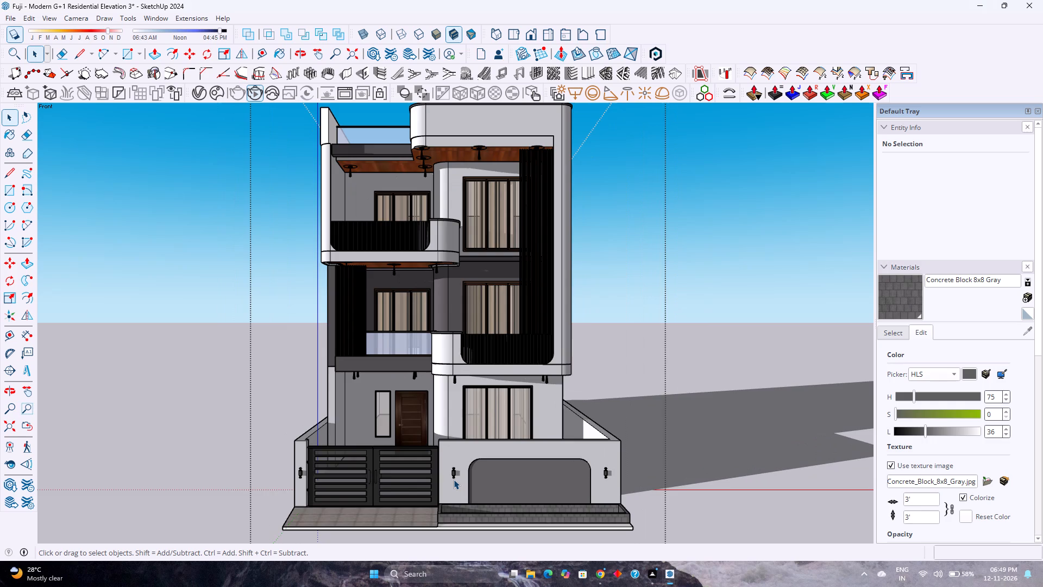
pyautogui.scroll(-2, 454, 479)
pyautogui.scroll(3, 454, 479)
pyautogui.scroll(-4, 454, 479)
pyautogui.scroll(3, 454, 479)
pyautogui.scroll(-3, 454, 479)
pyautogui.scroll(4, 454, 479)
pyautogui.scroll(-2, 454, 479)
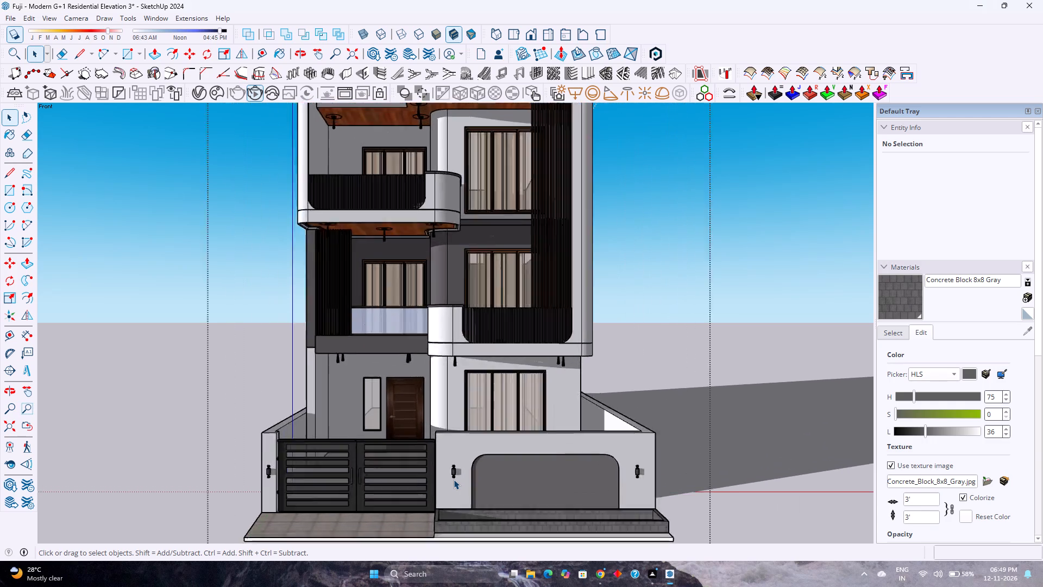
pyautogui.scroll(-2, 454, 479)
pyautogui.scroll(3, 454, 479)
pyautogui.scroll(-3, 454, 479)
pyautogui.scroll(3, 454, 479)
pyautogui.scroll(-3, 454, 479)
pyautogui.scroll(1, 454, 479)
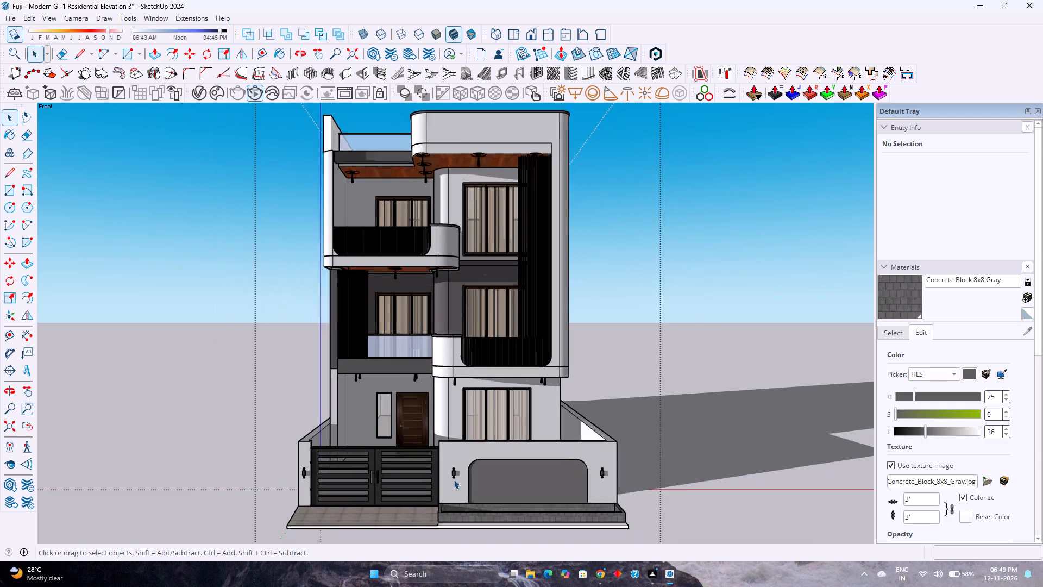
pyautogui.scroll(3, 454, 479)
pyautogui.scroll(-3, 454, 479)
pyautogui.scroll(2, 454, 479)
pyautogui.scroll(-1, 454, 479)
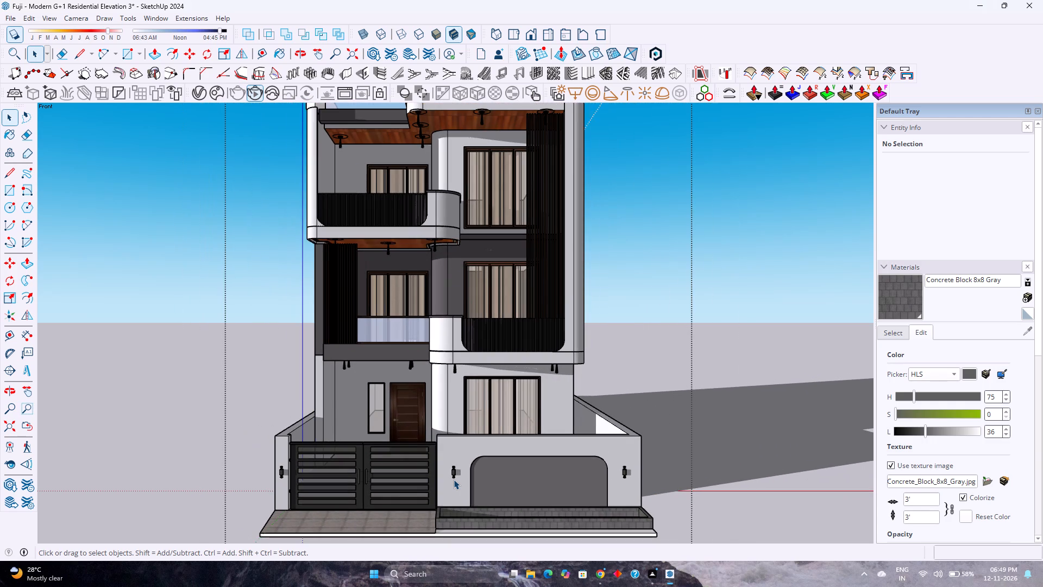
pyautogui.scroll(1, 454, 479)
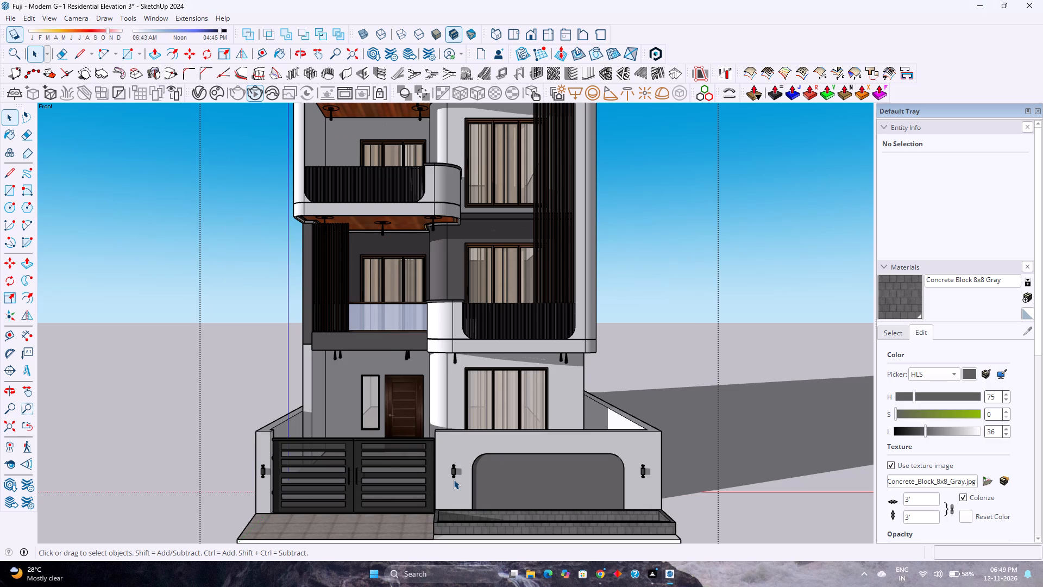
pyautogui.scroll(-4, 454, 479)
pyautogui.scroll(3, 454, 479)
pyautogui.scroll(-3, 454, 479)
pyautogui.scroll(3, 454, 479)
pyautogui.scroll(-3, 454, 479)
pyautogui.scroll(3, 454, 479)
pyautogui.scroll(-3, 454, 479)
pyautogui.scroll(2, 454, 479)
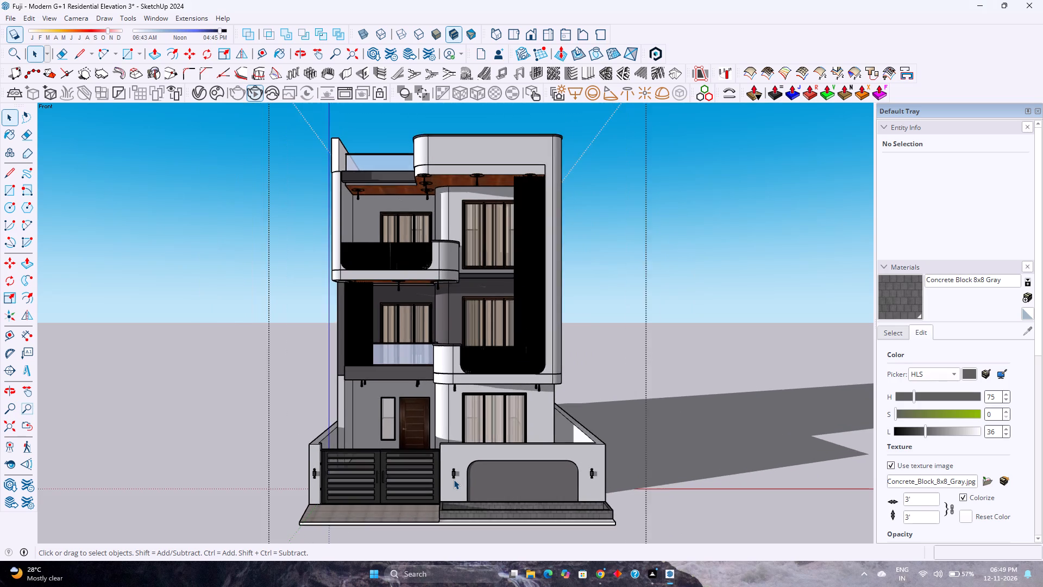
pyautogui.scroll(-2, 454, 479)
pyautogui.scroll(2, 454, 480)
pyautogui.scroll(-2, 454, 480)
pyautogui.scroll(2, 454, 480)
pyautogui.scroll(-7, 454, 480)
pyautogui.scroll(4, 454, 480)
pyautogui.scroll(-1, 454, 480)
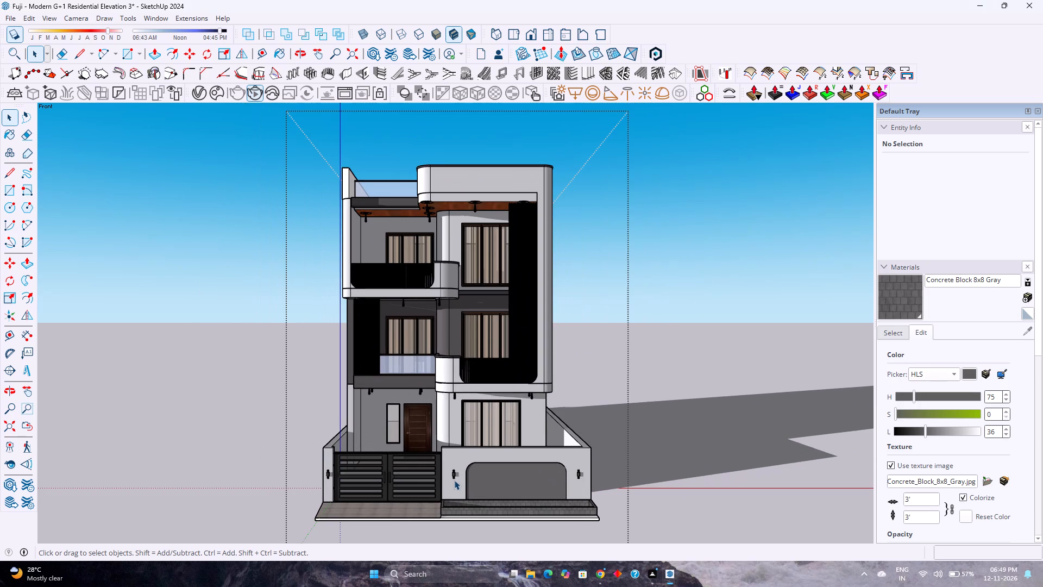
pyautogui.scroll(-3, 458, 470)
pyautogui.scroll(4, 458, 470)
pyautogui.scroll(-4, 457, 472)
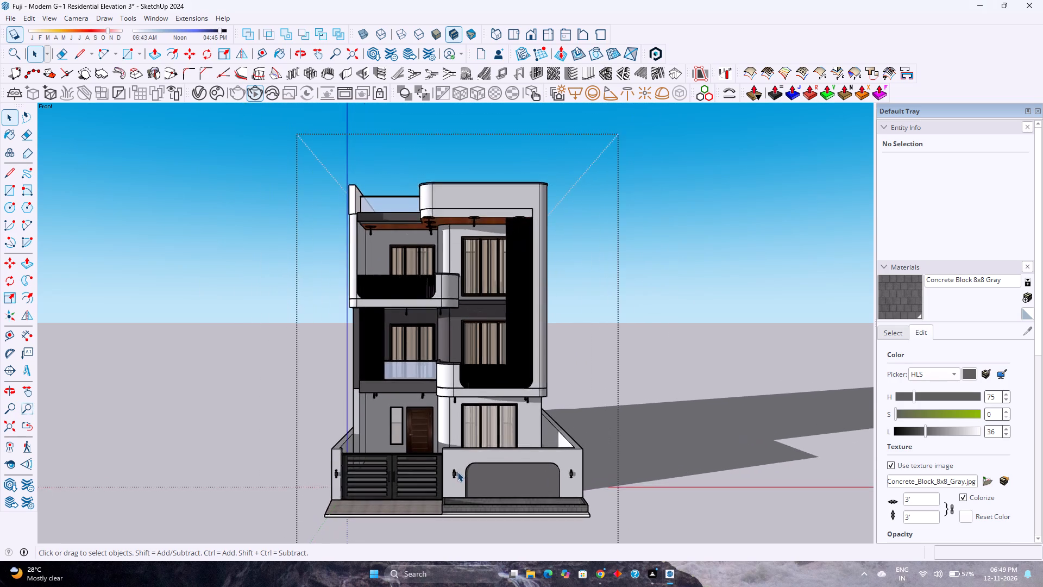
pyautogui.scroll(3, 457, 472)
pyautogui.scroll(-3, 457, 472)
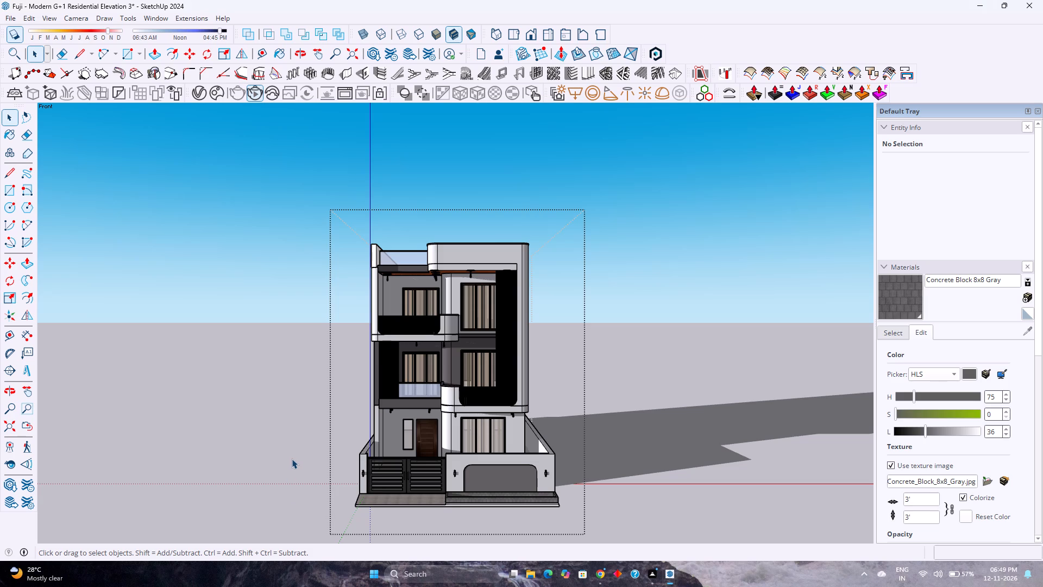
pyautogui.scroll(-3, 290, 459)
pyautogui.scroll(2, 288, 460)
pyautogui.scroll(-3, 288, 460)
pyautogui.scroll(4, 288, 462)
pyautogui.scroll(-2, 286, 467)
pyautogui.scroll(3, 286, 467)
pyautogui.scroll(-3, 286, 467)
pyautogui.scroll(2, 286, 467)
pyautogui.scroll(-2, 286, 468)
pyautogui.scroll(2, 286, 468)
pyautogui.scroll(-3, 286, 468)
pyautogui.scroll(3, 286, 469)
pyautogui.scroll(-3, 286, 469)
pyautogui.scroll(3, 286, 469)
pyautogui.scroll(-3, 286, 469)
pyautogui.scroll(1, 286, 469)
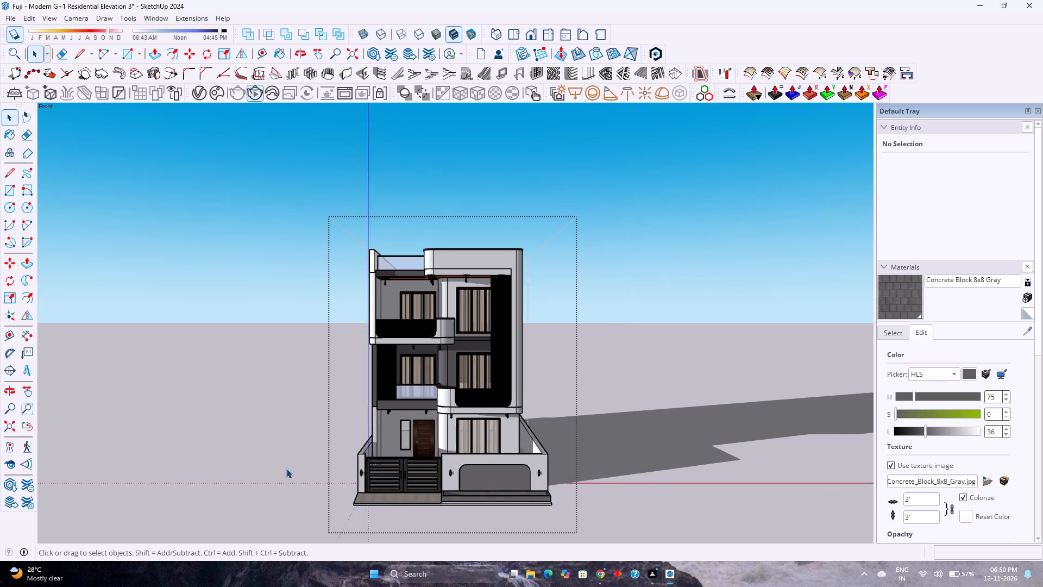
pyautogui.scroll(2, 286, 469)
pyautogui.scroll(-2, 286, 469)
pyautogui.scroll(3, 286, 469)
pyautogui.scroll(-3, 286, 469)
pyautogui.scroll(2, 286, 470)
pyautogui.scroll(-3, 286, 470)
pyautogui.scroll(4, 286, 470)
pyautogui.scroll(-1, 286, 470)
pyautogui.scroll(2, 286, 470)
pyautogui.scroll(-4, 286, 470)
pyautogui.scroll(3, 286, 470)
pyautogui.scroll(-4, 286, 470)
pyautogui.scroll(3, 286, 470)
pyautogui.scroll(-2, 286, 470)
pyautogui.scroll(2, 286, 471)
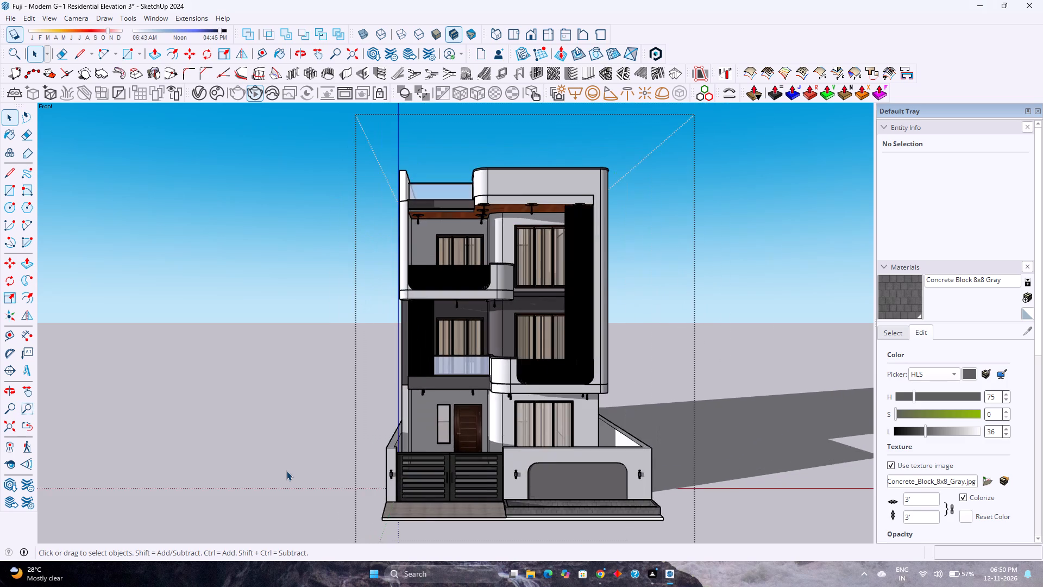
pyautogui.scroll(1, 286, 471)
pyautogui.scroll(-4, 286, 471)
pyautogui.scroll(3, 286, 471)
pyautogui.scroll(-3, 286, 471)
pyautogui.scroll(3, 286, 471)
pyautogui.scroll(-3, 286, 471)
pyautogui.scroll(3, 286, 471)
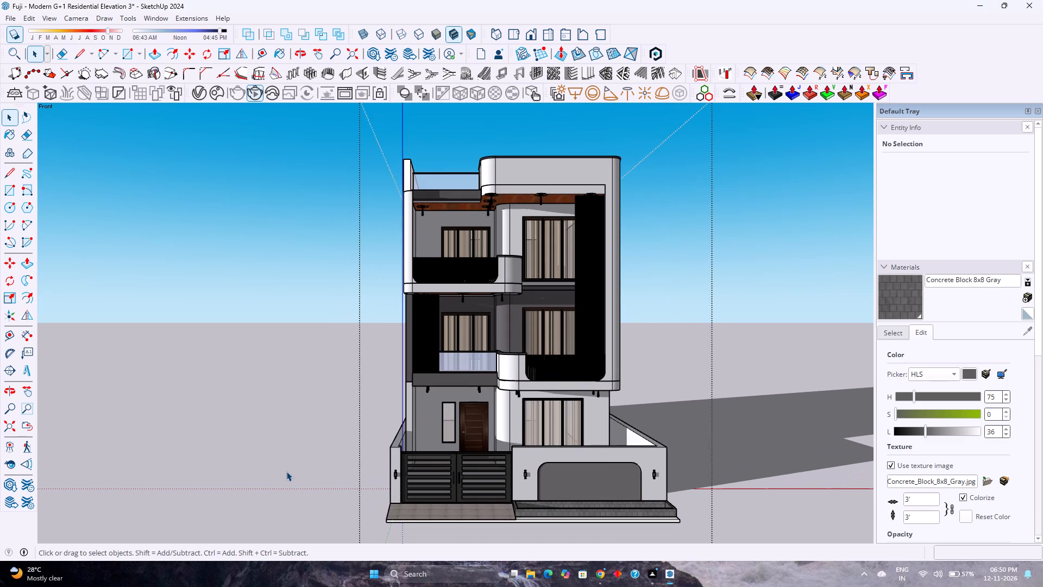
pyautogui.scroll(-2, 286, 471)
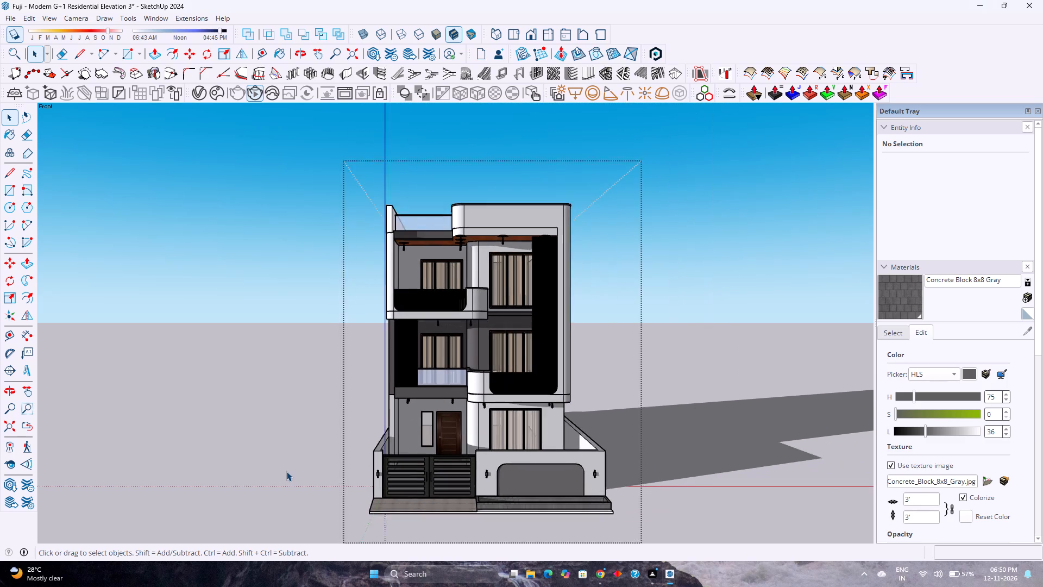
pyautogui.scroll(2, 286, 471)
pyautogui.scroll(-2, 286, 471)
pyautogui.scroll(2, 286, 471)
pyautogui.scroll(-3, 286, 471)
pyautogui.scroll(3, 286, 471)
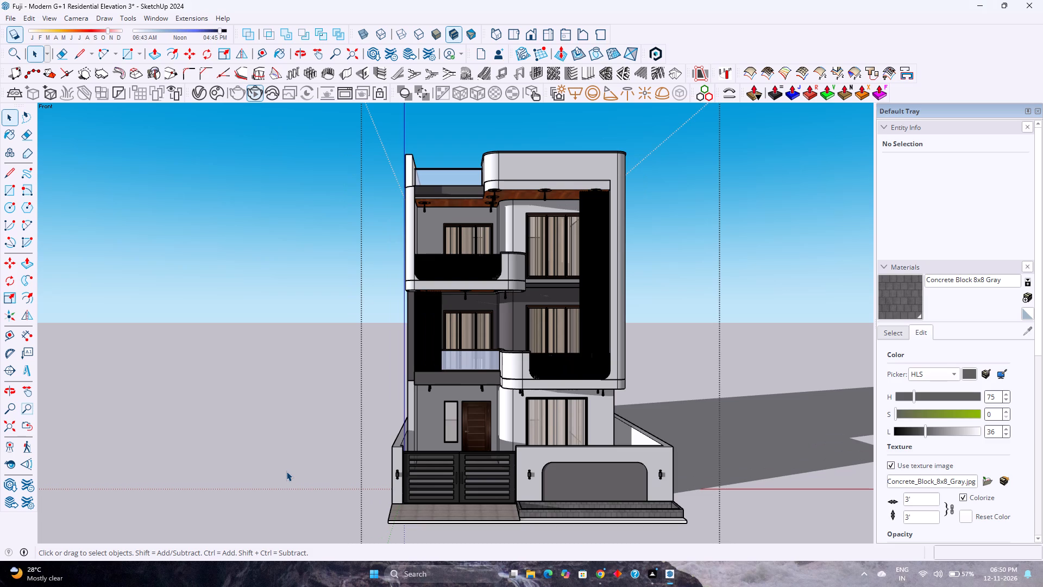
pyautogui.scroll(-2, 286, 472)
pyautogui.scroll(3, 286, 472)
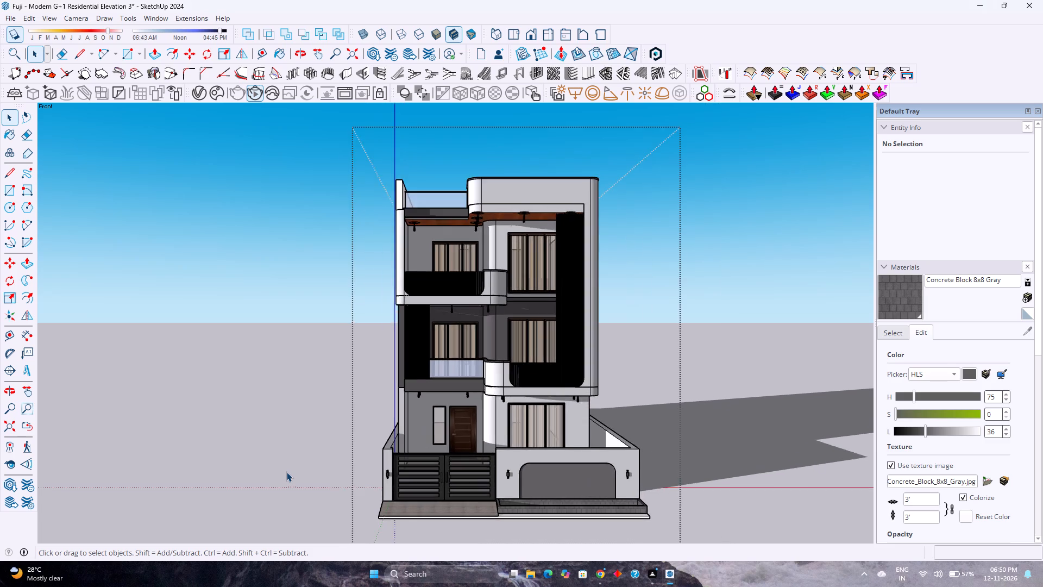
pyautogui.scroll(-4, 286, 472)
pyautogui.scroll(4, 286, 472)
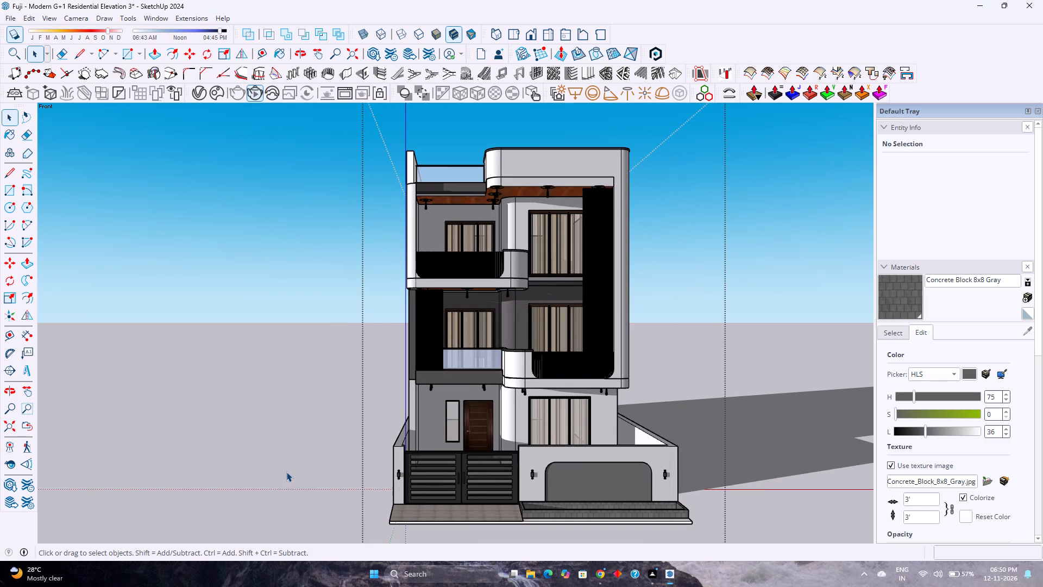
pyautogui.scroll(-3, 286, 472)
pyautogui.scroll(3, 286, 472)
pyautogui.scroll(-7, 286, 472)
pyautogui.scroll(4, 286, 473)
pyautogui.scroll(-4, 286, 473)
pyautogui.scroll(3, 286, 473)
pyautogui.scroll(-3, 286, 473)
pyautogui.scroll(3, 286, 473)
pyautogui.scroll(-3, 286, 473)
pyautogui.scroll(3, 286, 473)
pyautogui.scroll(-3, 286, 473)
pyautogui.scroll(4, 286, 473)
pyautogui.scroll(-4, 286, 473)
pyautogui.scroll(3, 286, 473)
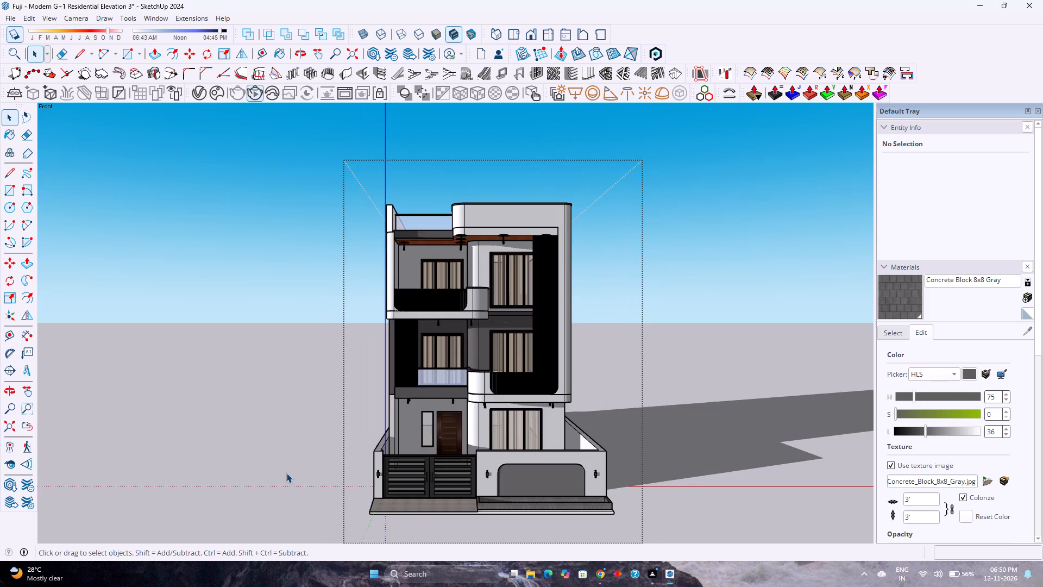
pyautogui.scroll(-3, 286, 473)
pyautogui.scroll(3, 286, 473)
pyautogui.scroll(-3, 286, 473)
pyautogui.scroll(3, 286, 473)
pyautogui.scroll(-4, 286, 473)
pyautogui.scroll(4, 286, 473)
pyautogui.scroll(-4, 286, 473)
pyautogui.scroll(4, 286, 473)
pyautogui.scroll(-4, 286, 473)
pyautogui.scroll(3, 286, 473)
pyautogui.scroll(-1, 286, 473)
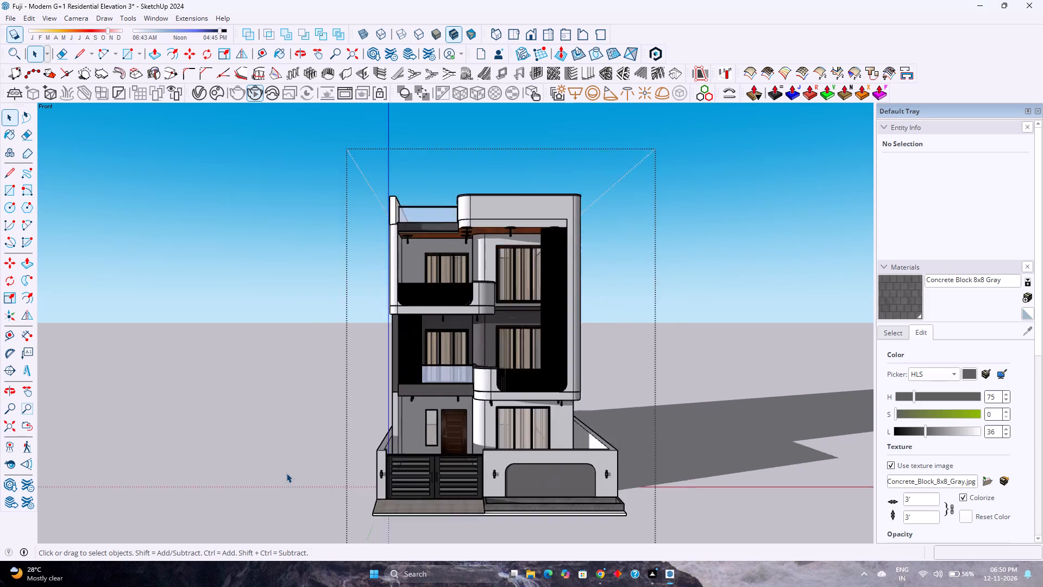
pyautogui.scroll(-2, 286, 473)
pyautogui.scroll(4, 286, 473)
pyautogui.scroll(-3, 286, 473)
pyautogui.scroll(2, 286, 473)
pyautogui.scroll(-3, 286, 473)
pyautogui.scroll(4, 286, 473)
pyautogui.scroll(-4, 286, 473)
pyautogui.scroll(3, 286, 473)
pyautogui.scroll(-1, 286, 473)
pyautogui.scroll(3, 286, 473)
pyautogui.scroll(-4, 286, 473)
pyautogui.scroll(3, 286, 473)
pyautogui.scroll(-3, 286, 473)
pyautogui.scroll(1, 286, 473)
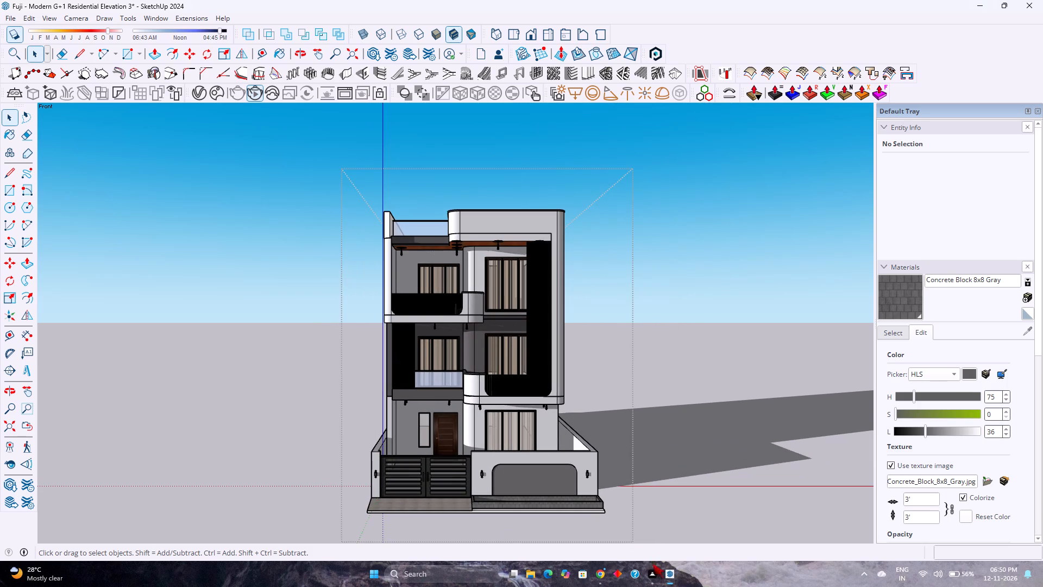
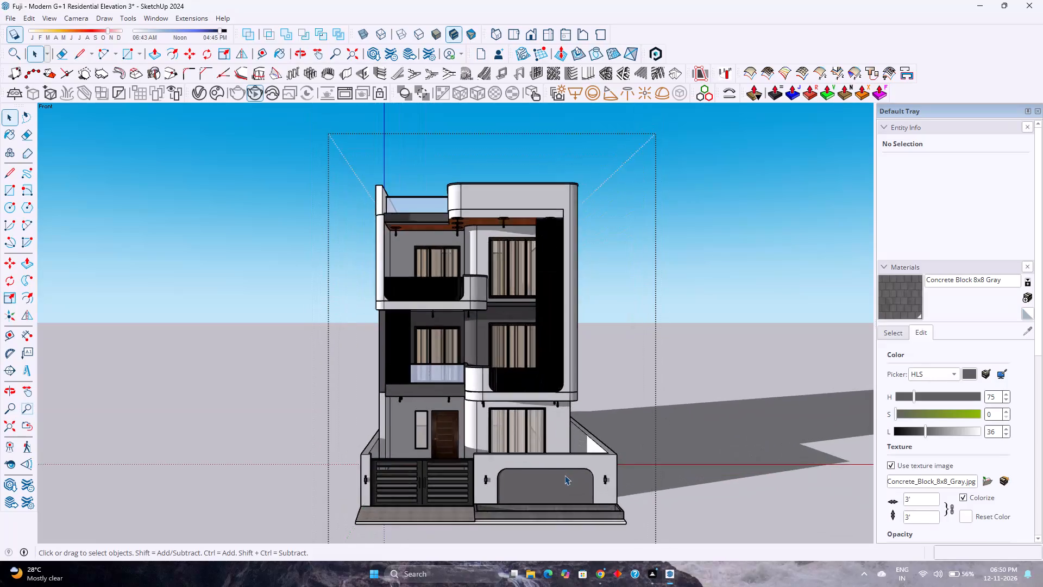
# Examine the front elevation near and far around the boundary wall recess, gate and the balconies above.
pyautogui.scroll(-4, 564, 475)
pyautogui.scroll(3, 564, 475)
pyautogui.scroll(-3, 564, 475)
pyautogui.scroll(4, 564, 475)
pyautogui.scroll(-4, 564, 475)
pyautogui.scroll(3, 564, 475)
pyautogui.scroll(-3, 564, 475)
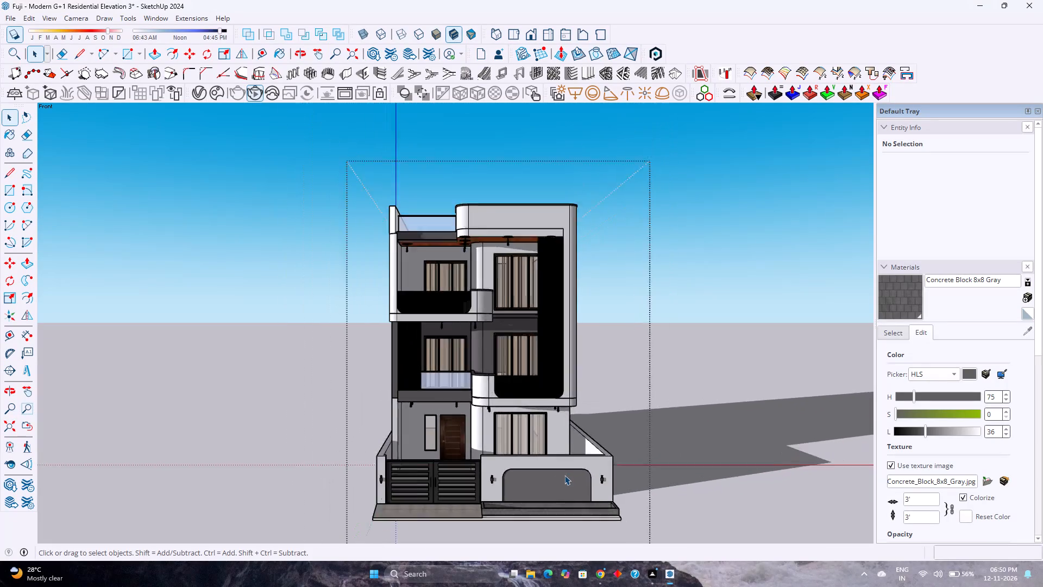
pyautogui.scroll(-1, 564, 475)
pyautogui.scroll(4, 564, 475)
pyautogui.scroll(-3, 564, 475)
pyautogui.scroll(3, 564, 475)
pyautogui.scroll(-4, 564, 475)
pyautogui.scroll(4, 564, 475)
pyautogui.scroll(-4, 564, 475)
pyautogui.scroll(4, 564, 475)
pyautogui.scroll(-4, 564, 475)
pyautogui.scroll(4, 564, 475)
pyautogui.scroll(-4, 564, 475)
pyautogui.scroll(4, 564, 475)
pyautogui.scroll(-4, 564, 475)
pyautogui.scroll(4, 564, 475)
pyautogui.scroll(-4, 564, 475)
pyautogui.scroll(4, 564, 475)
pyautogui.scroll(-1, 564, 475)
pyautogui.scroll(1, 564, 475)
pyautogui.scroll(-4, 564, 475)
pyautogui.scroll(4, 564, 475)
pyautogui.scroll(-3, 564, 475)
pyautogui.scroll(2, 564, 475)
pyautogui.scroll(-3, 564, 475)
pyautogui.scroll(3, 564, 475)
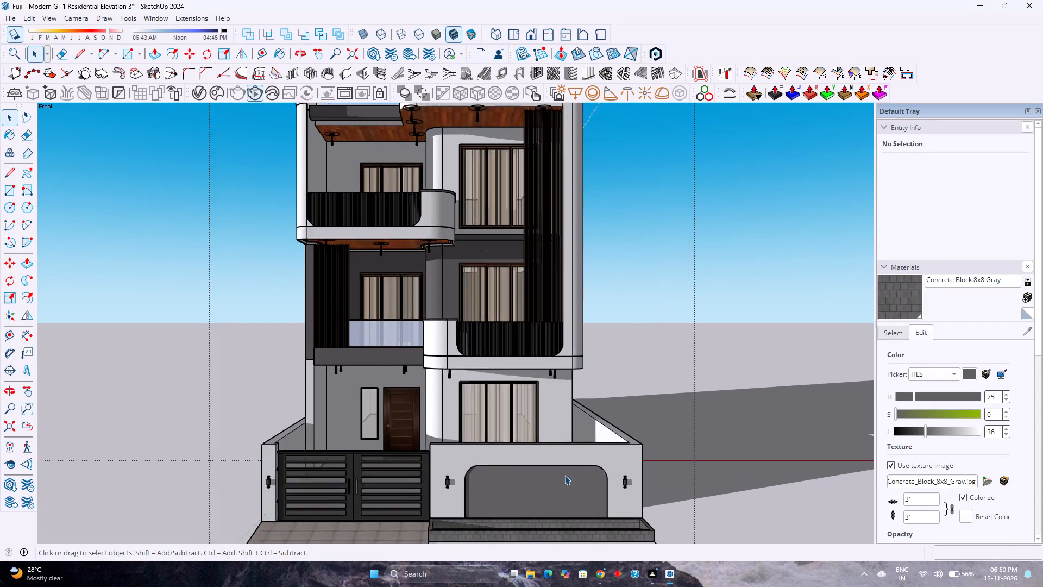
pyautogui.scroll(-4, 564, 475)
pyautogui.scroll(4, 564, 475)
pyautogui.scroll(-4, 564, 475)
pyautogui.scroll(4, 564, 475)
pyautogui.scroll(-2, 564, 475)
pyautogui.scroll(1, 564, 475)
pyautogui.scroll(-2, 564, 475)
pyautogui.scroll(1, 564, 475)
pyautogui.scroll(-3, 564, 475)
pyautogui.scroll(3, 564, 475)
pyautogui.scroll(-2, 564, 475)
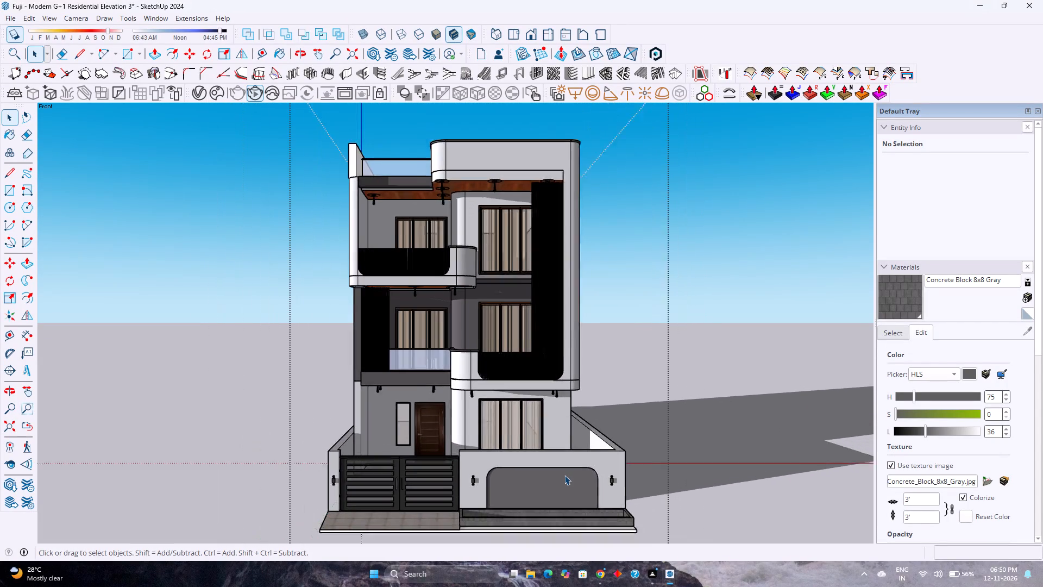
pyautogui.scroll(-5, 564, 475)
pyautogui.scroll(4, 565, 465)
pyautogui.scroll(-3, 565, 465)
pyautogui.scroll(1, 565, 465)
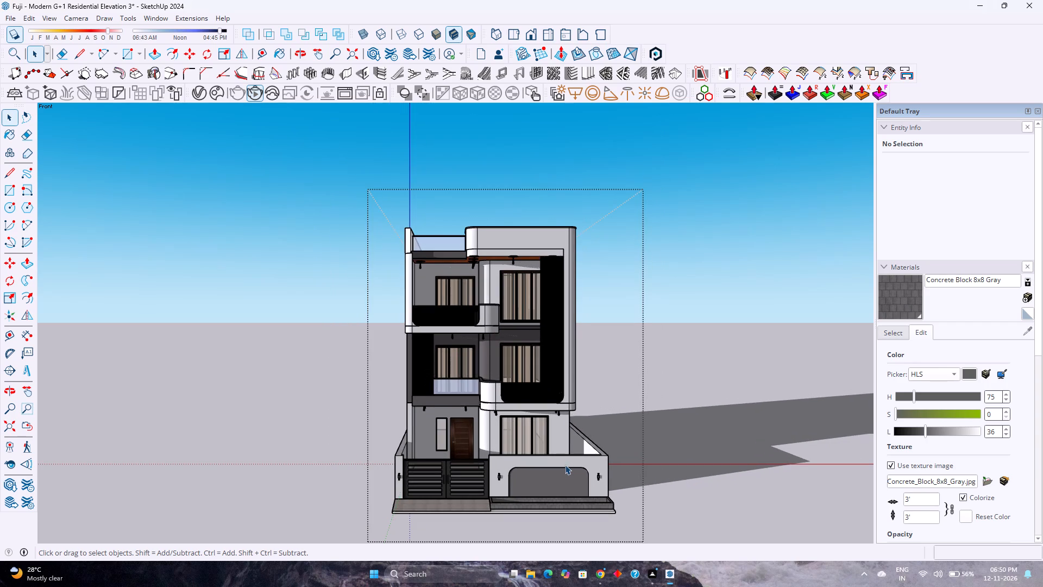
pyautogui.scroll(2, 565, 465)
pyautogui.scroll(-2, 565, 469)
pyautogui.scroll(1, 564, 469)
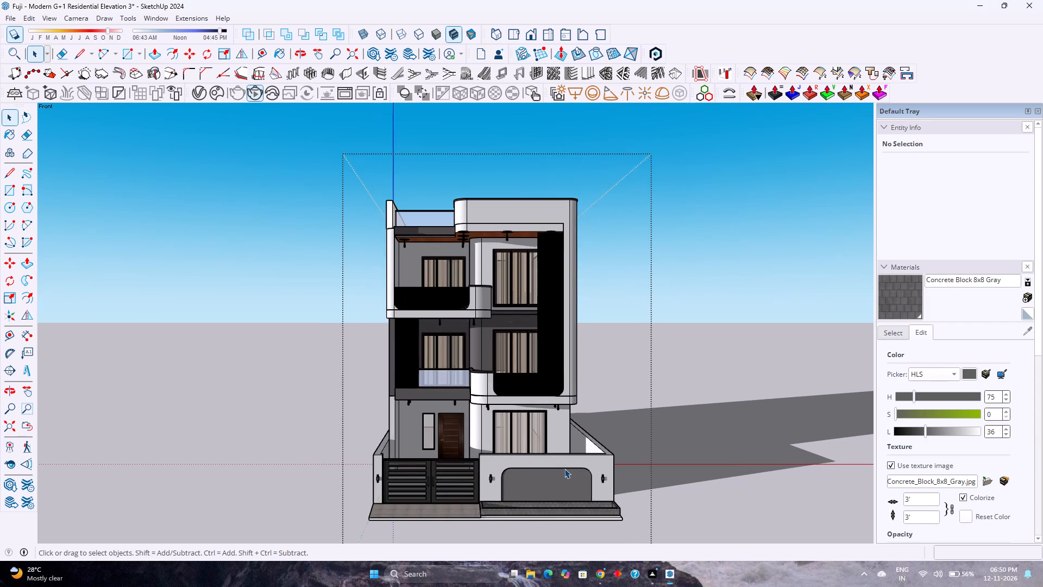
pyautogui.scroll(1, 564, 469)
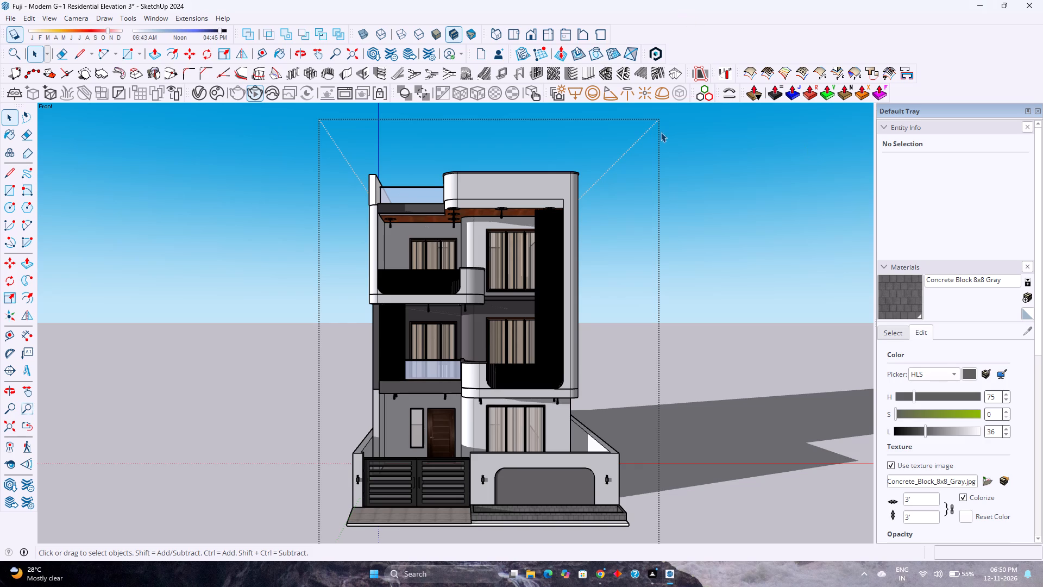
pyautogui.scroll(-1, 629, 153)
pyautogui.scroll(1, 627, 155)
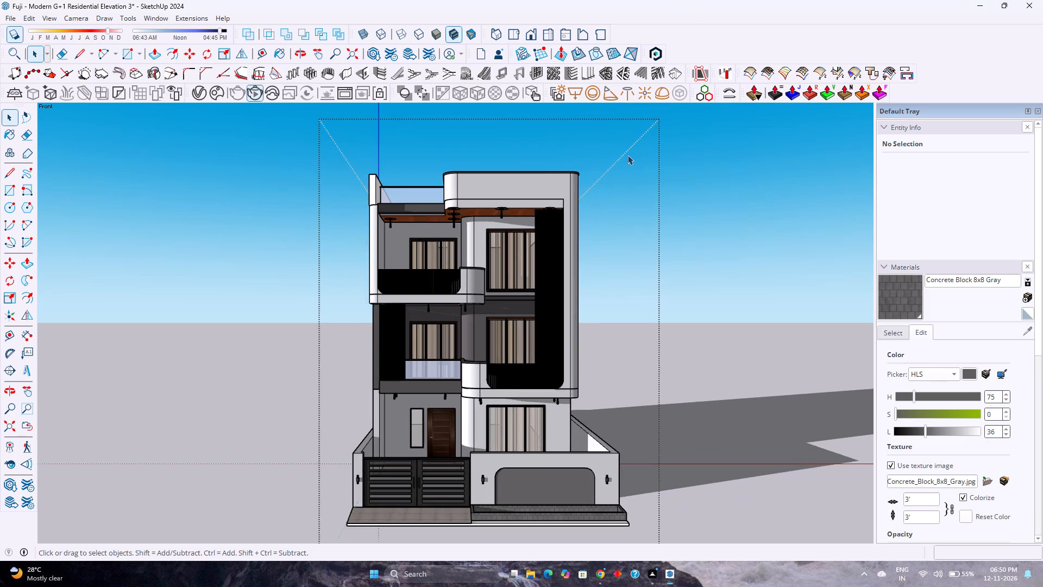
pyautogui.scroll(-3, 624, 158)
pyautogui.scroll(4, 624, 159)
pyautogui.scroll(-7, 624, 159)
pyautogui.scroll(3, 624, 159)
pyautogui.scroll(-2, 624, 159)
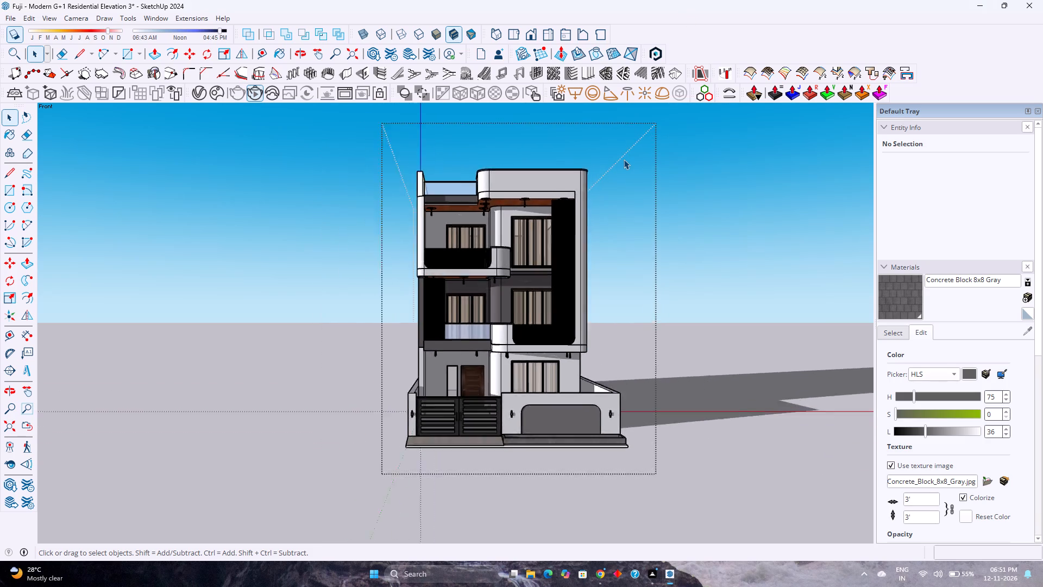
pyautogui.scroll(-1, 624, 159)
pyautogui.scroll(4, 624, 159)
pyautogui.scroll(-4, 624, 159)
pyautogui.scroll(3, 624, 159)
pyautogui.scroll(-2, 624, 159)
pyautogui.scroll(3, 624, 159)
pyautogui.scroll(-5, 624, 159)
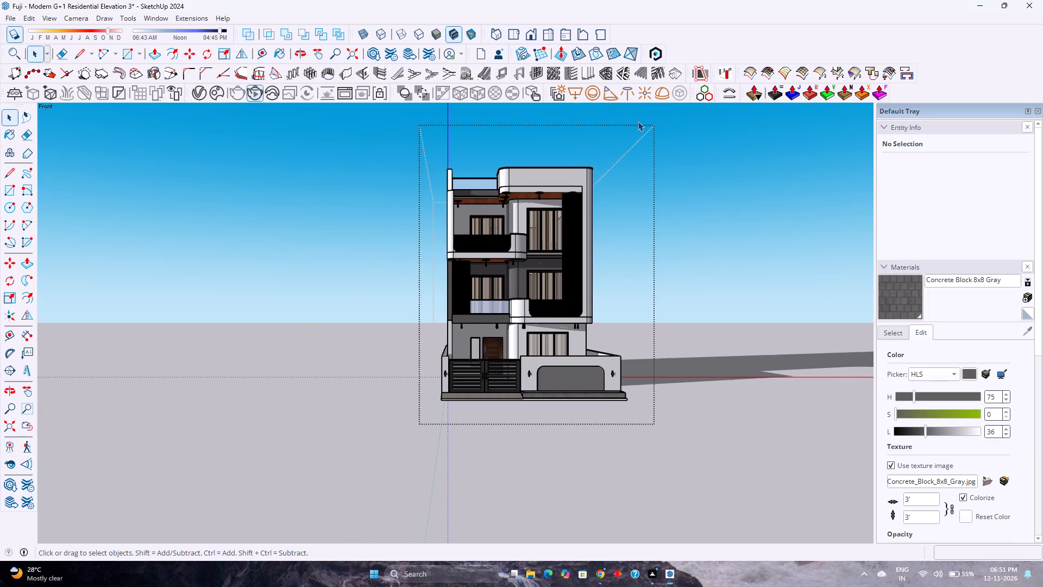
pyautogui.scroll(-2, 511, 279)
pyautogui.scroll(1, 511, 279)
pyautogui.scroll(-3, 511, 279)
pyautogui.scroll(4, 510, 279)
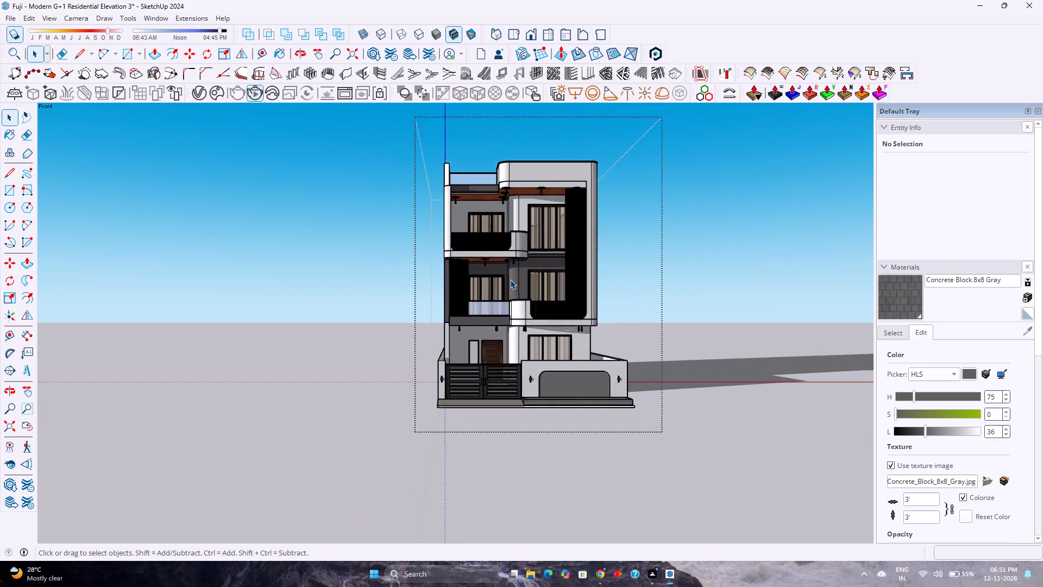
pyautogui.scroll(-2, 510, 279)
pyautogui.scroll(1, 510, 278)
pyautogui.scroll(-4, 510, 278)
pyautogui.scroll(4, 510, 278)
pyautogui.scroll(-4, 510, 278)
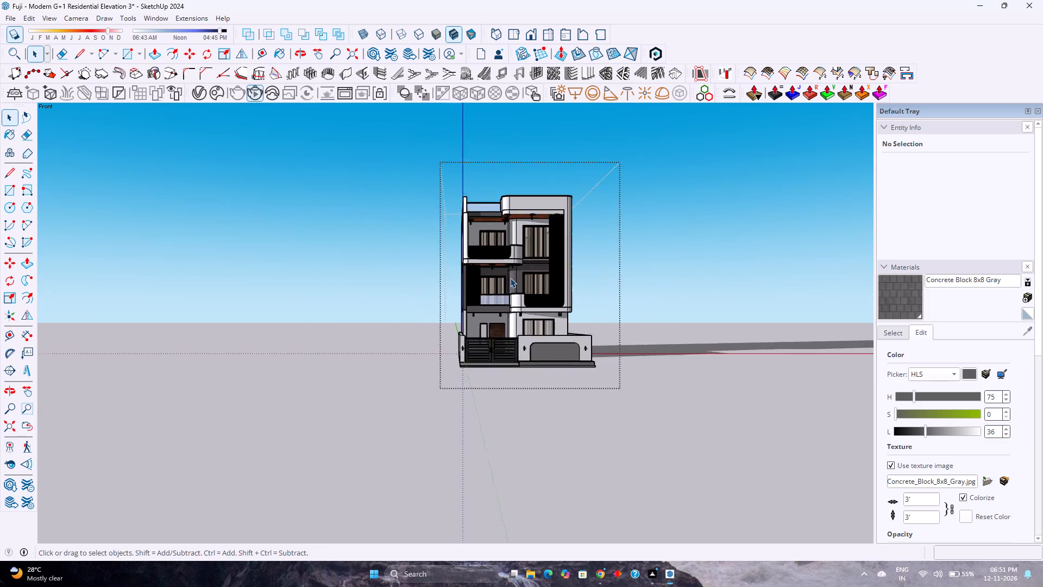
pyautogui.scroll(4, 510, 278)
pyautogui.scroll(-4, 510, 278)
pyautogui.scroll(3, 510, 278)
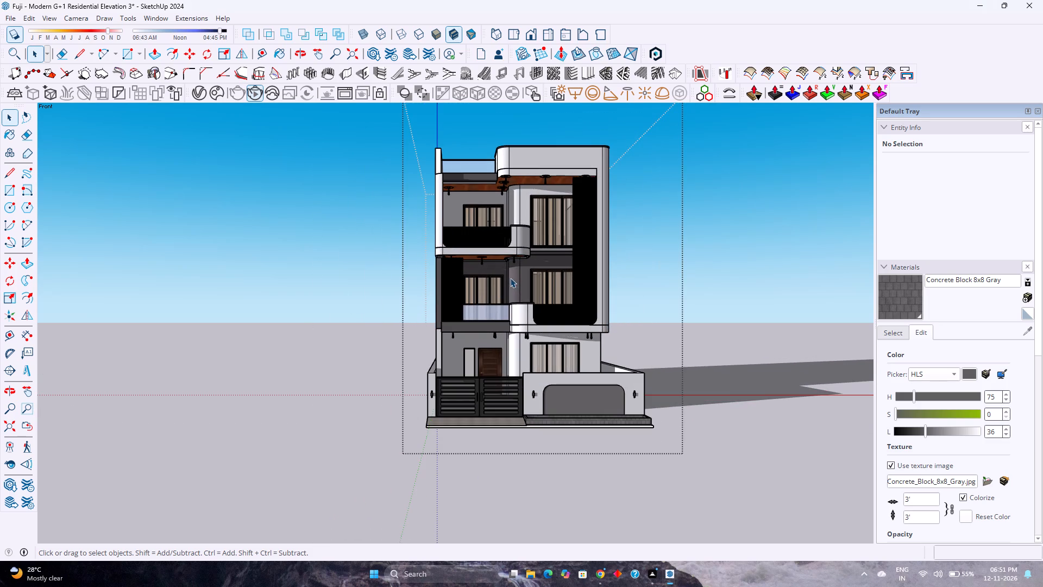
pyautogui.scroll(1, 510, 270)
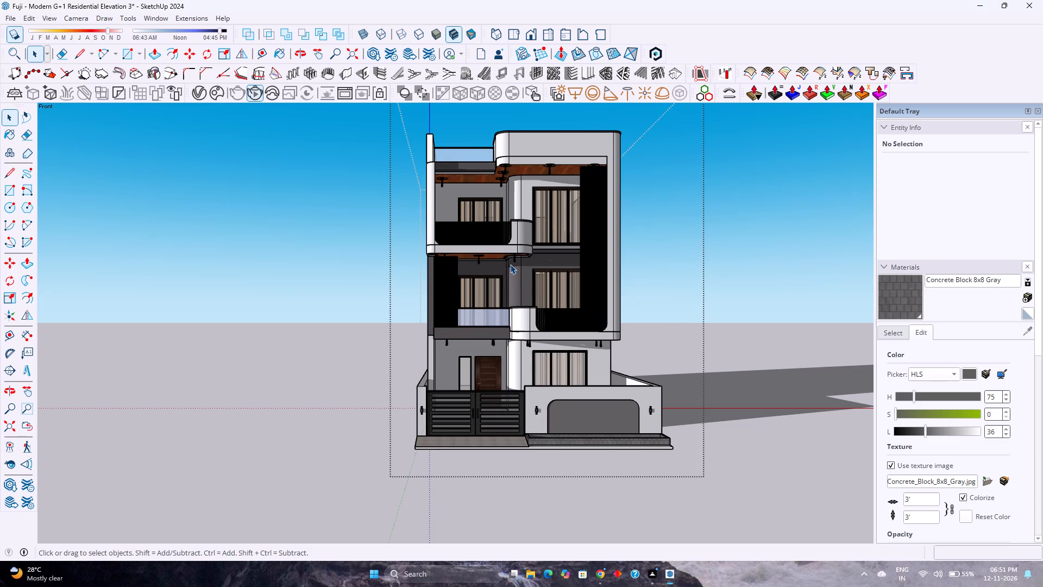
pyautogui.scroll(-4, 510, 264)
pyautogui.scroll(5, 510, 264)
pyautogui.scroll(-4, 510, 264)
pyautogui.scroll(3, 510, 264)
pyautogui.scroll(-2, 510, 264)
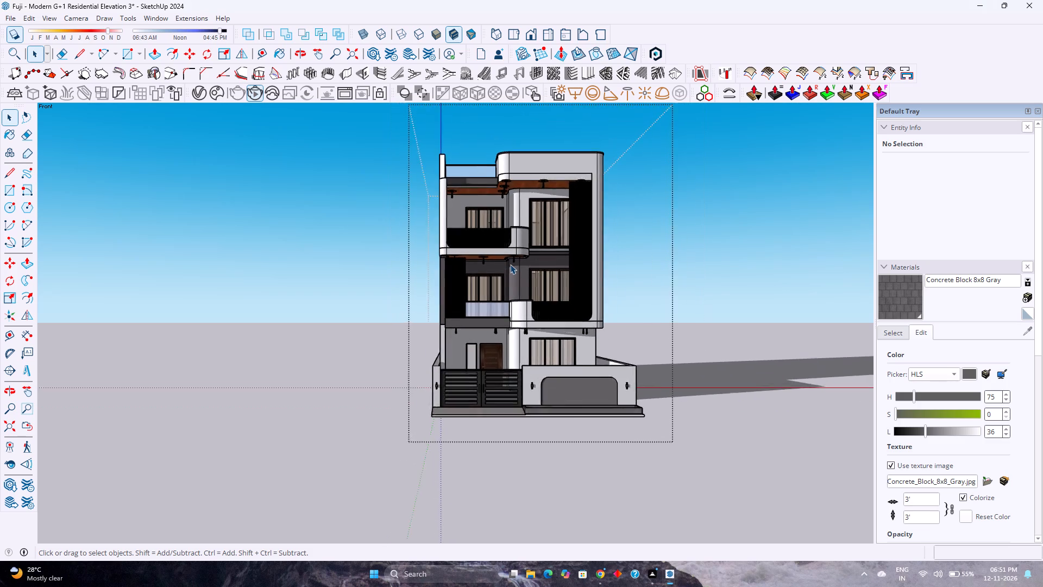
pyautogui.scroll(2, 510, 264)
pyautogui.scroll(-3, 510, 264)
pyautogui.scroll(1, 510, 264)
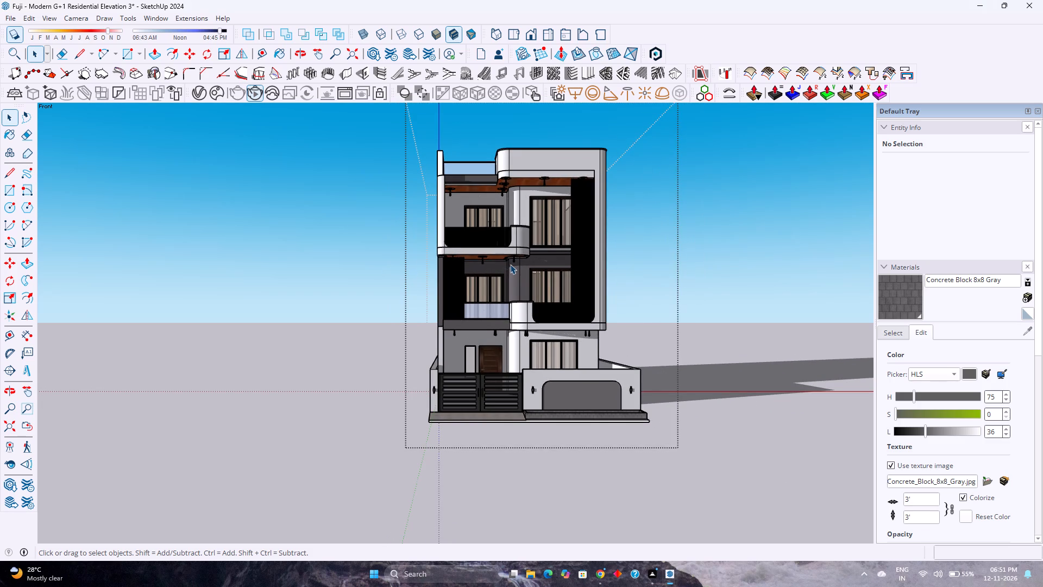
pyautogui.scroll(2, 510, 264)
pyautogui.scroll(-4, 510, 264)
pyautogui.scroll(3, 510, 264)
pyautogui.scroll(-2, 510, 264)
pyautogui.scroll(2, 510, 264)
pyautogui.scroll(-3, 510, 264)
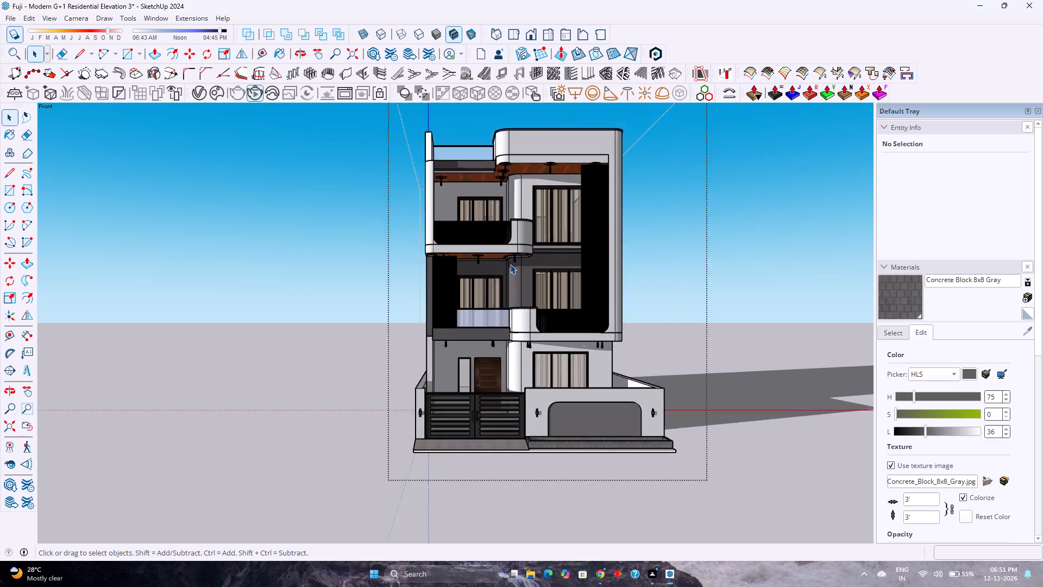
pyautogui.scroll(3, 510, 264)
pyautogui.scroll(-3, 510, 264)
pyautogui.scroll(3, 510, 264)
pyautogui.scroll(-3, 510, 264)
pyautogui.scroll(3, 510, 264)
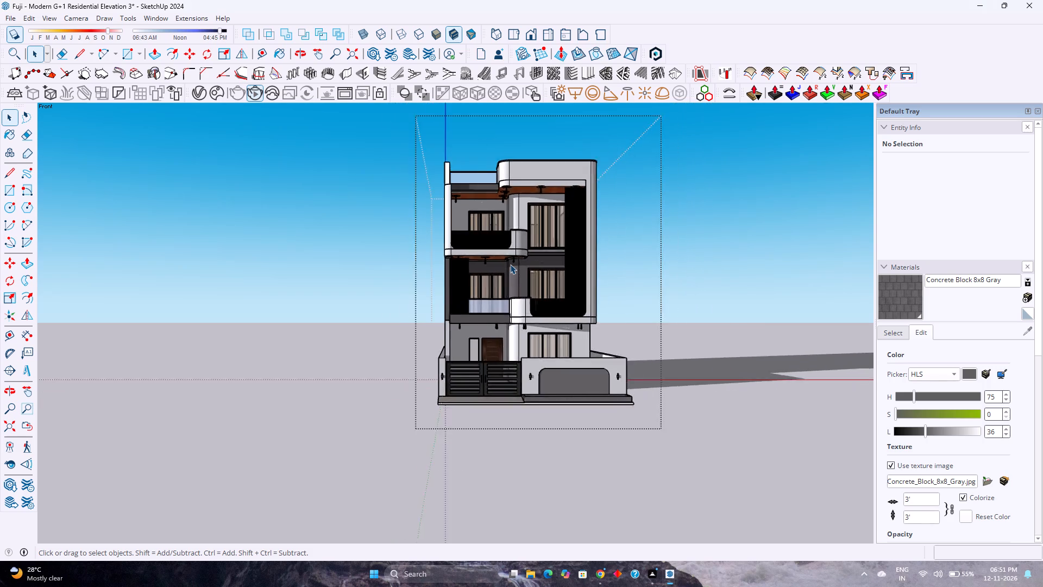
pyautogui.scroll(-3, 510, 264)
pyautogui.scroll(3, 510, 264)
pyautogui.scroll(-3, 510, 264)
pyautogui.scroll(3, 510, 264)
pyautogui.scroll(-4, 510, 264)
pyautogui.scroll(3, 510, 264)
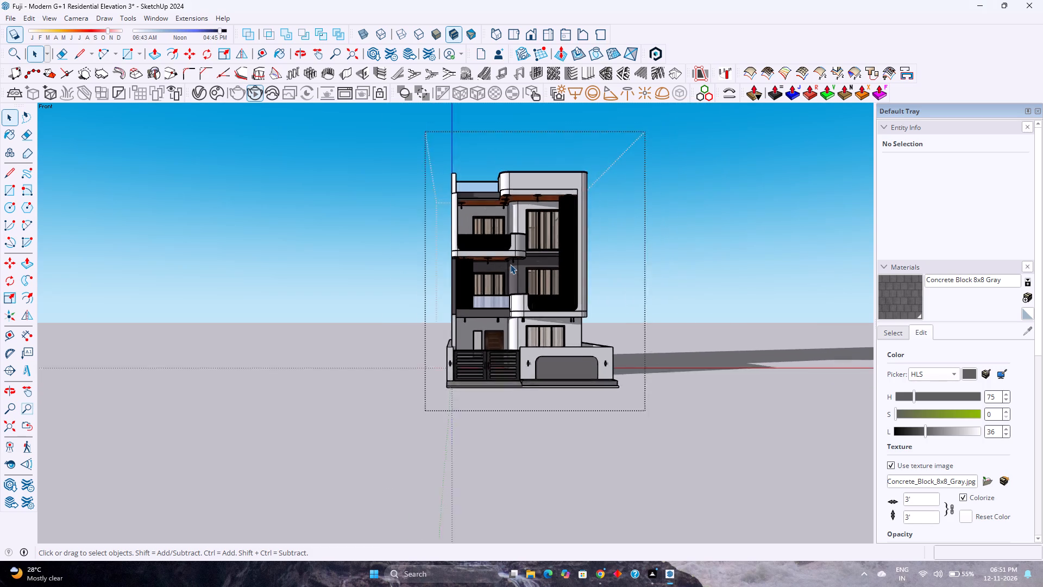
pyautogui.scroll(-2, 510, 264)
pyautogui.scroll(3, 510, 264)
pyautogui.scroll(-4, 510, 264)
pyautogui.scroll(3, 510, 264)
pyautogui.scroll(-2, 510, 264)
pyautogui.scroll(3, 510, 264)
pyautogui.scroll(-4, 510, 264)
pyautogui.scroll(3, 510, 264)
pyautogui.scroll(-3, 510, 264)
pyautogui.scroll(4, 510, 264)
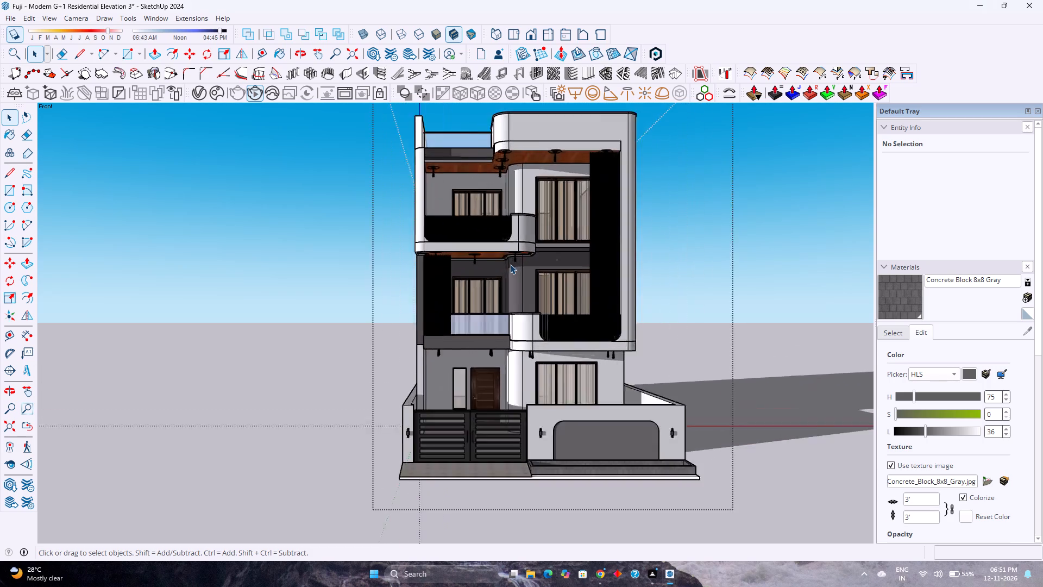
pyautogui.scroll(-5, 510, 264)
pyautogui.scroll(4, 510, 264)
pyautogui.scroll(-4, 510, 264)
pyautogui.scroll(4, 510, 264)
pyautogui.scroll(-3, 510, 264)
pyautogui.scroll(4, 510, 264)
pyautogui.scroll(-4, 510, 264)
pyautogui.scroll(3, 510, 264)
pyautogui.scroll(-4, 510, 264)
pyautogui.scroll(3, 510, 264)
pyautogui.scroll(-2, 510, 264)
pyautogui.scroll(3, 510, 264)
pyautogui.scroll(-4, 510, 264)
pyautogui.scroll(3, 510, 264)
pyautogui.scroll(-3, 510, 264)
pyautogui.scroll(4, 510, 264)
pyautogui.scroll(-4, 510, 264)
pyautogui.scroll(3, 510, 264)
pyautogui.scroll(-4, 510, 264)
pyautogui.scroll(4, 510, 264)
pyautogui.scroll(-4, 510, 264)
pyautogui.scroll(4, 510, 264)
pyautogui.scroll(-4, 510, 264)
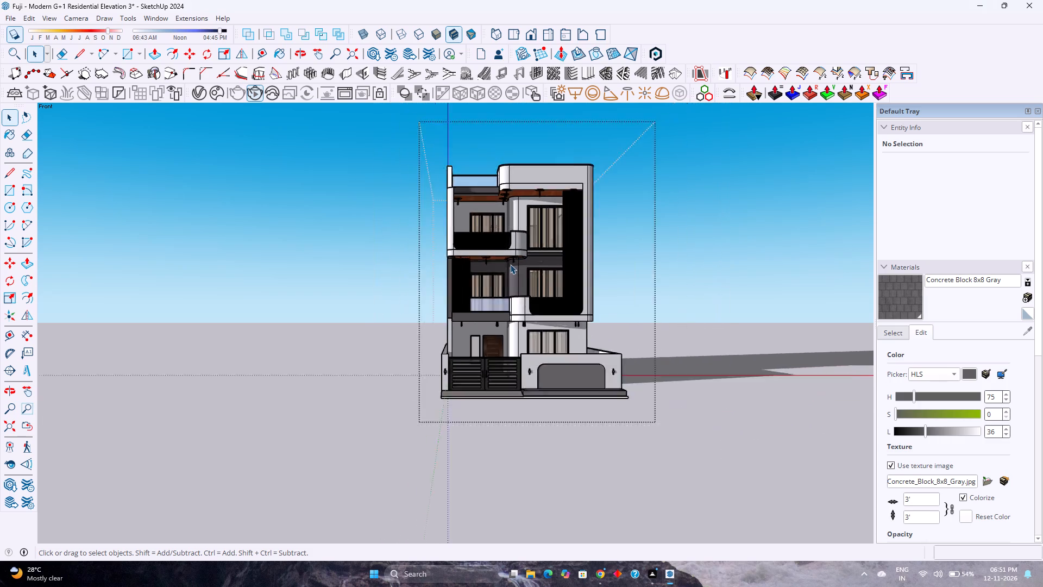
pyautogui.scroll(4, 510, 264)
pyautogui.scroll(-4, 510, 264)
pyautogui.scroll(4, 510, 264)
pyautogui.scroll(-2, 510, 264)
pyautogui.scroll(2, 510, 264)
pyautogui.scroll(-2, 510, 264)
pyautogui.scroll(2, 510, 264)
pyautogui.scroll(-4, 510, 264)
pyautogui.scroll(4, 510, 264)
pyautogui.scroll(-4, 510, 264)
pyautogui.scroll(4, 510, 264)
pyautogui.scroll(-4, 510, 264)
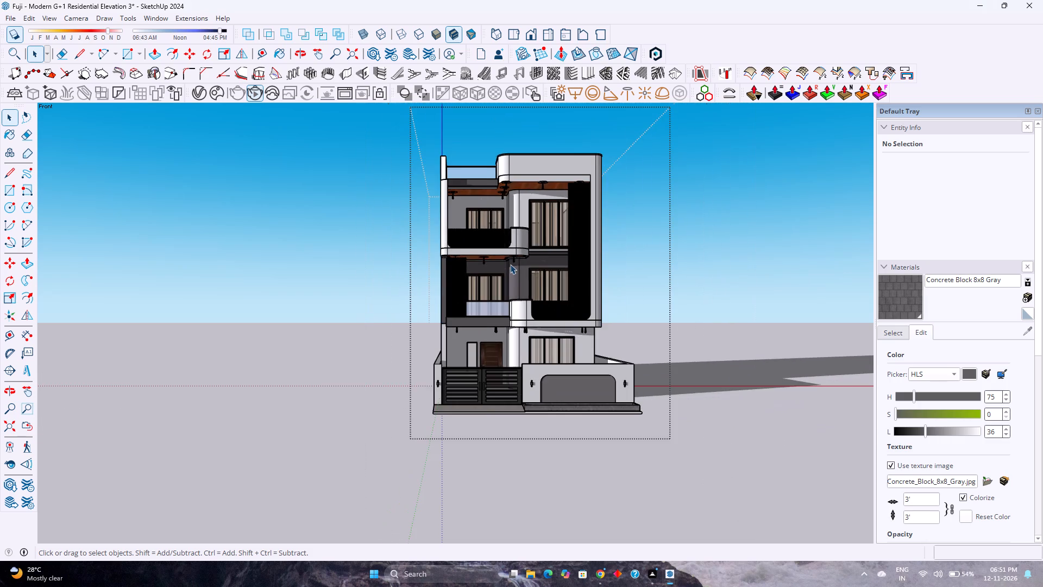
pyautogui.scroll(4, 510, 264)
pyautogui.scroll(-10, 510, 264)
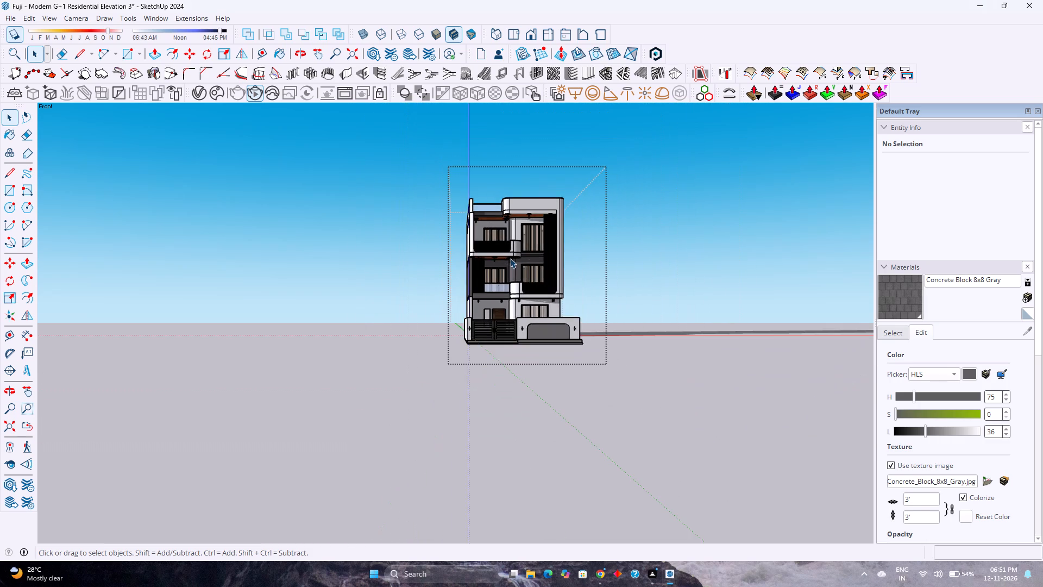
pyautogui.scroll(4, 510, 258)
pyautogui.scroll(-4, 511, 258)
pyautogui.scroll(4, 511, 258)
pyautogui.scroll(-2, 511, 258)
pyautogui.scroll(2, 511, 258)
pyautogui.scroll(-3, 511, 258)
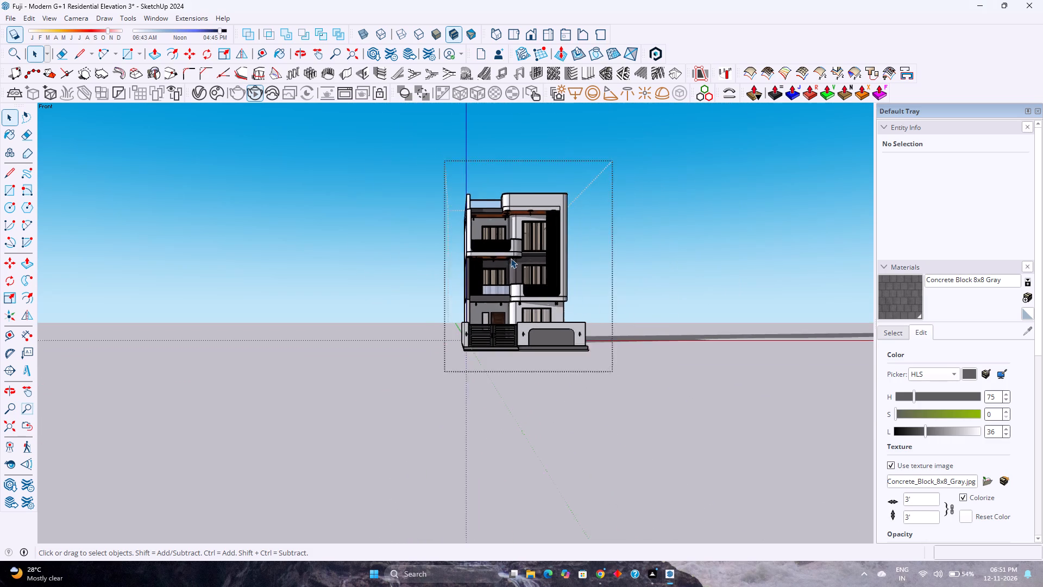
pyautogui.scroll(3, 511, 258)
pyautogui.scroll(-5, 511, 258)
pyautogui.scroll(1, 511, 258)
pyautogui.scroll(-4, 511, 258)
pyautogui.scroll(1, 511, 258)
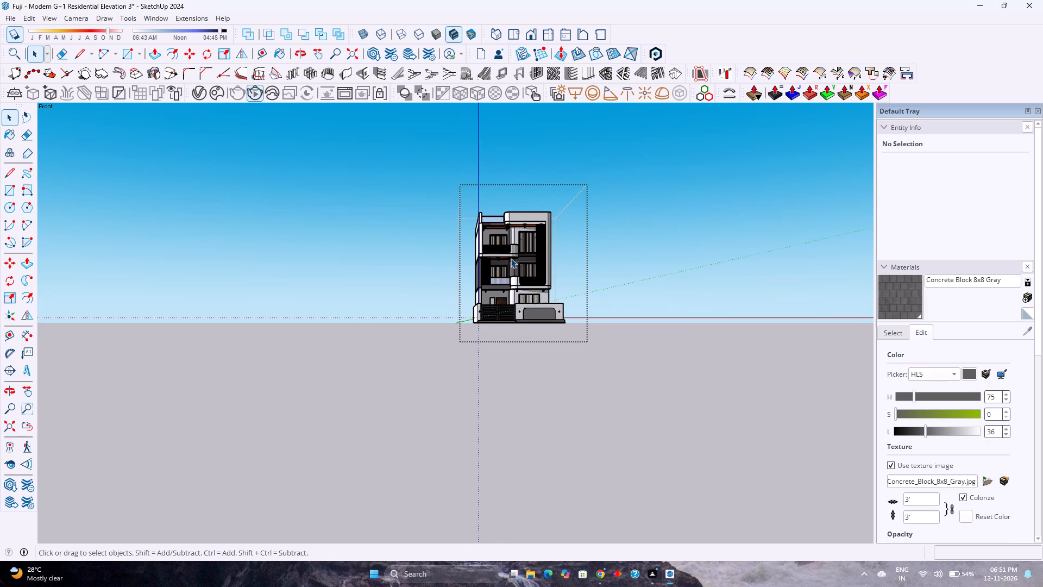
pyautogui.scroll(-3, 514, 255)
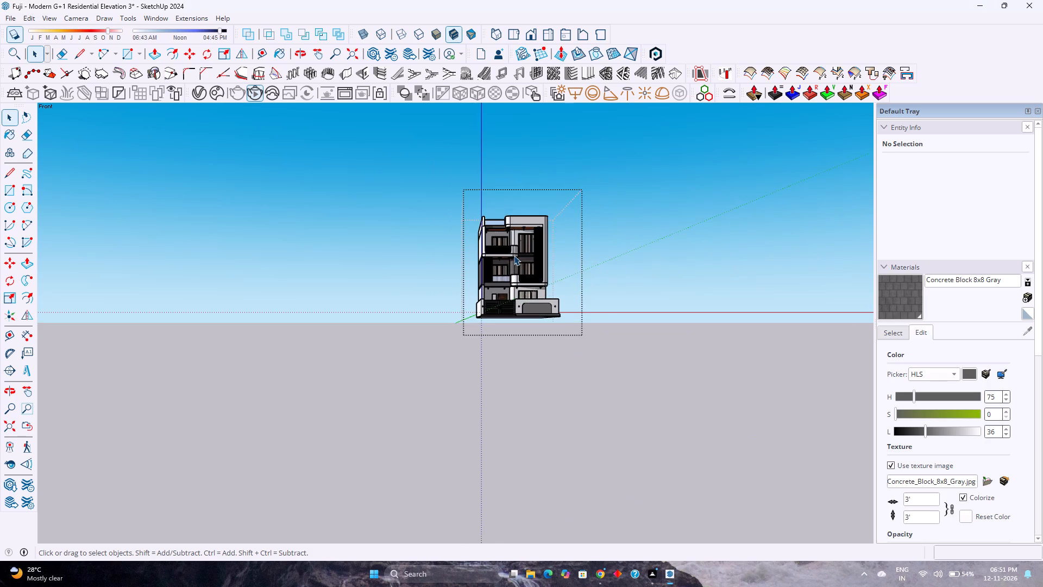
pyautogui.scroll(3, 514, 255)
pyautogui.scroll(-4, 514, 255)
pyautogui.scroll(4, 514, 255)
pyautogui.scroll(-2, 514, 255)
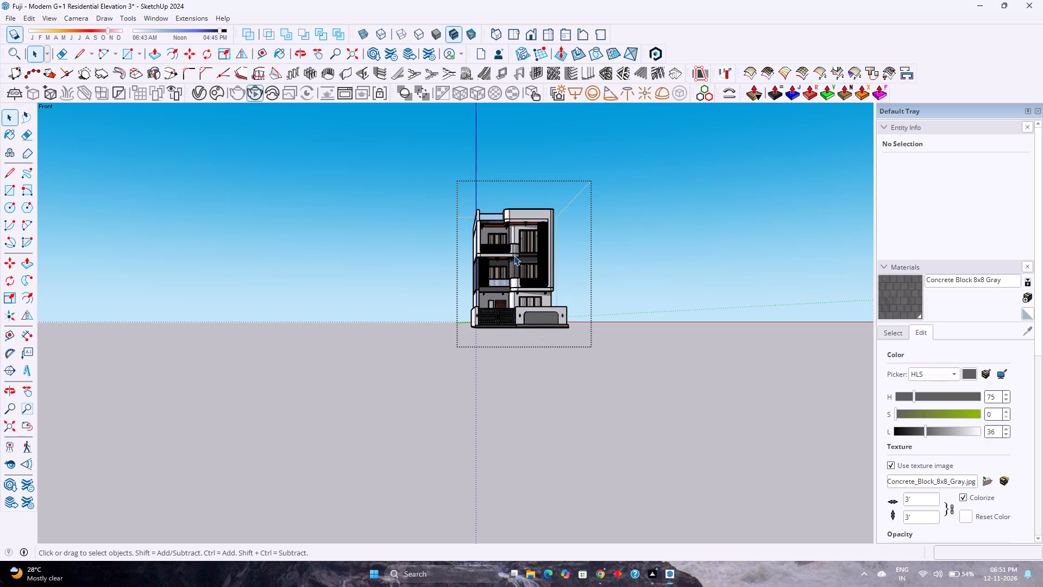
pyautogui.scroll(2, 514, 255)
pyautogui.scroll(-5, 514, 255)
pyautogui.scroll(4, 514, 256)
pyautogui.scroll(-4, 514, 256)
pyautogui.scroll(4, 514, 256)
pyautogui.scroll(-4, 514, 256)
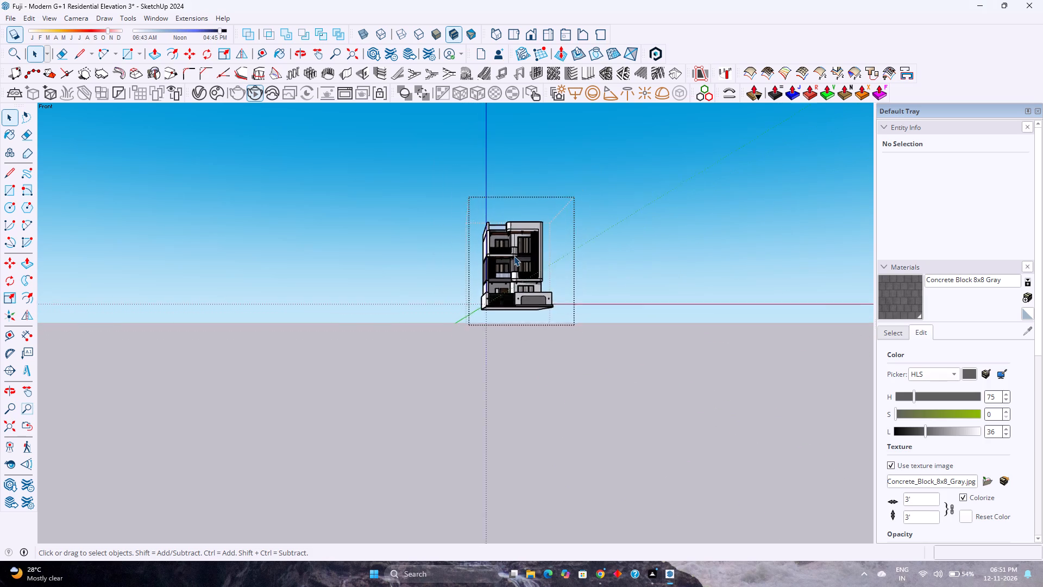
# Examine the house from the front corner, near and far, checking the gate, boundary wall recess, balconies and side wall.
pyautogui.scroll(20, 514, 256)
pyautogui.moveTo(516, 259); pyautogui.dragTo(410, 280, button='middle')
pyautogui.scroll(-2, 405, 280)
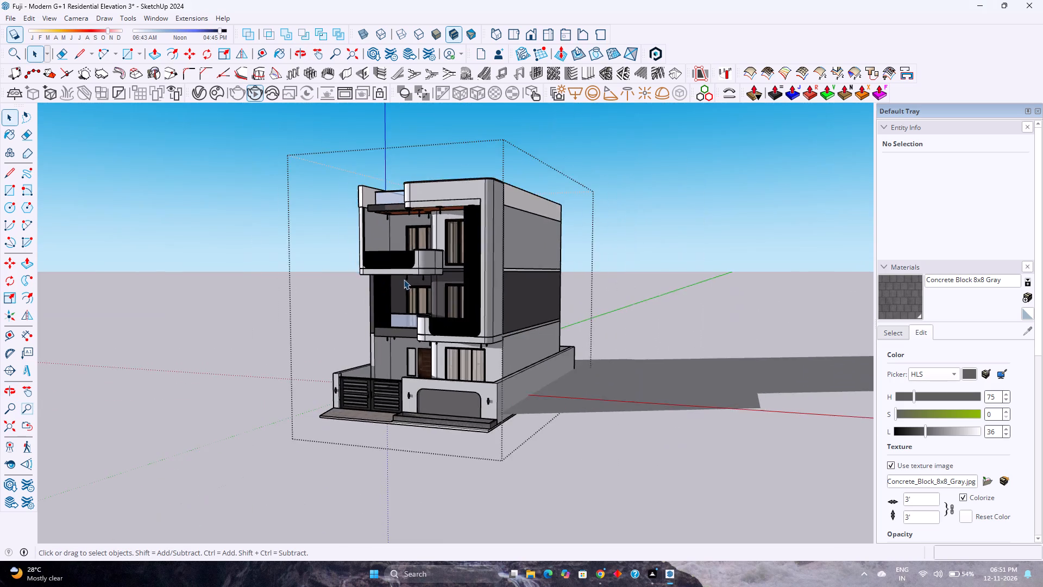
pyautogui.scroll(-4, 404, 279)
pyautogui.scroll(5, 500, 330)
pyautogui.scroll(-4, 355, 366)
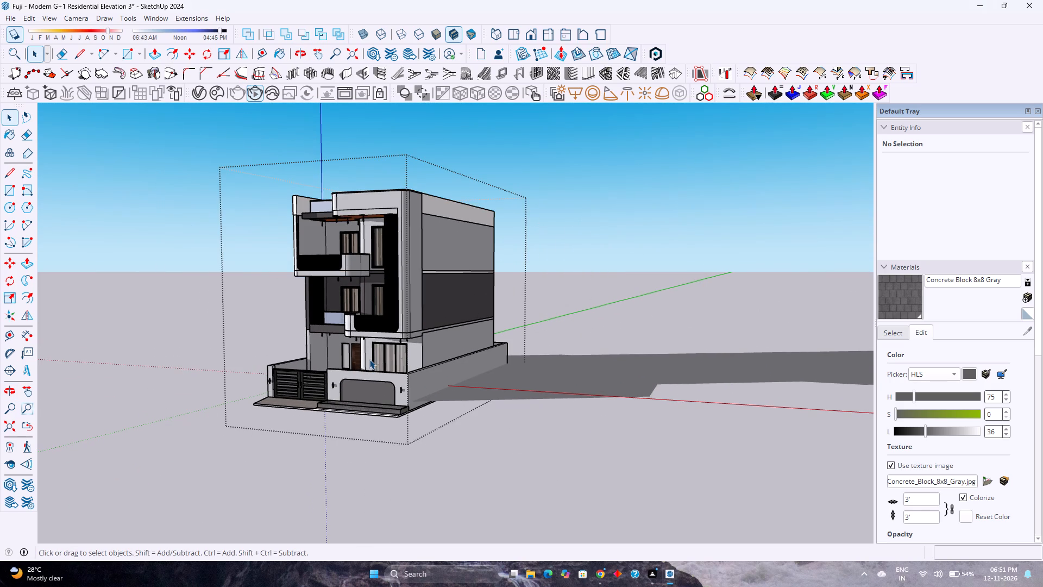
pyautogui.scroll(-5, 369, 360)
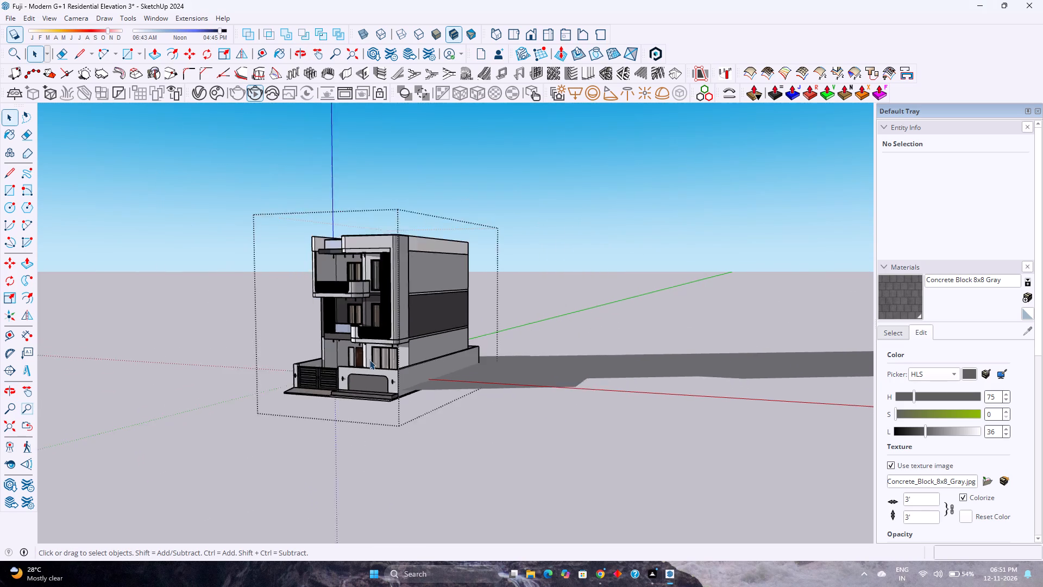
pyautogui.scroll(4, 369, 360)
pyautogui.scroll(-5, 369, 360)
pyautogui.scroll(10, 369, 360)
pyautogui.scroll(-5, 368, 360)
pyautogui.scroll(5, 368, 360)
pyautogui.scroll(-6, 368, 360)
pyautogui.scroll(5, 368, 360)
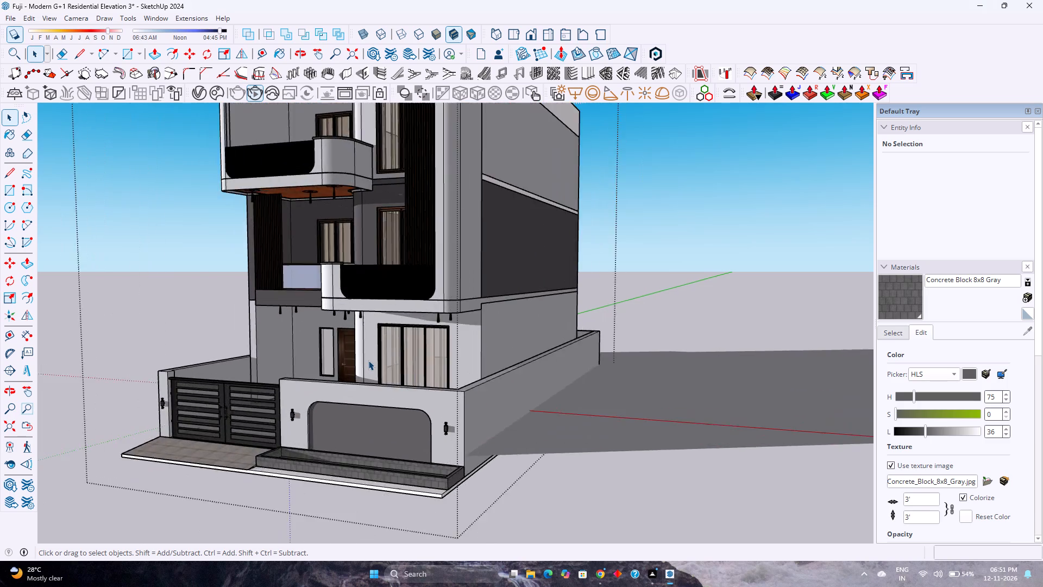
pyautogui.scroll(-3, 368, 360)
pyautogui.scroll(4, 368, 360)
pyautogui.scroll(-4, 369, 359)
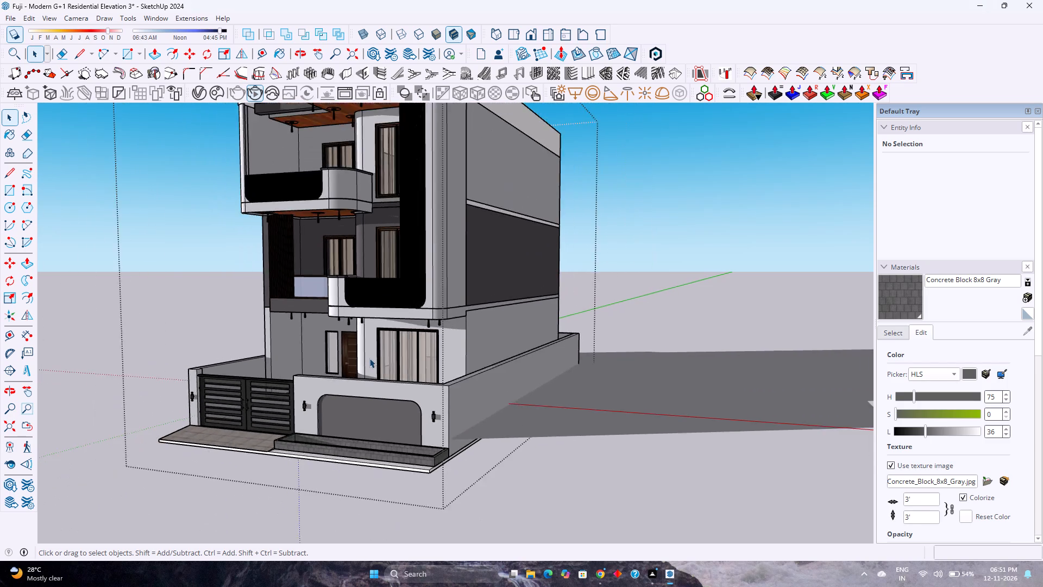
pyautogui.scroll(-16, 369, 358)
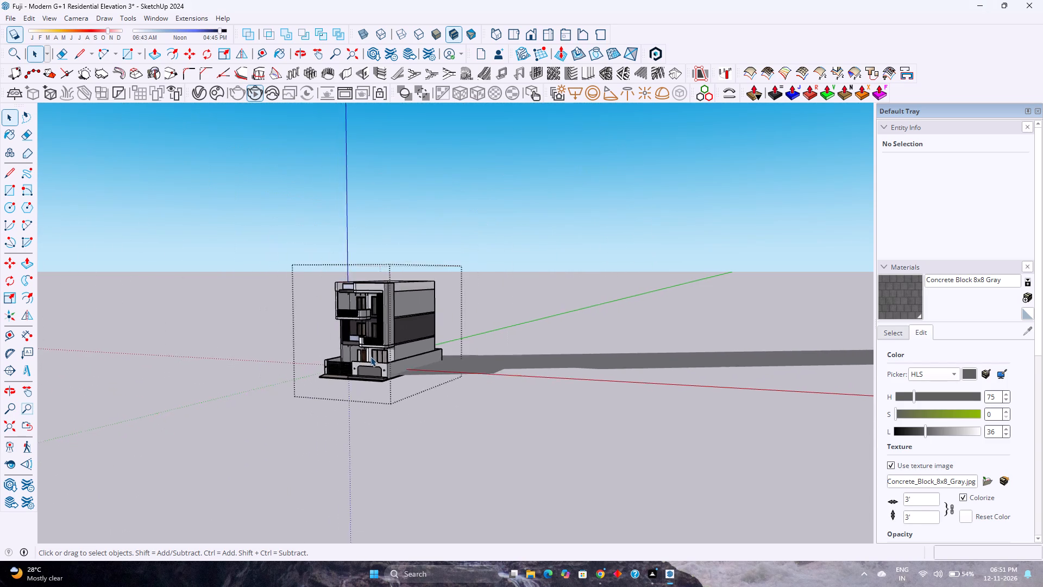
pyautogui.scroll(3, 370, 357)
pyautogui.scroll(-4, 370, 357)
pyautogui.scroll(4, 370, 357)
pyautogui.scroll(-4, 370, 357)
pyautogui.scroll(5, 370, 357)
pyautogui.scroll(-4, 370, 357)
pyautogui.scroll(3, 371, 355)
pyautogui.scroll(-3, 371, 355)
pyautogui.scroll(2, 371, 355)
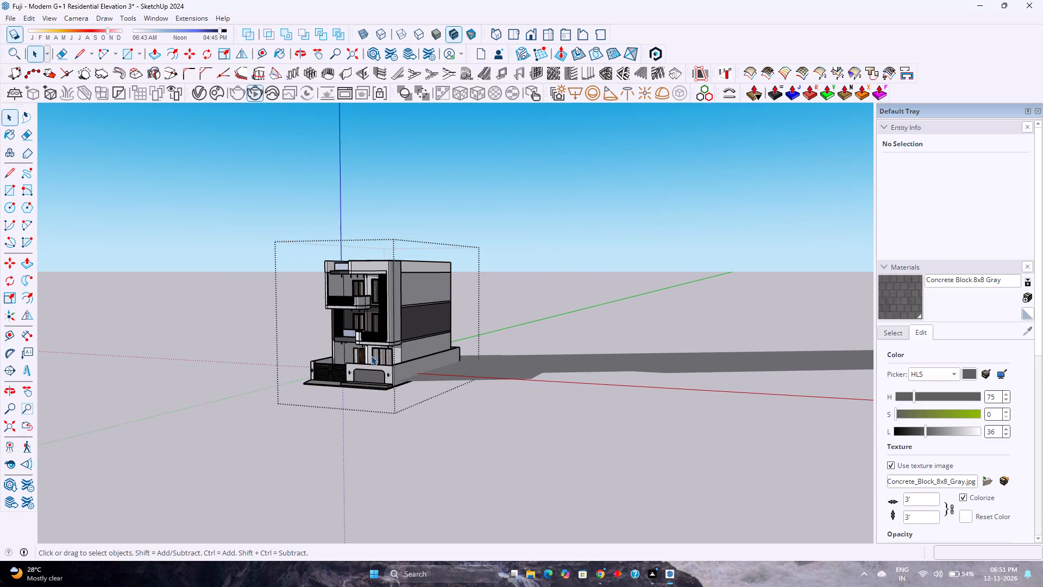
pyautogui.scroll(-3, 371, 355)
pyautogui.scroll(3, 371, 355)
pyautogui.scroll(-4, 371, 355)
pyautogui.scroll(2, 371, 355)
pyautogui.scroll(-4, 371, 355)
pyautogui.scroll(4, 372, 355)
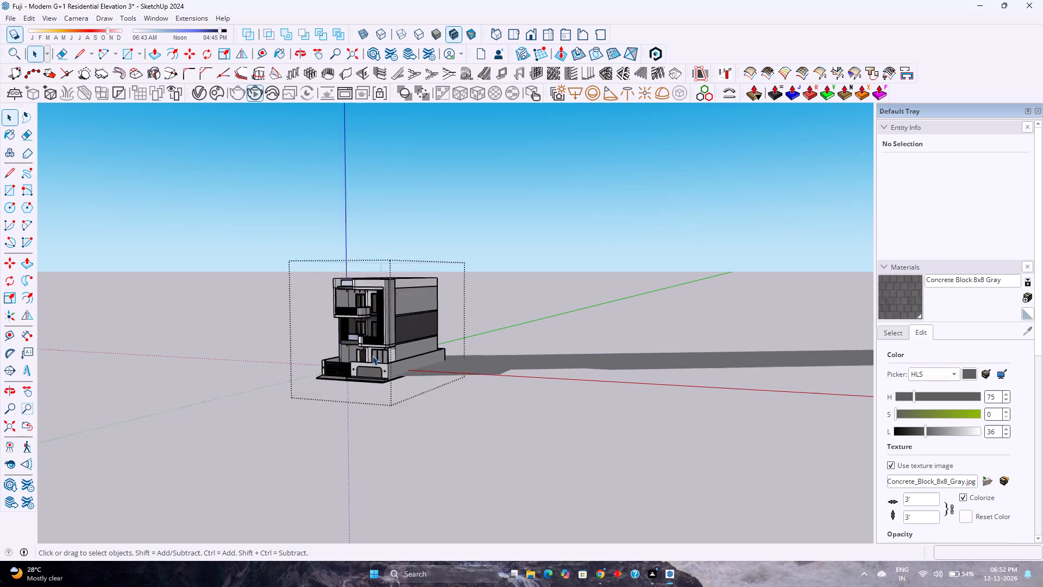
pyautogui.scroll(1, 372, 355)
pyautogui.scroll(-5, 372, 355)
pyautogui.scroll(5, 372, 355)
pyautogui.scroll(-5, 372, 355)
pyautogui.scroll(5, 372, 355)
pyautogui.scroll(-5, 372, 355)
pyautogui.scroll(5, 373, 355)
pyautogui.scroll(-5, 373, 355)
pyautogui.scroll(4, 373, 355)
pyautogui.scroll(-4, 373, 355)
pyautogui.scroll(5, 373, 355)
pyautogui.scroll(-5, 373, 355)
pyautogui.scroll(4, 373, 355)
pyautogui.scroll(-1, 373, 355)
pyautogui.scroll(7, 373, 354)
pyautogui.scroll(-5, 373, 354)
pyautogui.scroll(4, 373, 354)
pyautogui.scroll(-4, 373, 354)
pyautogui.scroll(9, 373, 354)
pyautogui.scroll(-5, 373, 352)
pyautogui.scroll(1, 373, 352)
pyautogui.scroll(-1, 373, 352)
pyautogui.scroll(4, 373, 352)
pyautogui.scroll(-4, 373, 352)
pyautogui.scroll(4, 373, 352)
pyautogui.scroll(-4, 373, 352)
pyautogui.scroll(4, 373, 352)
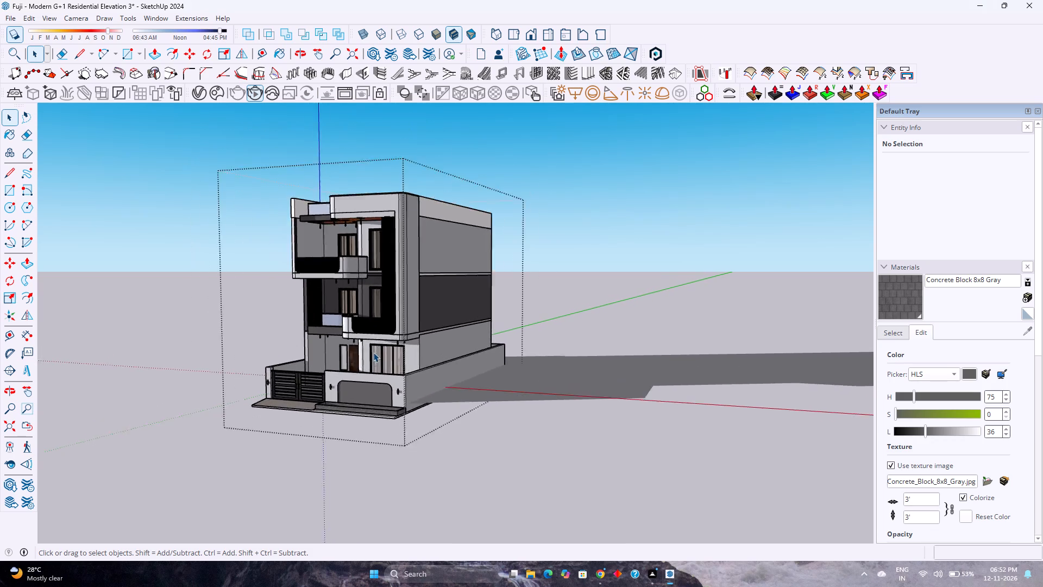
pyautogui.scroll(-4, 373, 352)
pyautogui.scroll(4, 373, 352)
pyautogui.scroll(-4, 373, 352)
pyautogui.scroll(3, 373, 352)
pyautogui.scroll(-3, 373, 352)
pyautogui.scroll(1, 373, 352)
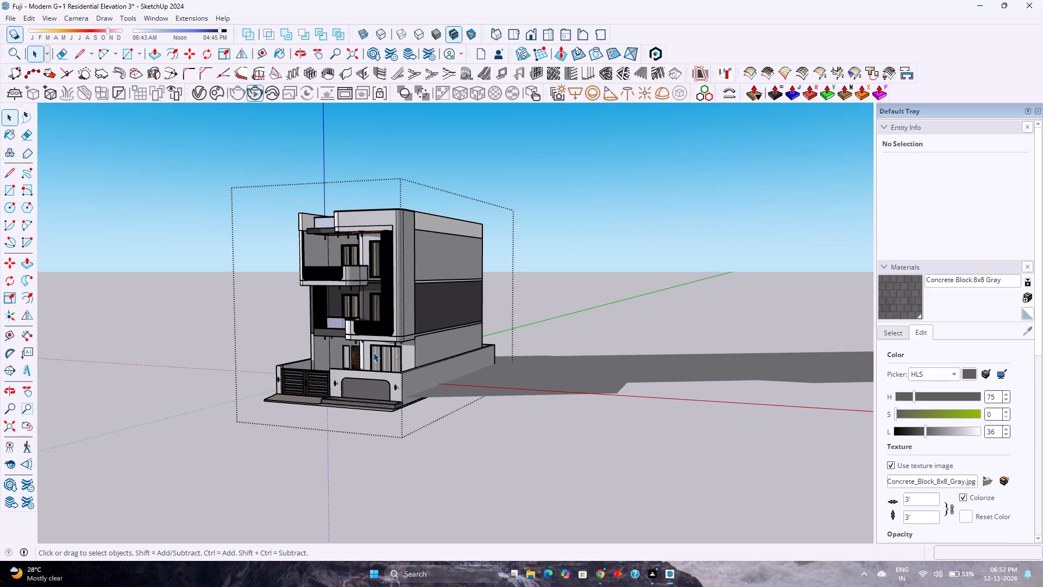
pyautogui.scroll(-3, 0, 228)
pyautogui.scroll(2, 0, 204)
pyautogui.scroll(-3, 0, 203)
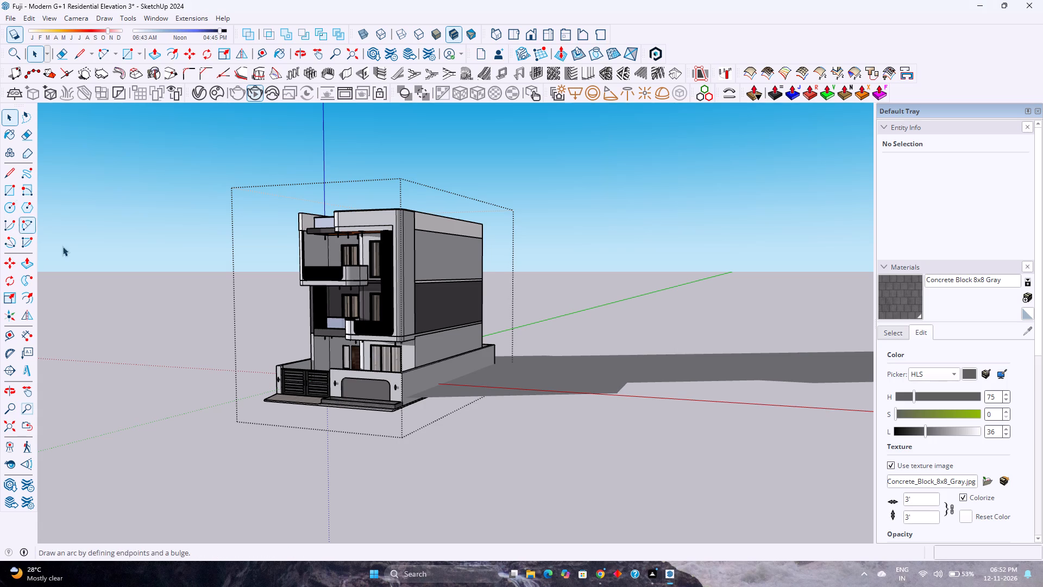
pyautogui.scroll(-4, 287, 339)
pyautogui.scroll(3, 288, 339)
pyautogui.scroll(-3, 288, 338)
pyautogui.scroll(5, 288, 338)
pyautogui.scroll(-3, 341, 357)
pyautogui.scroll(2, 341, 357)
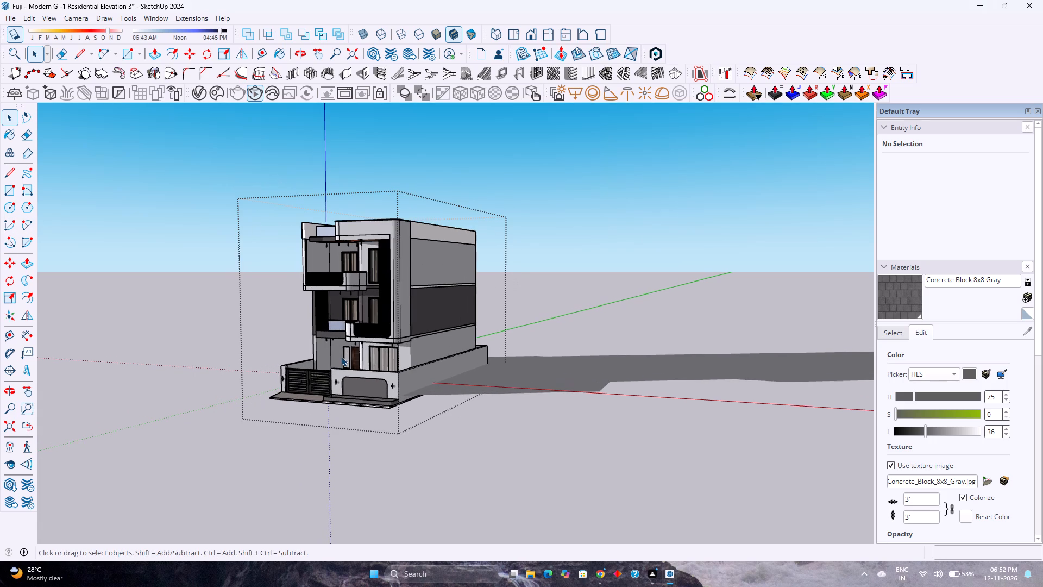
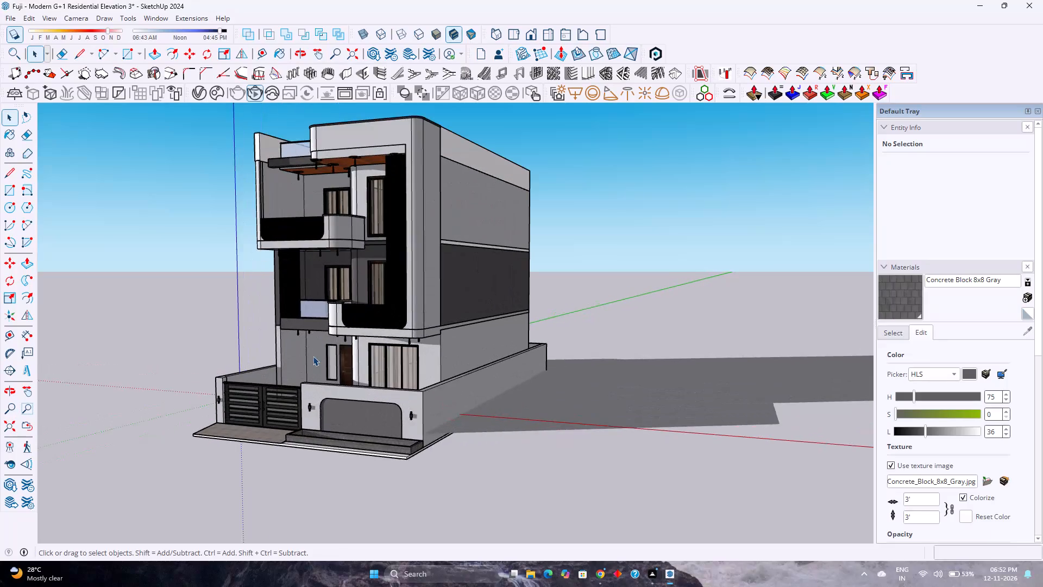
# Examine the house from the front corner, near and far, around the gate, entrance and side wall.
pyautogui.scroll(-4, 312, 360)
pyautogui.scroll(4, 312, 360)
pyautogui.scroll(-4, 312, 360)
pyautogui.scroll(2, 312, 360)
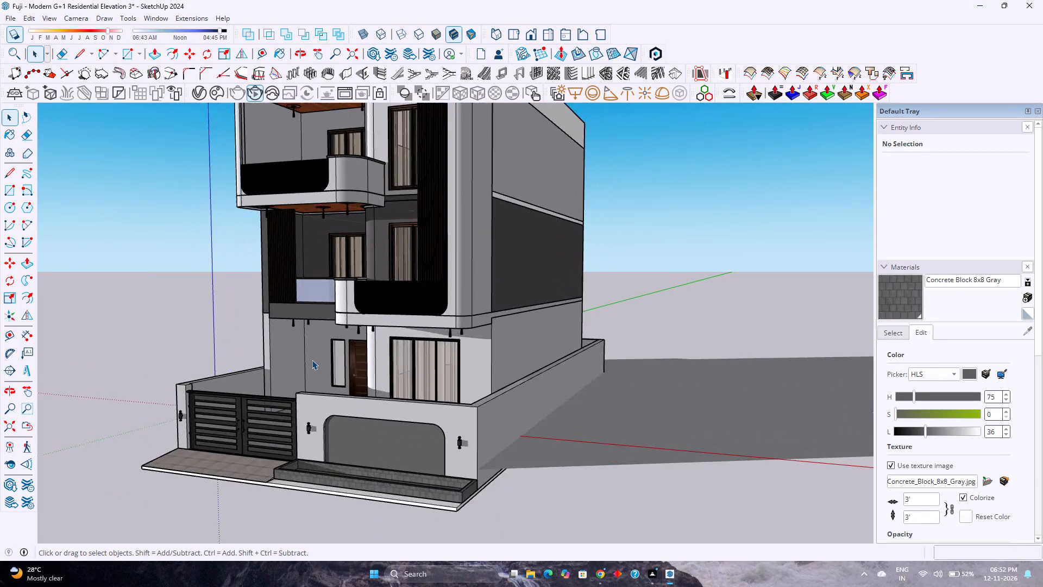
pyautogui.scroll(-7, 312, 360)
pyautogui.scroll(9, 312, 360)
pyautogui.scroll(-3, 312, 360)
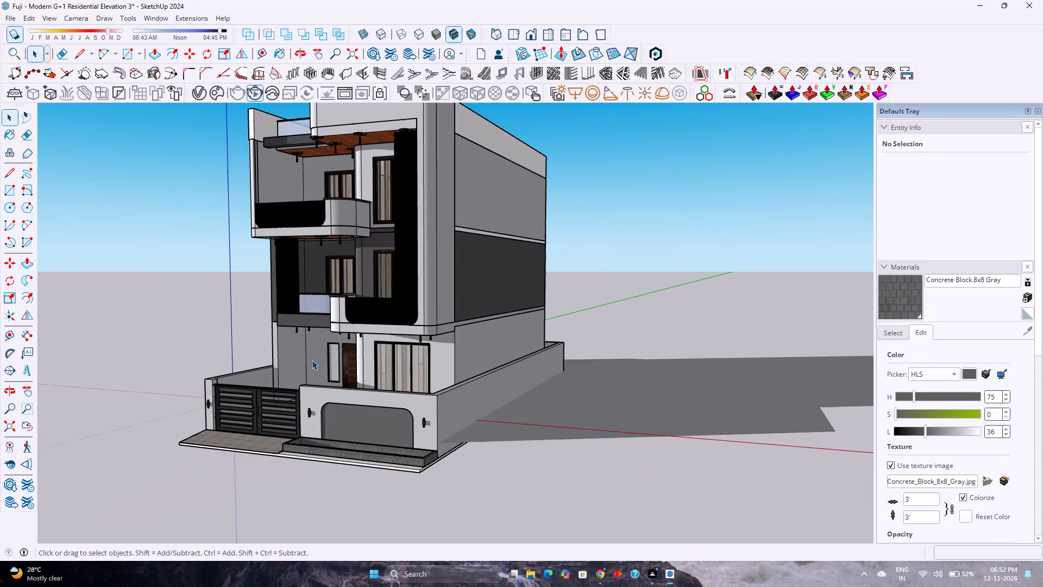
pyautogui.scroll(-7, 312, 360)
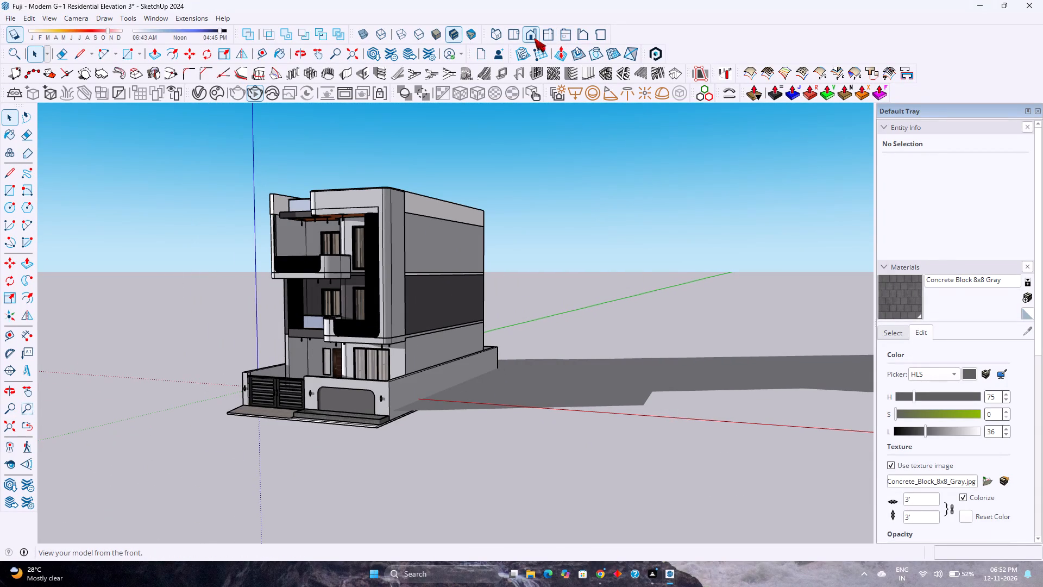
# Examine the house in the standard front view, near and far, from the entrance and gate up to the balconies and slatted screens.
pyautogui.click(531, 38)
pyautogui.scroll(4, 424, 380)
pyautogui.scroll(-5, 424, 379)
pyautogui.scroll(5, 424, 379)
pyautogui.scroll(-3, 424, 379)
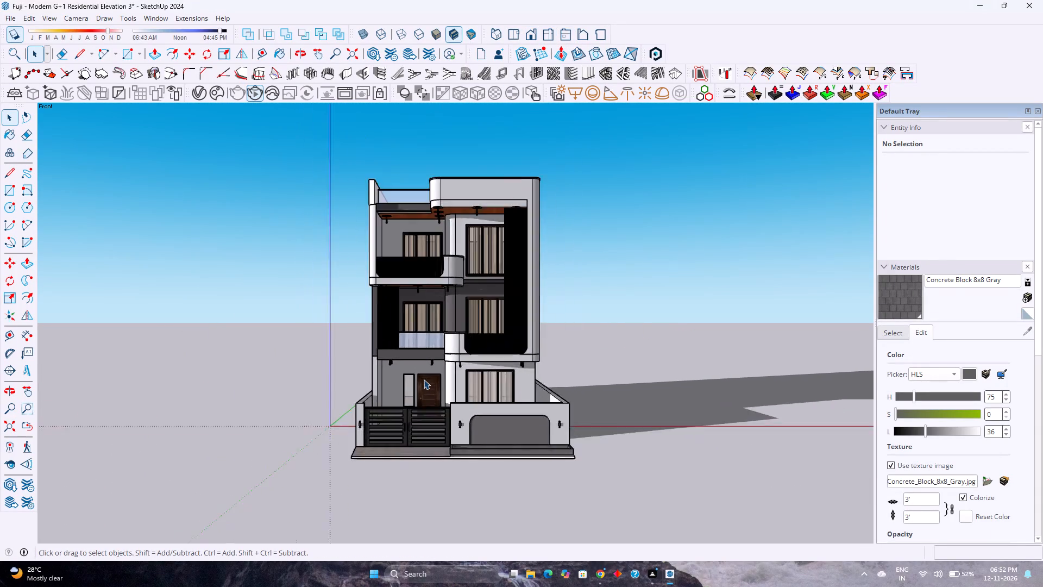
pyautogui.scroll(-1, 424, 379)
pyautogui.scroll(4, 424, 379)
pyautogui.scroll(-5, 424, 379)
pyautogui.scroll(5, 424, 379)
pyautogui.scroll(-4, 424, 379)
pyautogui.scroll(4, 424, 379)
pyautogui.scroll(-4, 424, 379)
pyautogui.scroll(5, 424, 379)
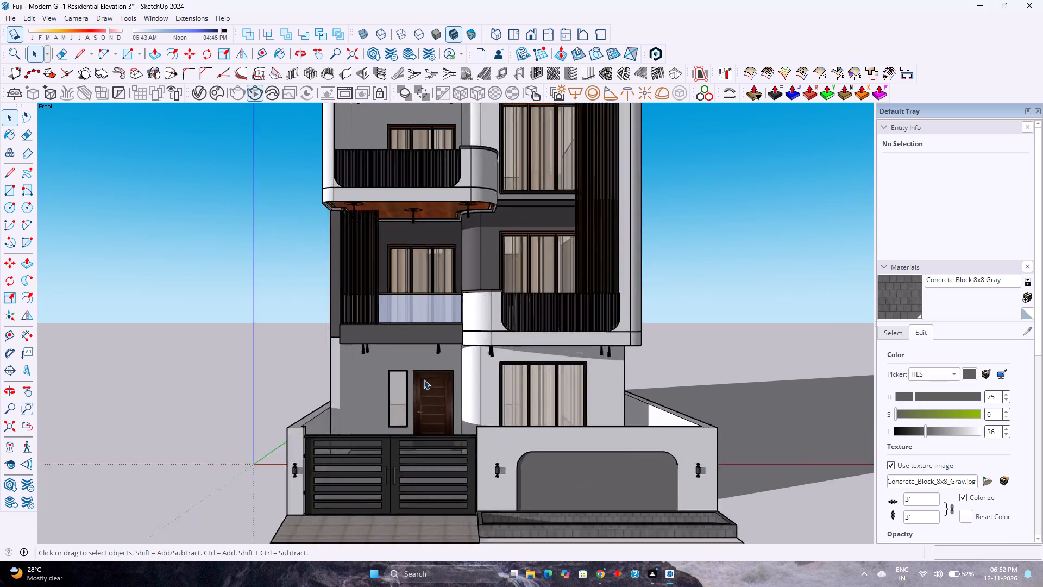
pyautogui.scroll(-5, 424, 379)
pyautogui.scroll(5, 424, 379)
pyautogui.scroll(-2, 424, 379)
pyautogui.scroll(1, 424, 379)
pyautogui.scroll(-2, 425, 379)
pyautogui.scroll(5, 426, 379)
pyautogui.scroll(-5, 426, 379)
pyautogui.scroll(2, 426, 379)
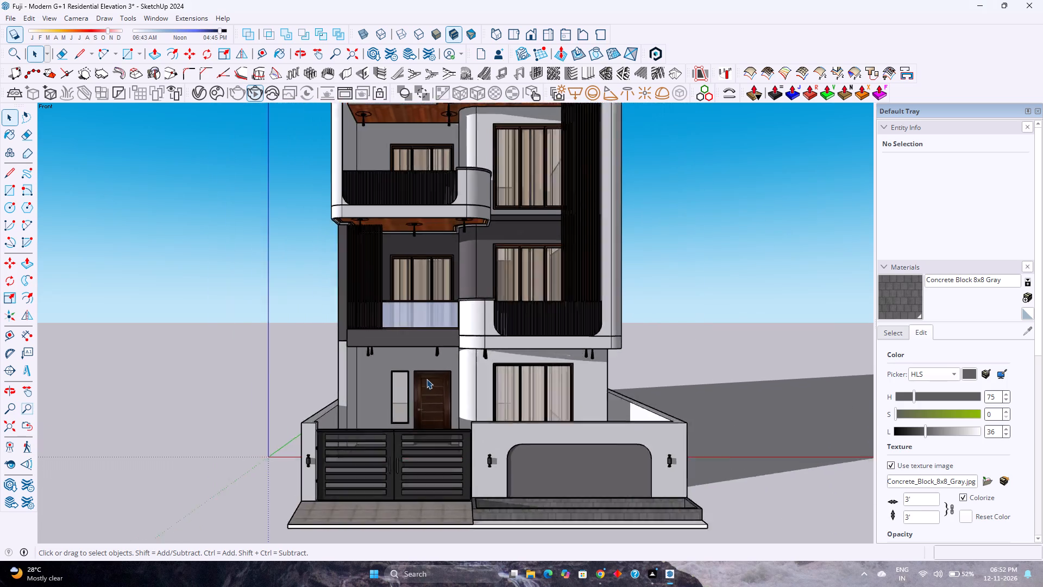
pyautogui.scroll(2, 426, 379)
pyautogui.scroll(-9, 426, 379)
pyautogui.scroll(8, 450, 333)
pyautogui.scroll(-4, 450, 333)
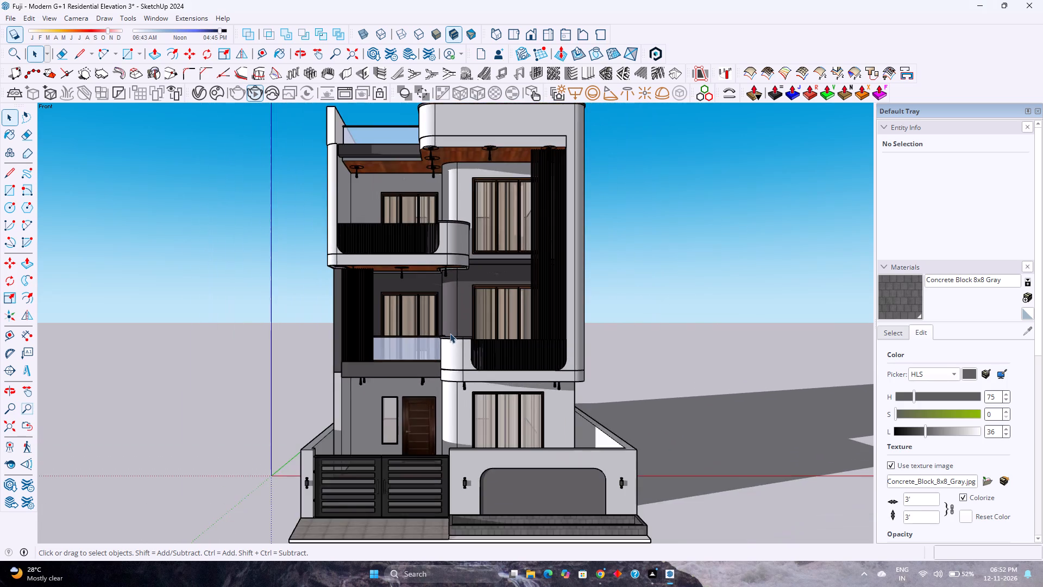
pyautogui.scroll(-3, 450, 333)
pyautogui.scroll(3, 450, 333)
pyautogui.scroll(-3, 450, 333)
pyautogui.scroll(3, 450, 333)
pyautogui.scroll(-3, 450, 333)
pyautogui.scroll(3, 450, 333)
pyautogui.scroll(-4, 450, 333)
pyautogui.scroll(3, 450, 333)
pyautogui.scroll(-3, 450, 333)
pyautogui.scroll(1, 450, 333)
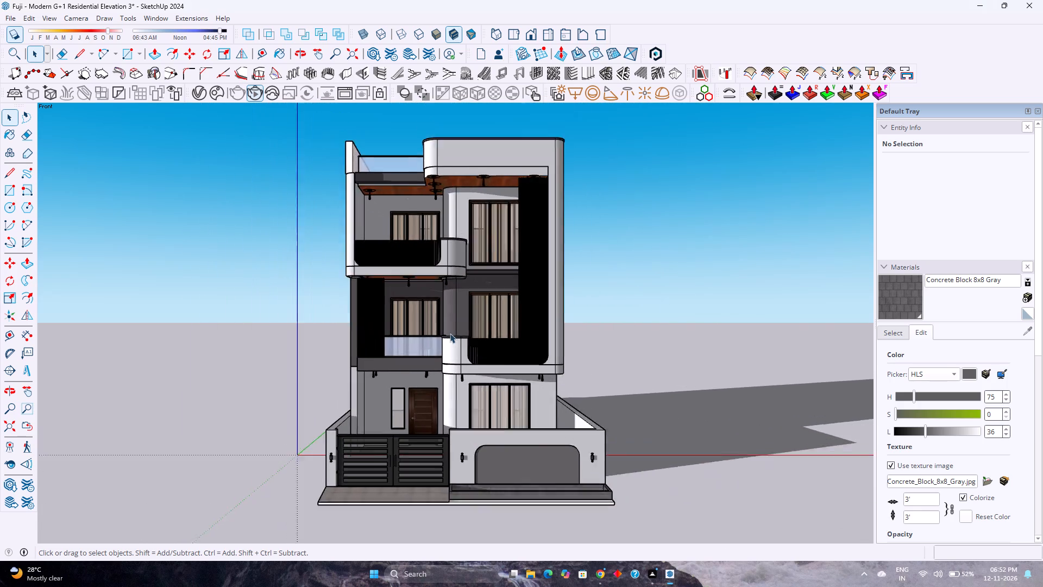
pyautogui.scroll(2, 450, 333)
pyautogui.scroll(-8, 450, 334)
pyautogui.scroll(7, 450, 334)
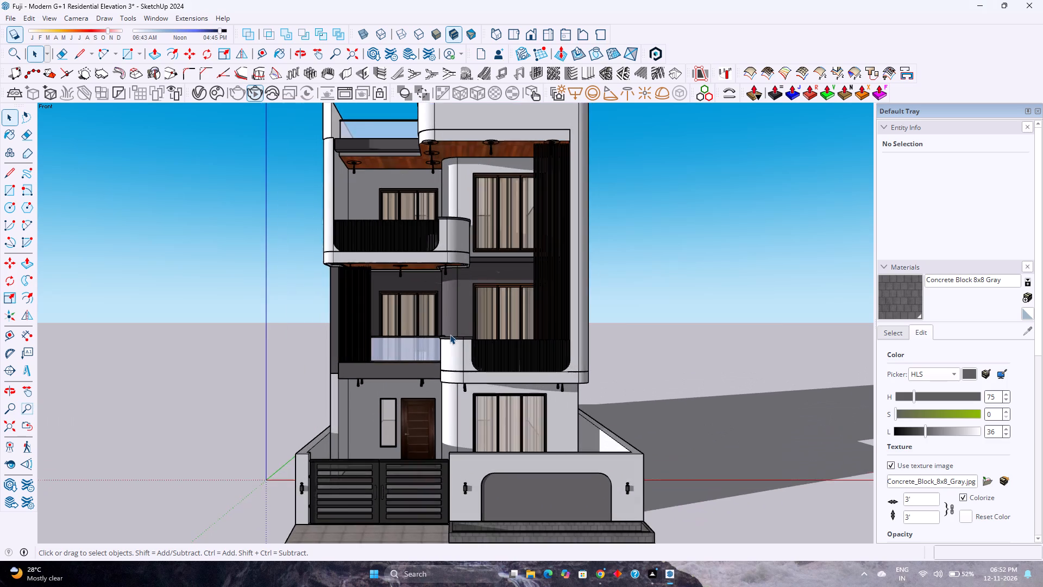
pyautogui.scroll(-3, 450, 334)
pyautogui.scroll(2, 450, 334)
pyautogui.scroll(-2, 450, 334)
pyautogui.scroll(5, 450, 334)
pyautogui.scroll(-4, 450, 334)
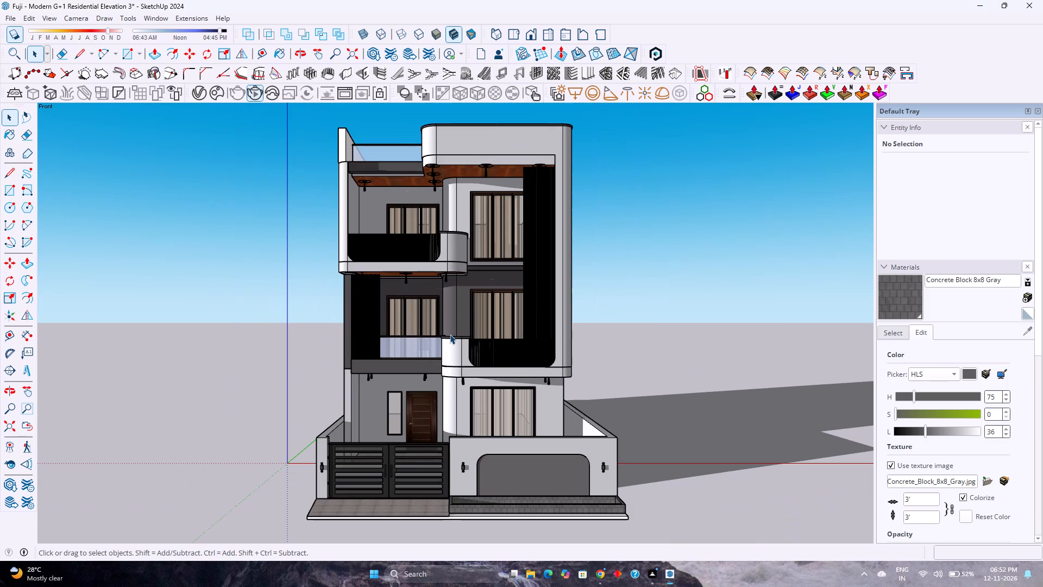
pyautogui.scroll(-4, 450, 334)
pyautogui.scroll(3, 450, 334)
pyautogui.scroll(-4, 450, 334)
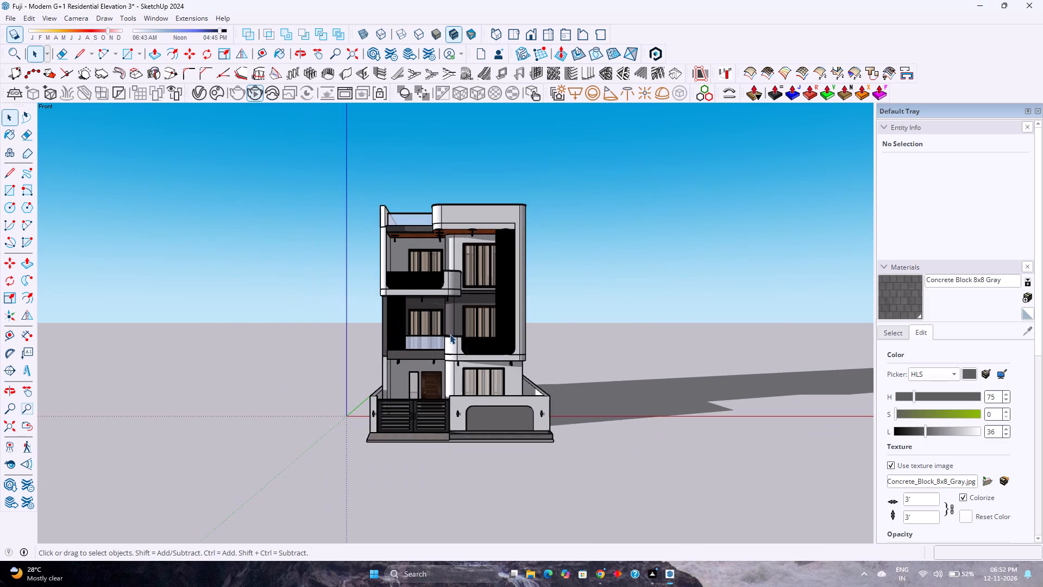
pyautogui.scroll(5, 450, 334)
pyautogui.scroll(-2, 470, 325)
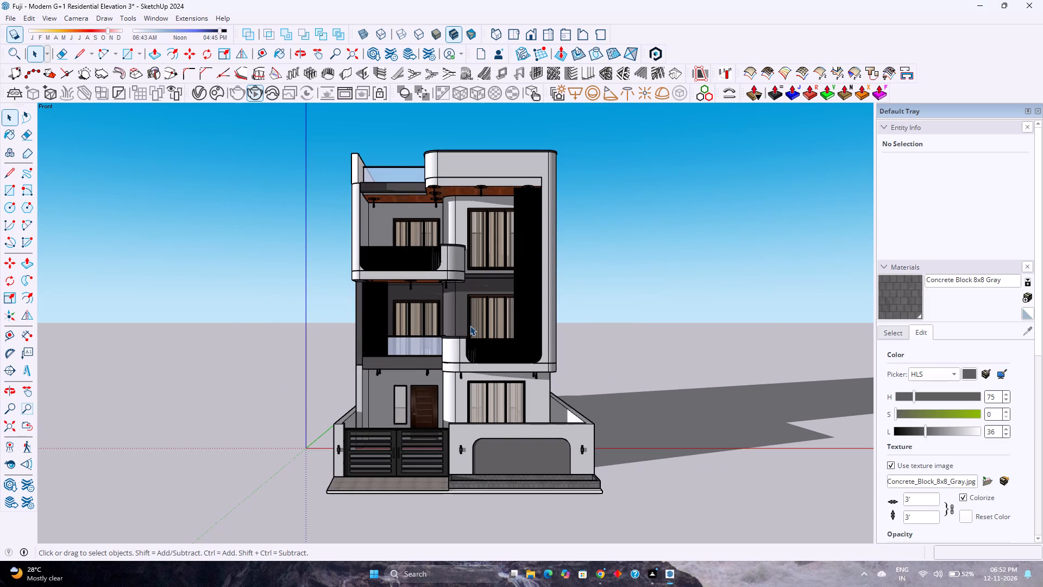
pyautogui.scroll(4, 477, 353)
pyautogui.scroll(-4, 477, 353)
pyautogui.scroll(4, 477, 353)
pyautogui.scroll(-4, 477, 353)
pyautogui.scroll(3, 477, 353)
pyautogui.scroll(-3, 477, 353)
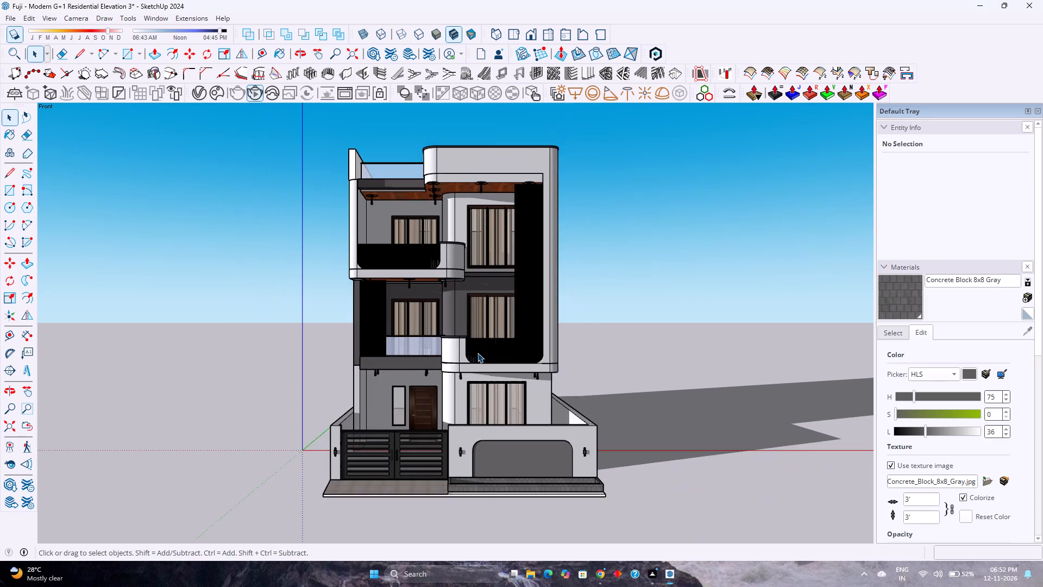
pyautogui.scroll(-4, 477, 353)
pyautogui.scroll(8, 477, 353)
pyautogui.scroll(-4, 477, 353)
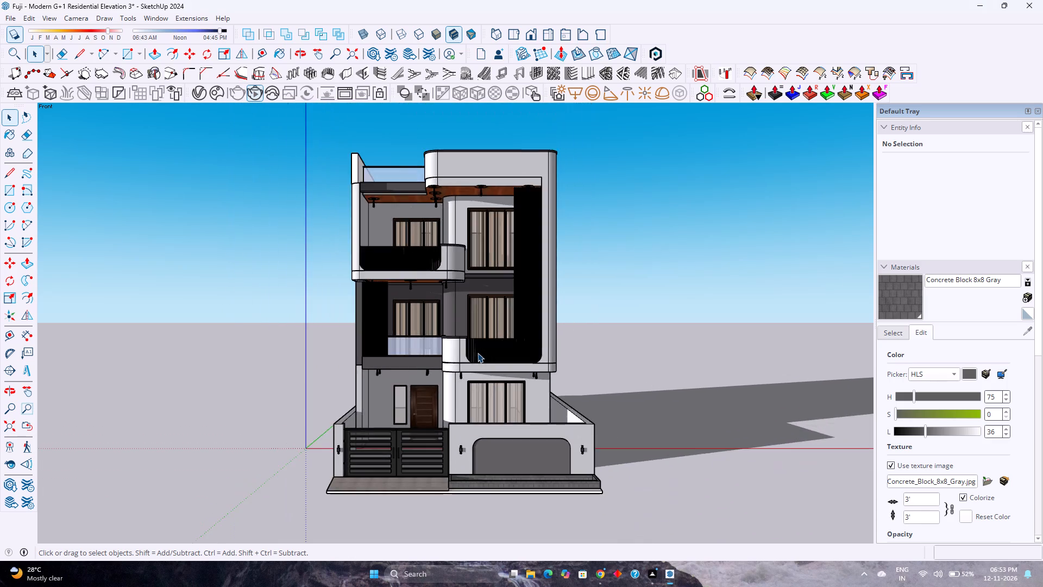
pyautogui.scroll(4, 477, 353)
pyautogui.scroll(-3, 477, 353)
pyautogui.scroll(1, 477, 353)
pyautogui.scroll(-6, 477, 353)
pyautogui.scroll(5, 479, 353)
pyautogui.scroll(-4, 479, 353)
pyautogui.scroll(4, 479, 353)
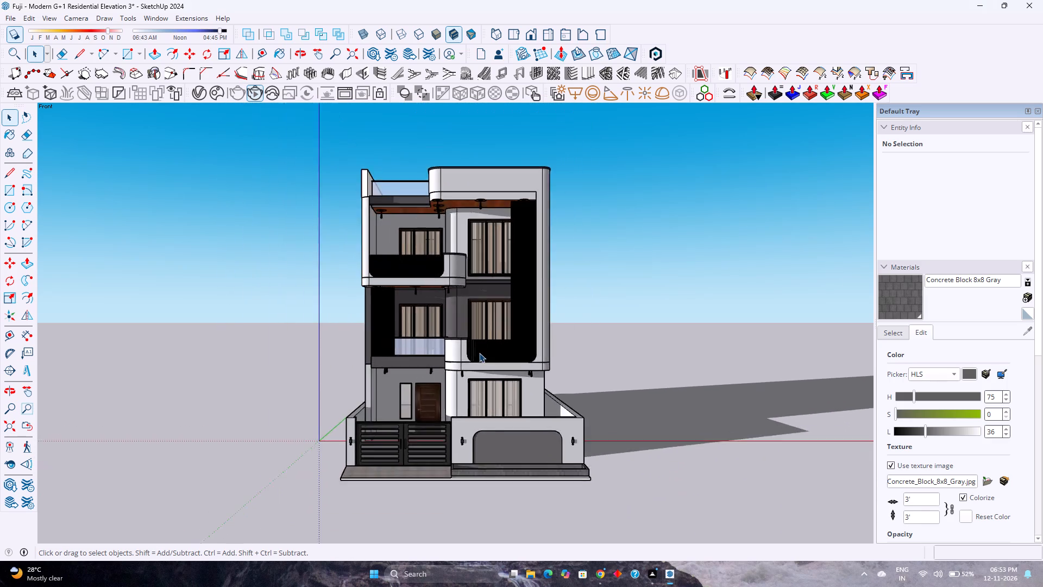
pyautogui.scroll(-4, 479, 353)
pyautogui.scroll(3, 479, 353)
pyautogui.scroll(-4, 479, 353)
pyautogui.scroll(4, 479, 353)
pyautogui.scroll(-5, 479, 353)
pyautogui.scroll(5, 479, 353)
pyautogui.scroll(-4, 479, 353)
pyautogui.scroll(4, 479, 353)
pyautogui.scroll(-4, 479, 353)
pyautogui.scroll(4, 479, 353)
pyautogui.scroll(-4, 479, 353)
pyautogui.scroll(4, 479, 353)
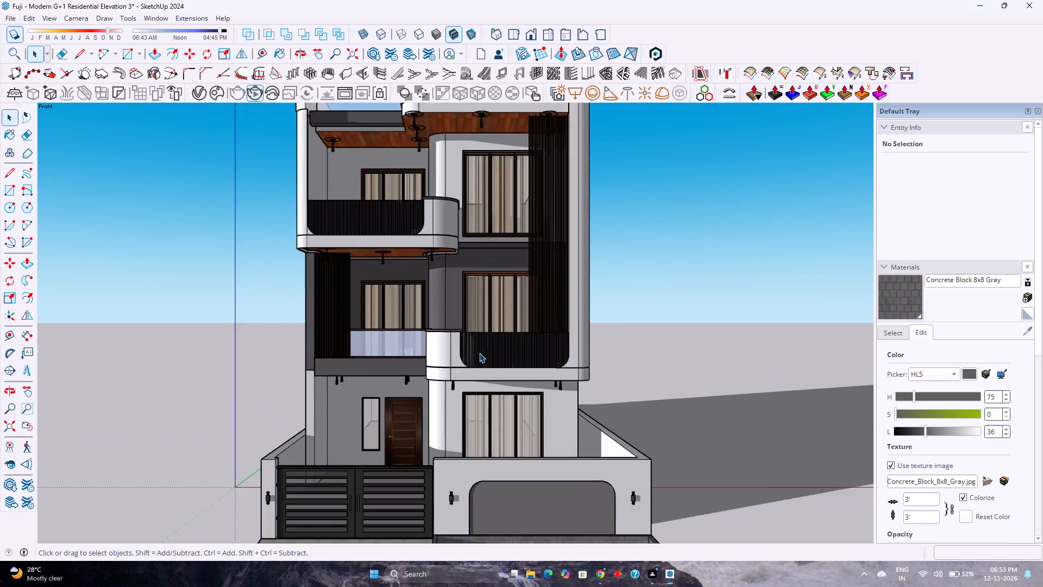
pyautogui.scroll(-9, 479, 353)
pyautogui.scroll(11, 479, 353)
pyautogui.scroll(-4, 479, 355)
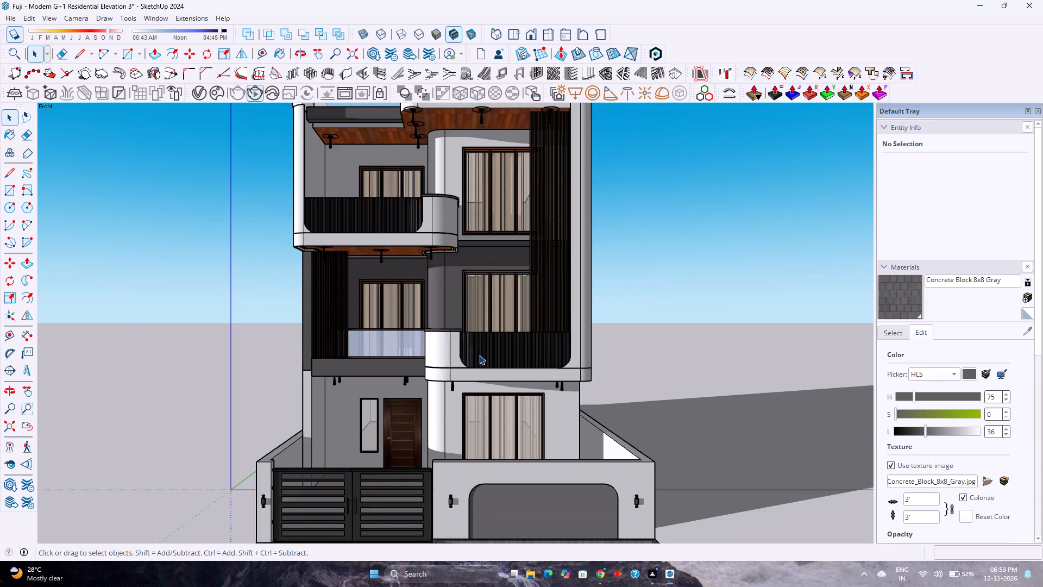
pyautogui.scroll(-5, 479, 355)
# Examine the house from a slight front-corner angle, near and far, checking the curved balconies, boundary wall recess and side wall.
pyautogui.moveTo(486, 363); pyautogui.dragTo(416, 354, button='middle')
pyautogui.middleClick(414, 354)
pyautogui.scroll(5, 411, 351)
pyautogui.scroll(-4, 411, 351)
pyautogui.scroll(4, 411, 351)
pyautogui.scroll(-3, 411, 351)
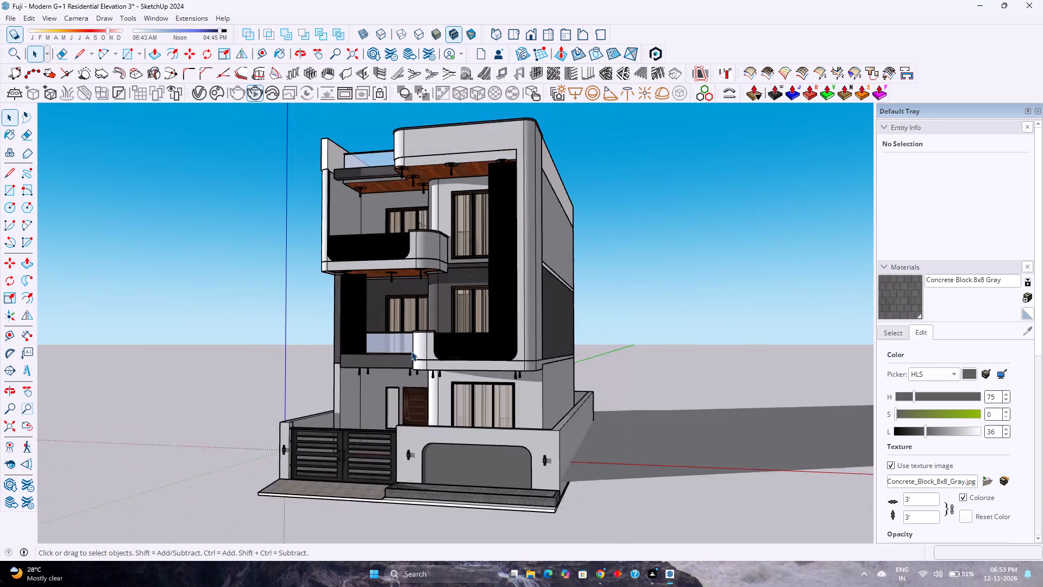
pyautogui.scroll(-7, 411, 351)
pyautogui.scroll(6, 411, 351)
pyautogui.scroll(-5, 411, 351)
pyautogui.scroll(5, 411, 351)
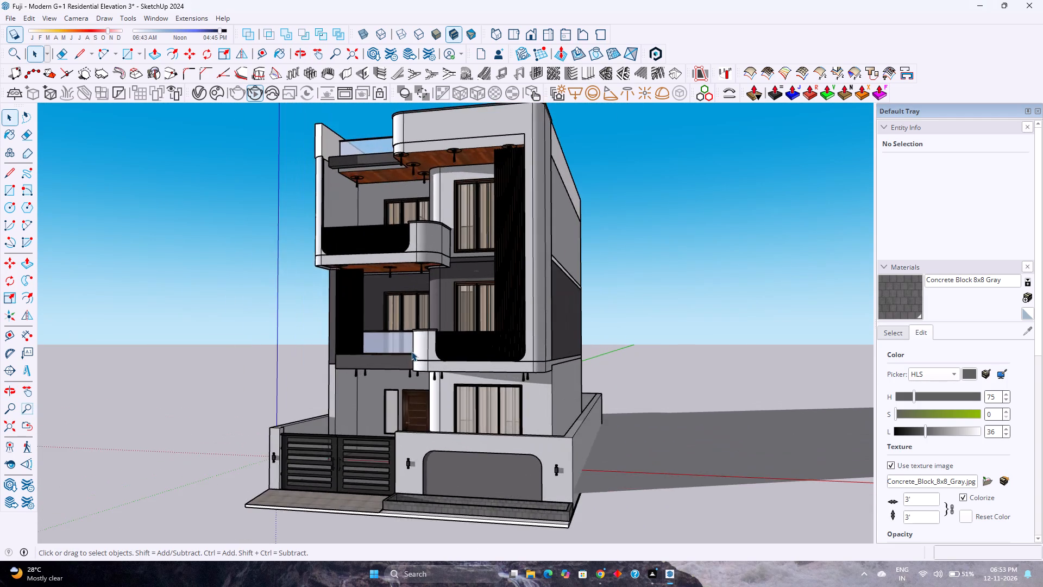
pyautogui.scroll(-7, 411, 351)
pyautogui.scroll(9, 411, 351)
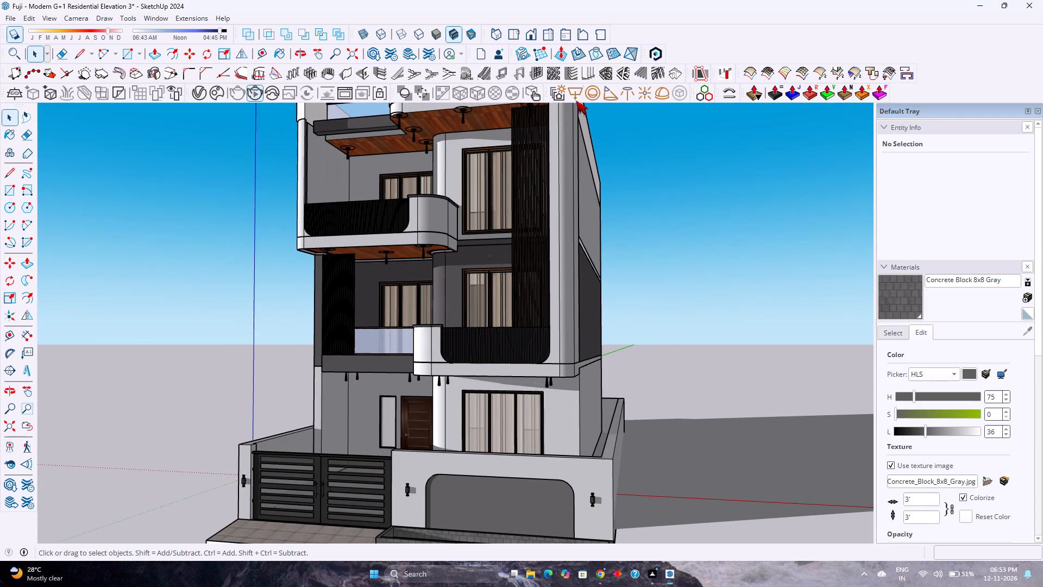
# Return to the standard front view and examine the whole elevation, near and far, around the balconies, windows and entrance.
pyautogui.click(532, 34)
pyautogui.scroll(-6, 386, 276)
pyautogui.scroll(3, 386, 276)
pyautogui.scroll(-3, 386, 276)
pyautogui.scroll(2, 386, 422)
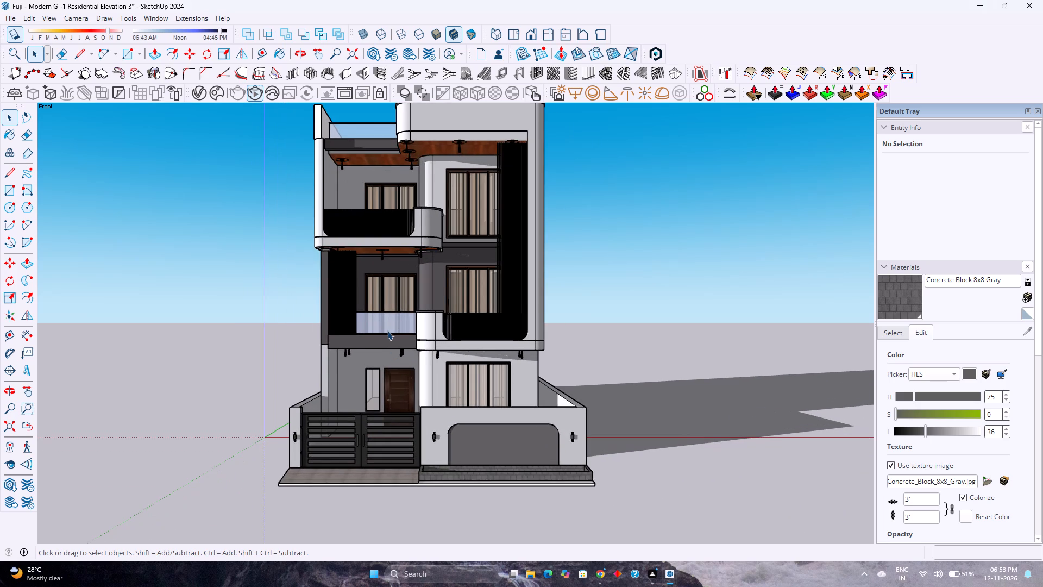
pyautogui.scroll(-2, 387, 330)
pyautogui.scroll(3, 384, 200)
pyautogui.scroll(-2, 384, 200)
pyautogui.scroll(1, 384, 200)
pyautogui.scroll(-1, 384, 201)
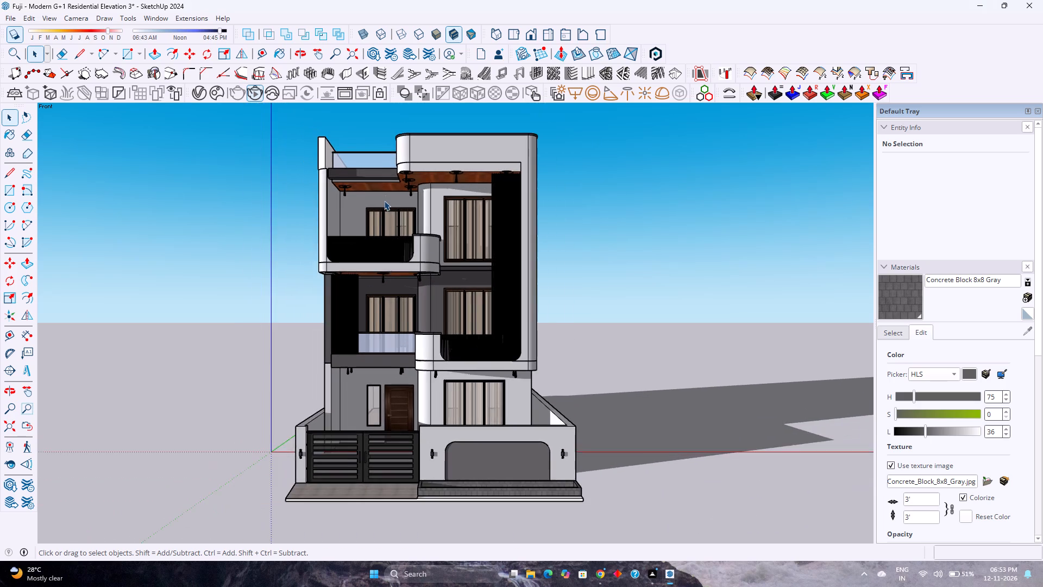
pyautogui.scroll(1, 384, 201)
pyautogui.scroll(-1, 384, 201)
pyautogui.scroll(2, 384, 201)
pyautogui.scroll(-2, 384, 201)
pyautogui.scroll(2, 384, 201)
pyautogui.scroll(-2, 384, 201)
pyautogui.scroll(1, 384, 201)
pyautogui.scroll(-1, 384, 201)
pyautogui.scroll(1, 384, 201)
pyautogui.scroll(-2, 384, 201)
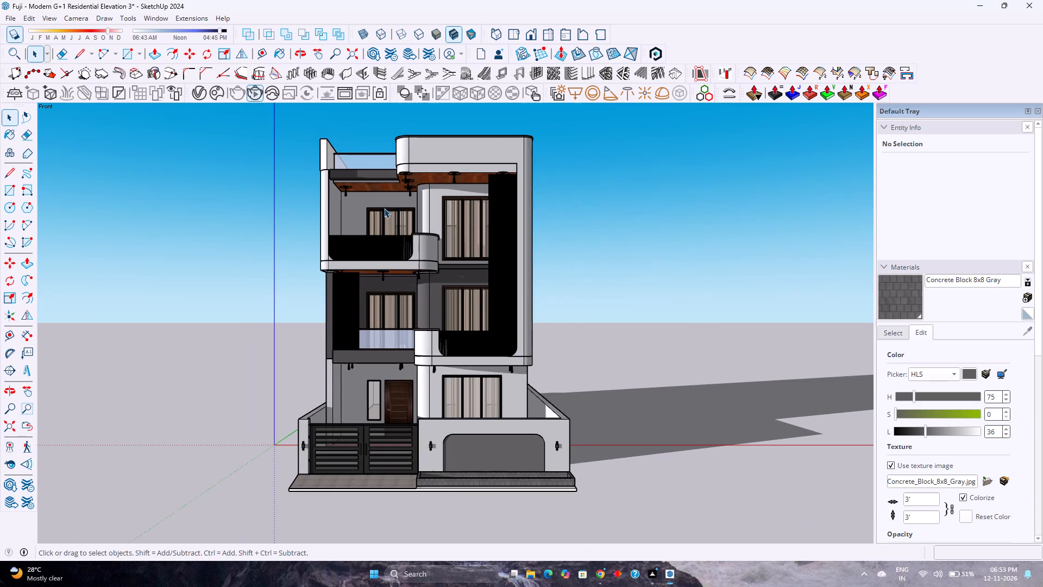
pyautogui.scroll(2, 391, 230)
pyautogui.scroll(-2, 391, 230)
pyautogui.scroll(1, 391, 230)
pyautogui.scroll(-1, 391, 230)
pyautogui.scroll(1, 391, 230)
pyautogui.scroll(-1, 391, 230)
pyautogui.scroll(1, 391, 230)
pyautogui.scroll(-1, 391, 230)
pyautogui.scroll(1, 384, 305)
pyautogui.scroll(-1, 384, 305)
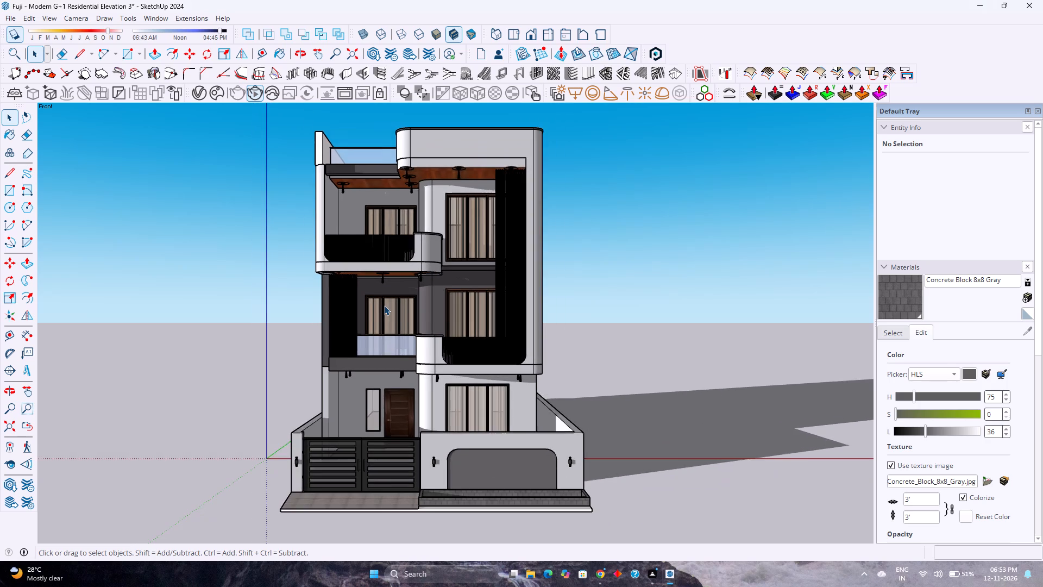
pyautogui.scroll(1, 384, 305)
pyautogui.scroll(-1, 384, 305)
pyautogui.scroll(1, 384, 305)
pyautogui.scroll(-1, 384, 305)
pyautogui.scroll(1, 384, 305)
pyautogui.scroll(-1, 384, 305)
pyautogui.scroll(1, 387, 299)
pyautogui.scroll(-1, 387, 299)
pyautogui.scroll(1, 387, 299)
pyautogui.scroll(-1, 387, 299)
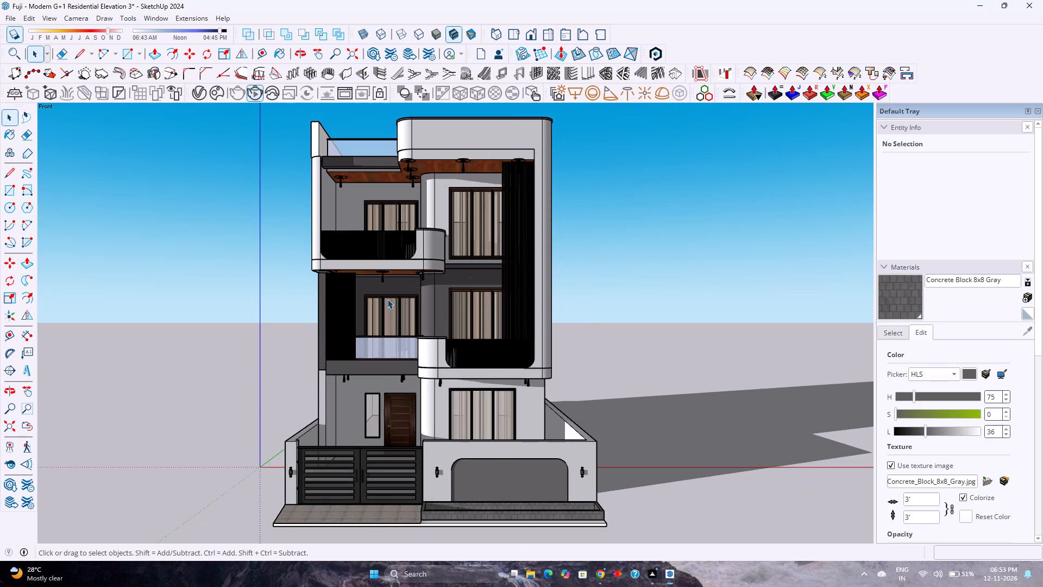
# Examine the front elevation, near and far, from the gate and boundary wall recess up to the balconies and roof parapet.
pyautogui.scroll(1, 387, 299)
pyautogui.scroll(-1, 387, 299)
pyautogui.scroll(1, 387, 299)
pyautogui.scroll(-1, 387, 299)
pyautogui.scroll(1, 387, 299)
pyautogui.scroll(-1, 387, 299)
pyautogui.scroll(1, 387, 299)
pyautogui.scroll(-1, 387, 299)
pyautogui.scroll(1, 387, 299)
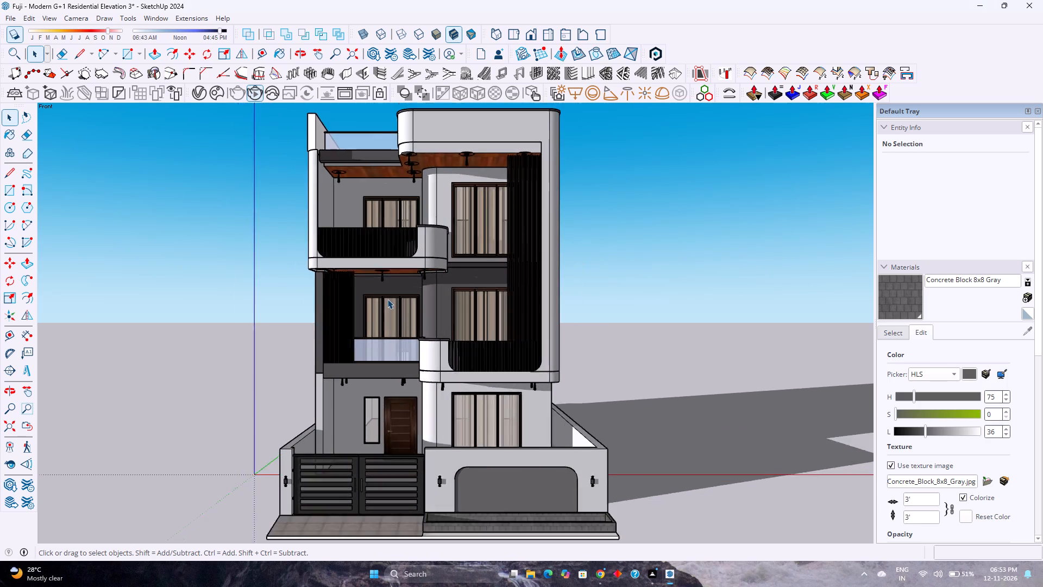
pyautogui.scroll(-1, 387, 299)
pyautogui.scroll(1, 387, 299)
pyautogui.scroll(-1, 387, 299)
pyautogui.scroll(1, 387, 299)
pyautogui.scroll(-1, 387, 299)
pyautogui.scroll(1, 387, 299)
pyautogui.scroll(-1, 387, 299)
pyautogui.scroll(1, 387, 299)
pyautogui.scroll(-1, 387, 299)
pyautogui.scroll(1, 387, 299)
pyautogui.scroll(-1, 387, 299)
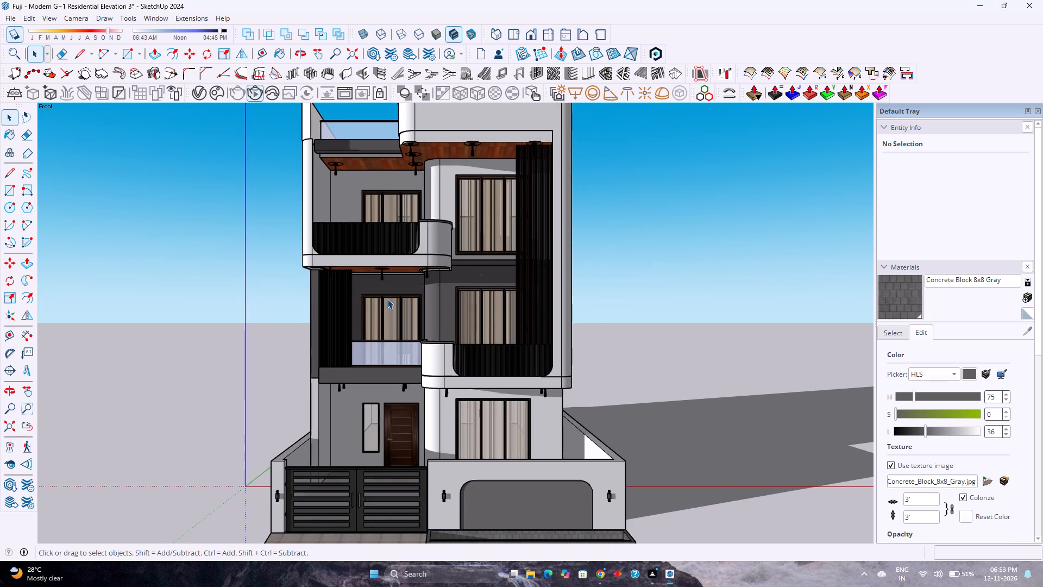
pyautogui.scroll(1, 387, 299)
pyautogui.scroll(-1, 387, 299)
pyautogui.scroll(2, 387, 299)
pyautogui.scroll(-2, 387, 299)
pyautogui.scroll(1, 387, 299)
pyautogui.scroll(-1, 387, 299)
pyautogui.scroll(1, 387, 299)
pyautogui.scroll(-2, 387, 299)
pyautogui.scroll(2, 387, 299)
pyautogui.scroll(-1, 387, 299)
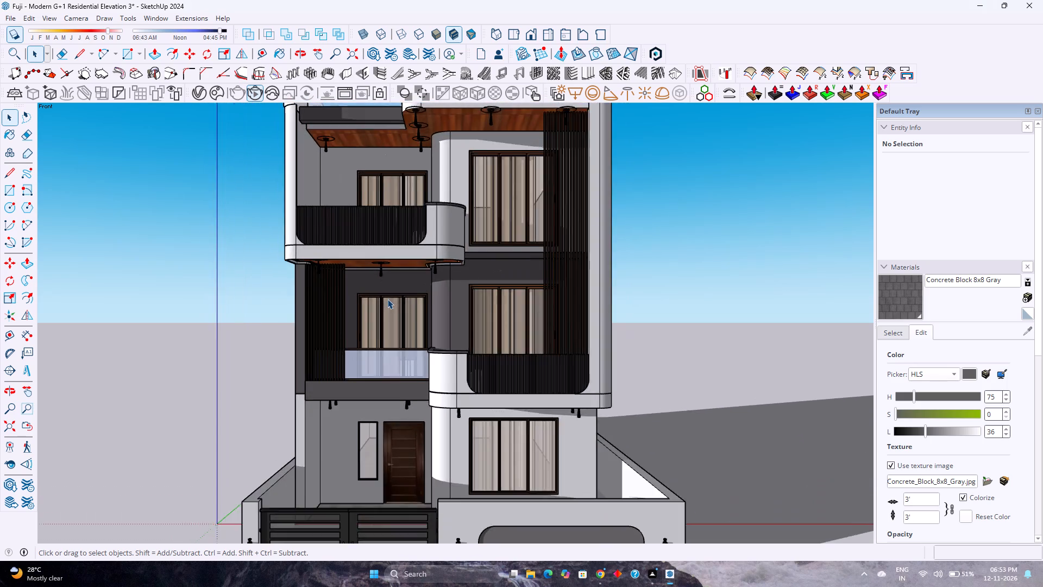
pyautogui.scroll(1, 387, 299)
pyautogui.scroll(-6, 387, 299)
pyautogui.scroll(4, 387, 299)
pyautogui.scroll(-3, 387, 299)
pyautogui.scroll(2, 387, 299)
pyautogui.scroll(-3, 387, 299)
pyautogui.scroll(3, 387, 299)
pyautogui.scroll(-3, 387, 299)
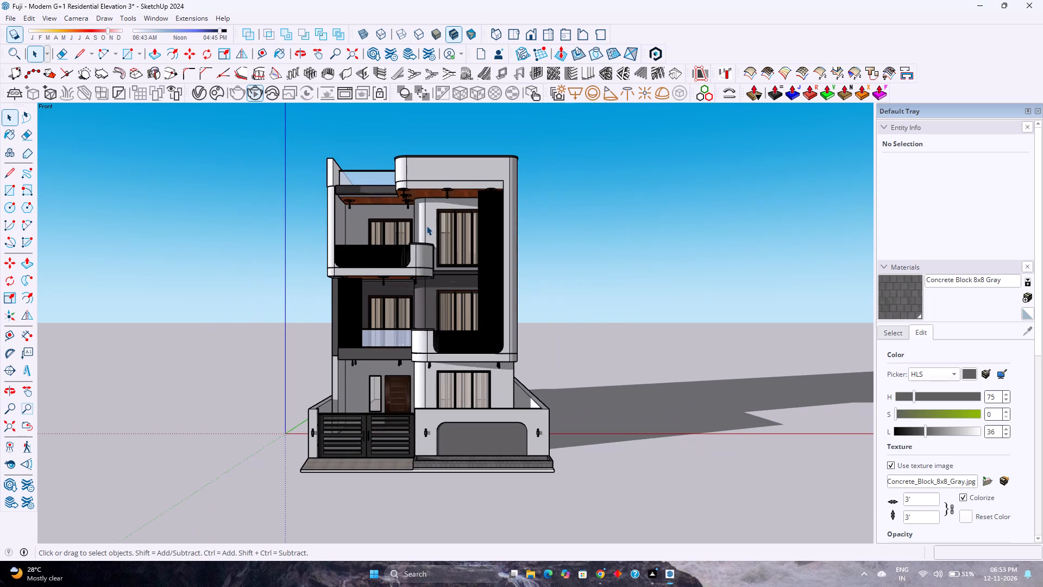
pyautogui.scroll(7, 406, 237)
pyautogui.scroll(-8, 406, 239)
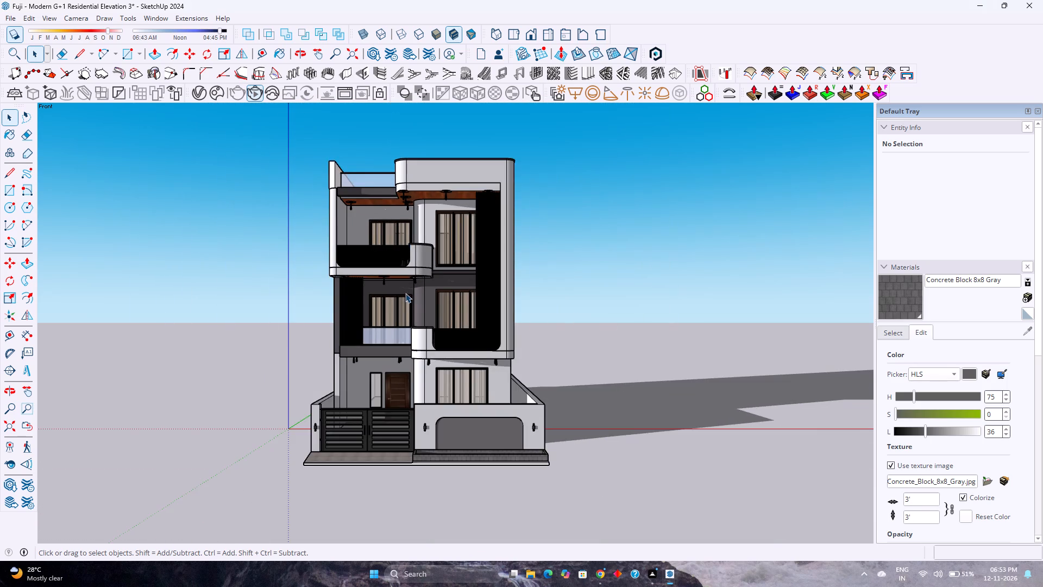
pyautogui.scroll(2, 406, 293)
pyautogui.scroll(-4, 407, 294)
pyautogui.scroll(5, 407, 294)
# Examine the house from the front corner with its side wall, and again from nearly straight ahead.
pyautogui.moveTo(406, 294); pyautogui.dragTo(354, 317, button='middle')
pyautogui.middleClick(354, 317)
pyautogui.scroll(1, 348, 306)
pyautogui.scroll(-5, 348, 302)
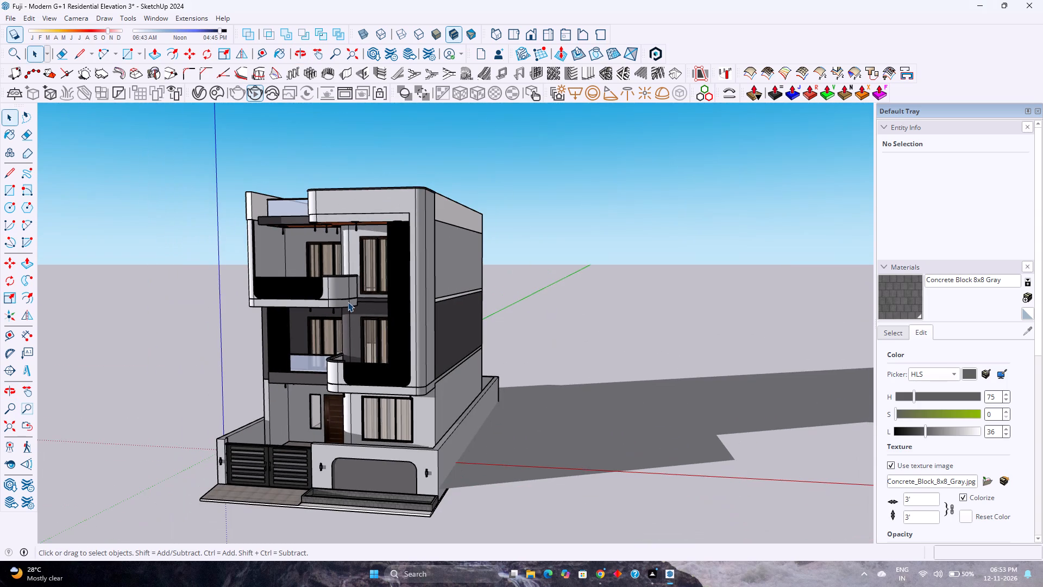
pyautogui.moveTo(318, 334); pyautogui.dragTo(390, 305, button='middle')
pyautogui.scroll(1, 319, 334)
pyautogui.scroll(-3, 390, 305)
pyautogui.scroll(1, 391, 304)
pyautogui.scroll(-3, 391, 303)
pyautogui.scroll(2, 365, 340)
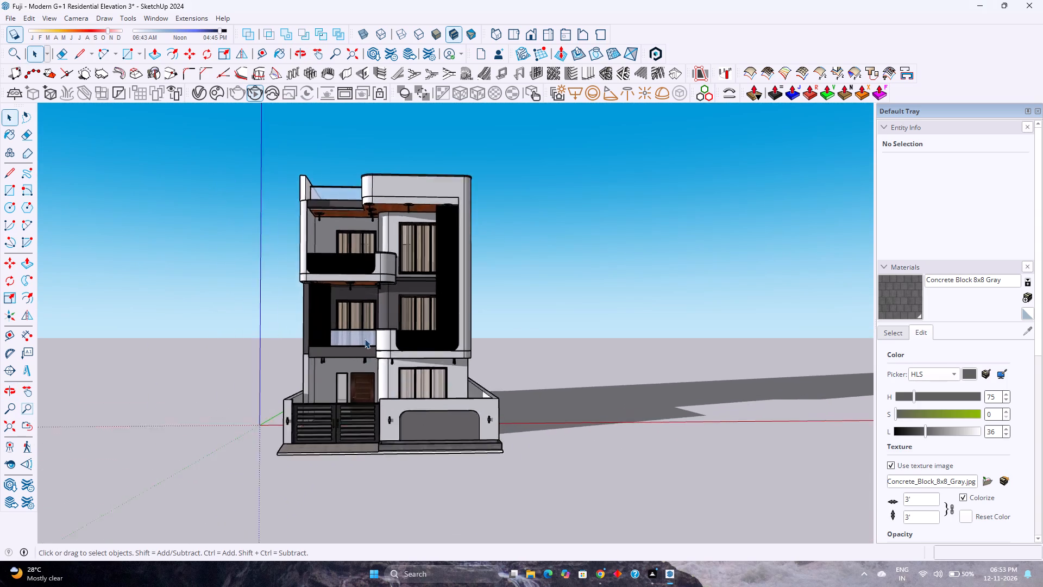
pyautogui.scroll(-5, 365, 339)
pyautogui.scroll(4, 365, 339)
pyautogui.scroll(-4, 365, 338)
pyautogui.scroll(3, 365, 338)
# Return to the standard front view and examine the whole elevation, near and far, around the entrance, curved balconies, windows and slatted screens.
pyautogui.click(529, 35)
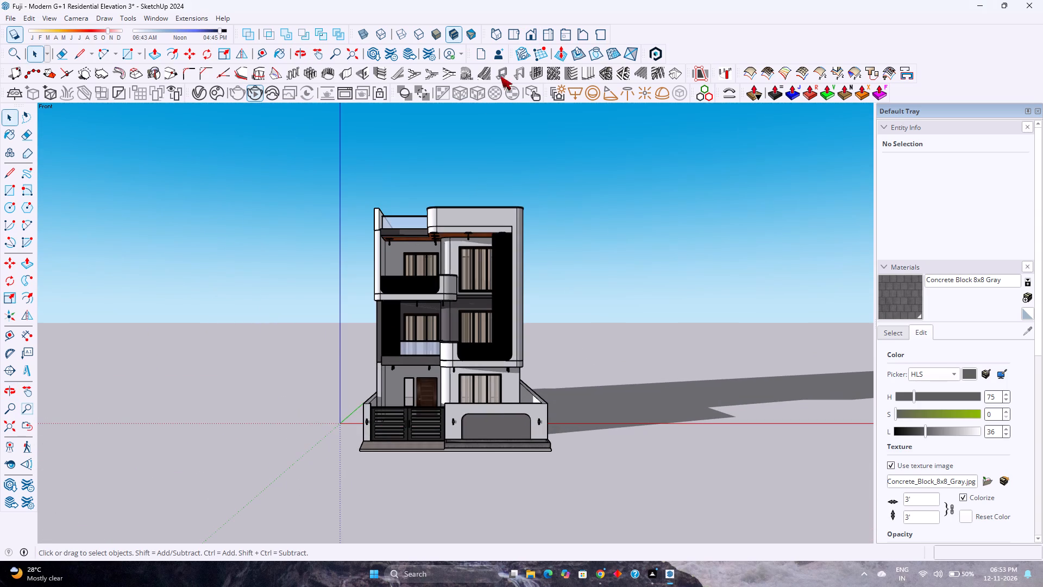
pyautogui.scroll(5, 444, 346)
pyautogui.scroll(-4, 443, 346)
pyautogui.scroll(5, 443, 346)
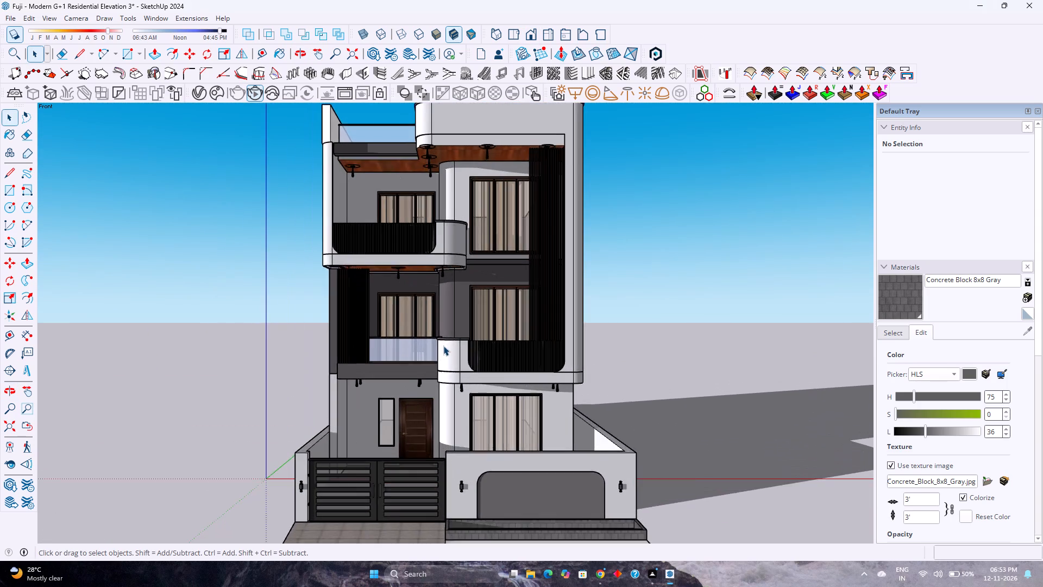
pyautogui.scroll(-3, 443, 346)
pyautogui.scroll(3, 443, 346)
pyautogui.scroll(-1, 443, 346)
pyautogui.scroll(1, 443, 346)
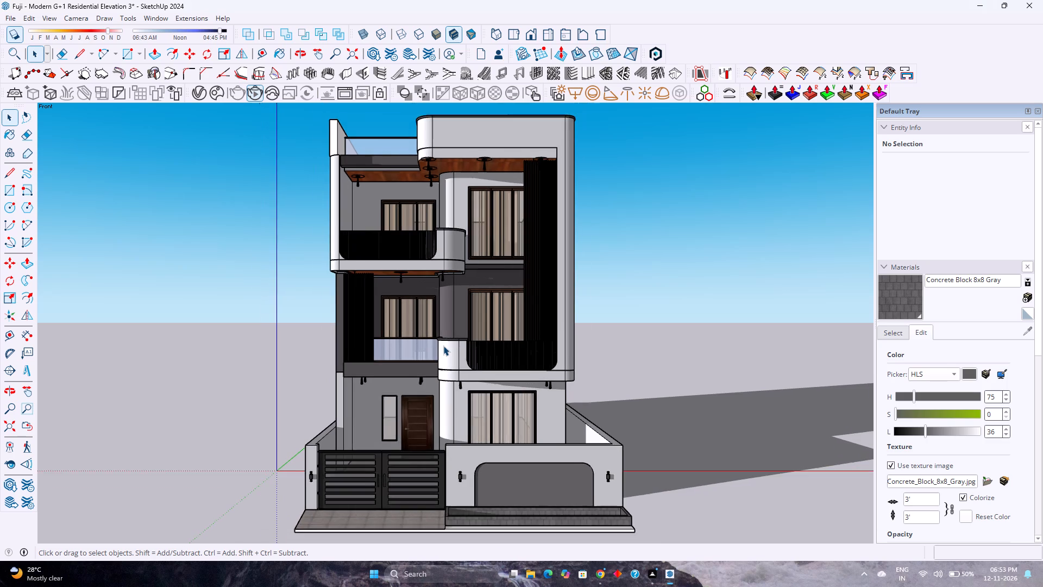
pyautogui.scroll(-4, 443, 346)
pyautogui.scroll(3, 443, 346)
pyautogui.scroll(-1, 443, 346)
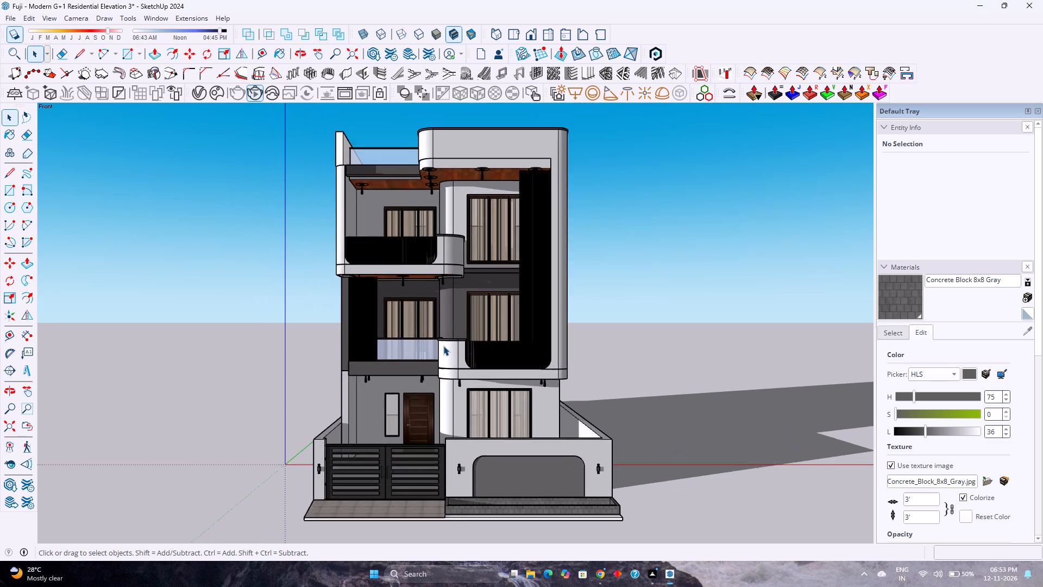
pyautogui.scroll(-3, 443, 346)
pyautogui.scroll(8, 443, 346)
pyautogui.scroll(-4, 464, 311)
pyautogui.scroll(4, 464, 311)
pyautogui.scroll(-5, 464, 311)
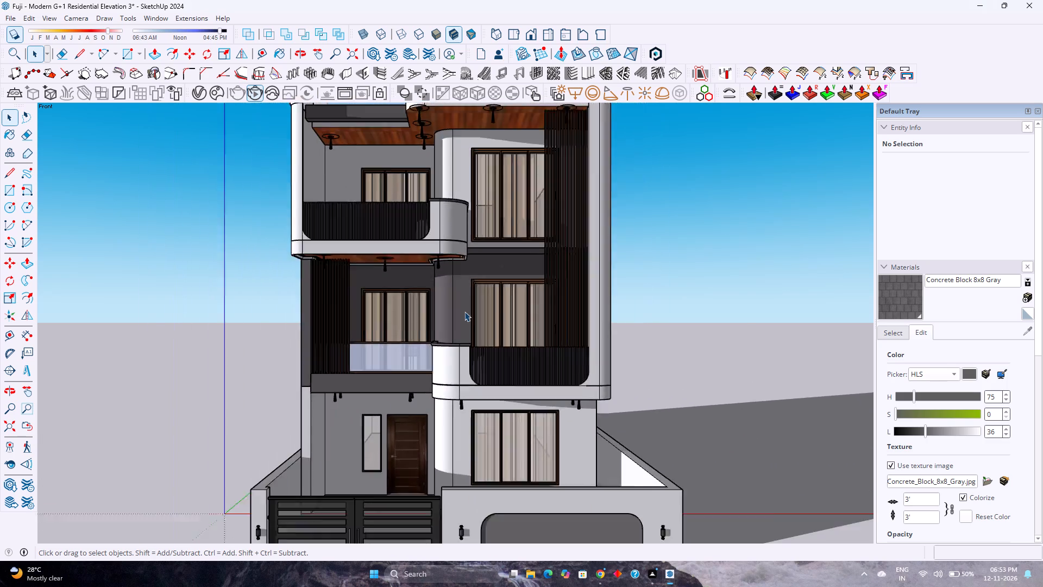
pyautogui.scroll(-3, 464, 311)
pyautogui.scroll(2, 464, 310)
pyautogui.scroll(-1, 464, 310)
pyautogui.scroll(1, 464, 310)
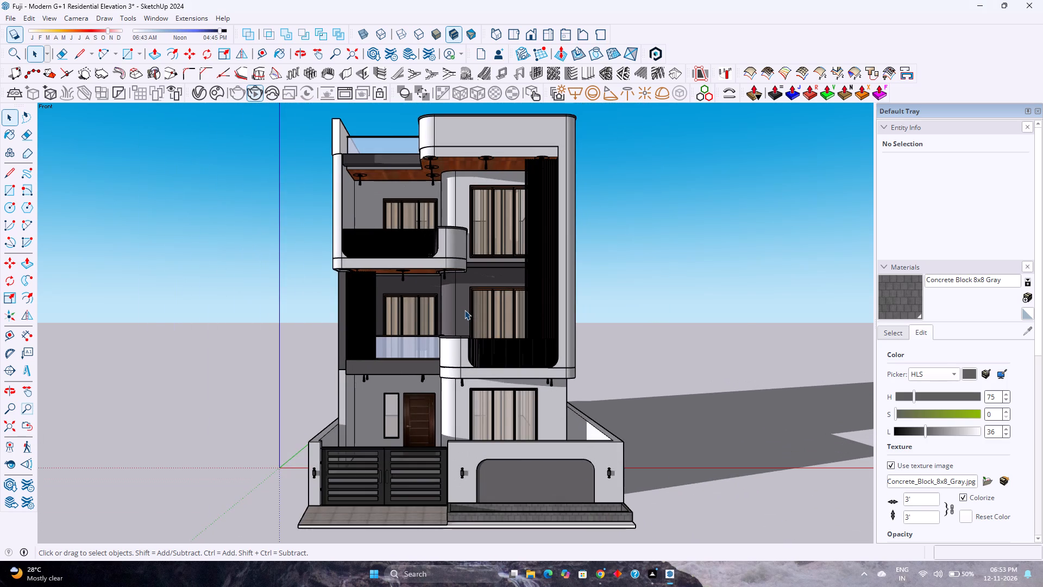
pyautogui.scroll(1, 464, 310)
pyautogui.scroll(-1, 464, 310)
pyautogui.scroll(1, 464, 310)
pyautogui.scroll(-1, 464, 310)
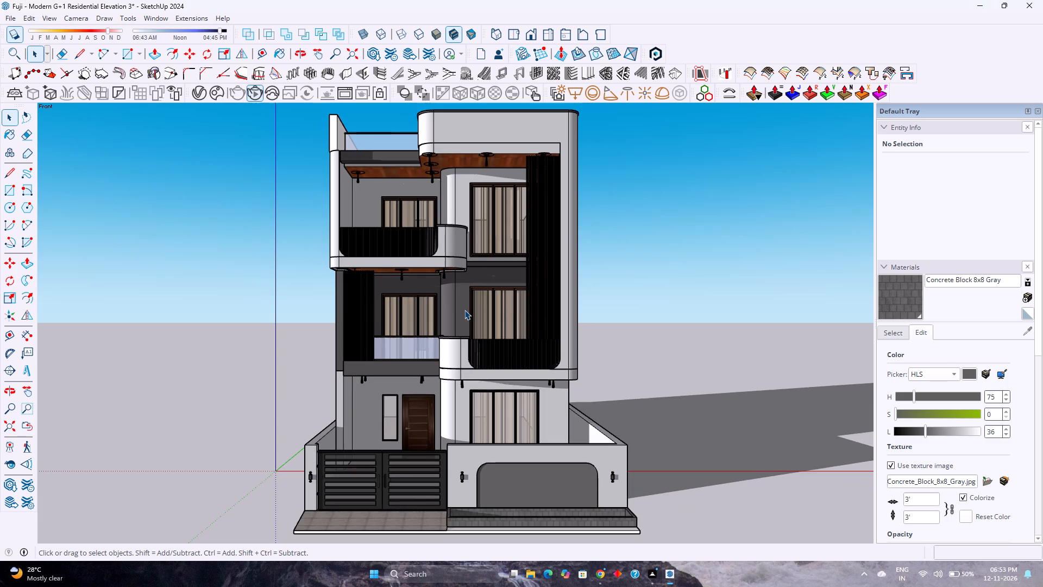
pyautogui.scroll(2, 464, 310)
pyautogui.scroll(-3, 464, 310)
pyautogui.scroll(1, 464, 310)
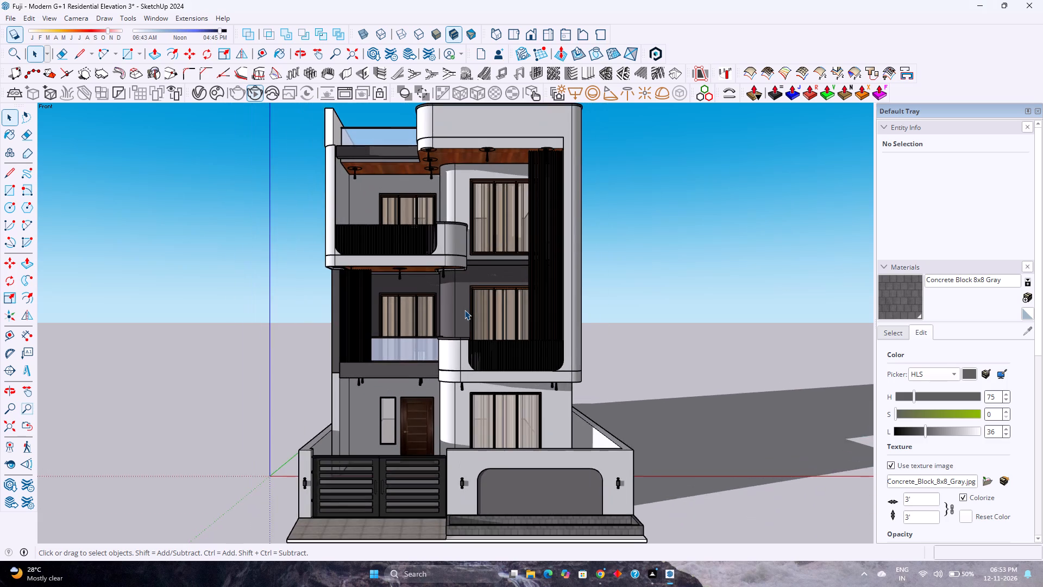
pyautogui.scroll(1, 464, 310)
pyautogui.scroll(-2, 464, 310)
pyautogui.scroll(1, 464, 310)
pyautogui.scroll(-1, 464, 310)
pyautogui.scroll(1, 464, 310)
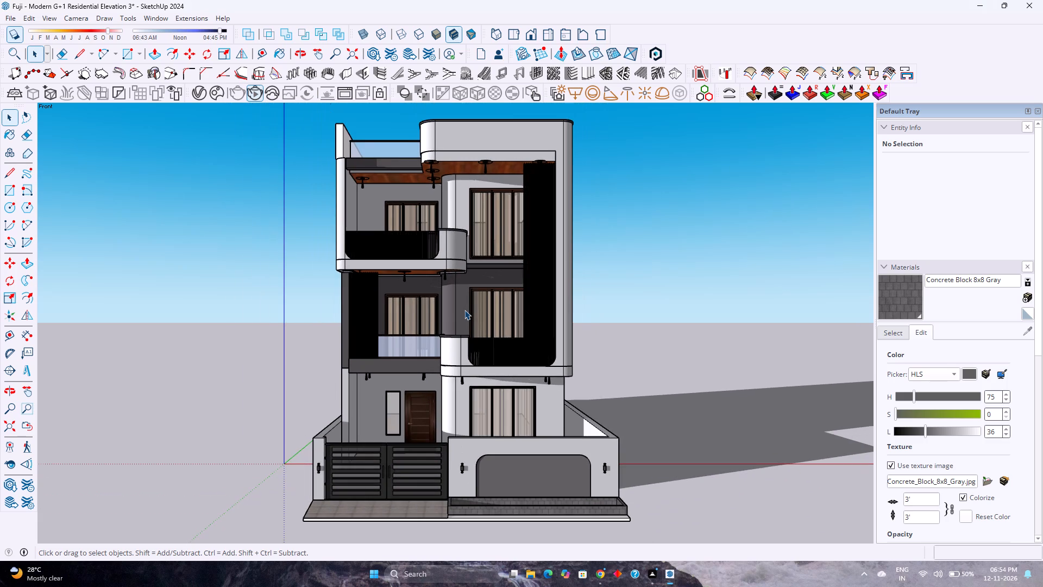
pyautogui.scroll(-1, 464, 310)
pyautogui.scroll(2, 465, 304)
pyautogui.scroll(-2, 465, 304)
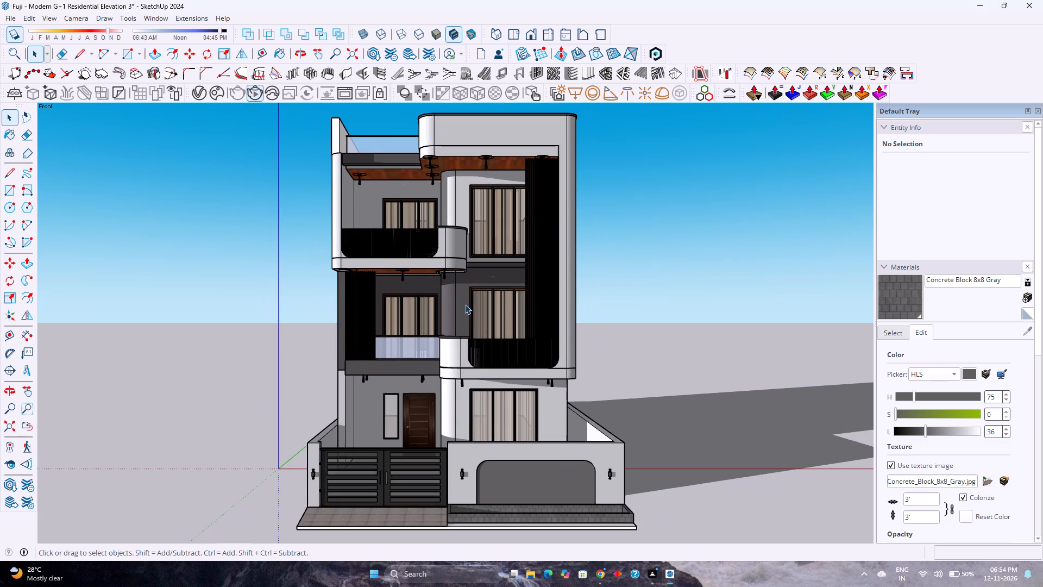
pyautogui.scroll(2, 465, 294)
pyautogui.scroll(-2, 465, 294)
pyautogui.scroll(3, 465, 294)
pyautogui.scroll(-1, 465, 294)
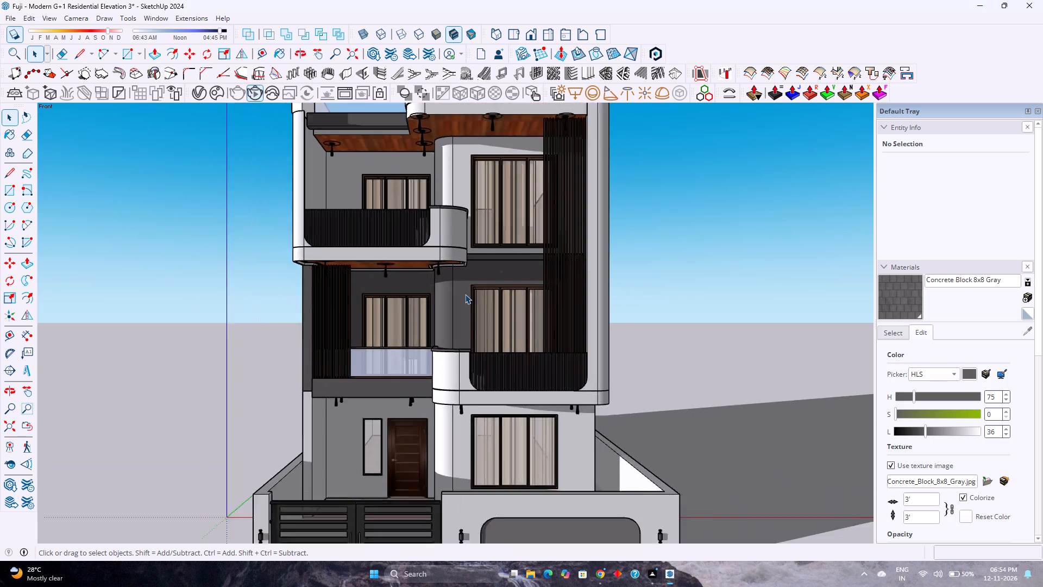
pyautogui.scroll(-2, 465, 294)
pyautogui.scroll(3, 465, 294)
pyautogui.scroll(-3, 465, 294)
pyautogui.scroll(3, 465, 294)
pyautogui.scroll(-3, 465, 294)
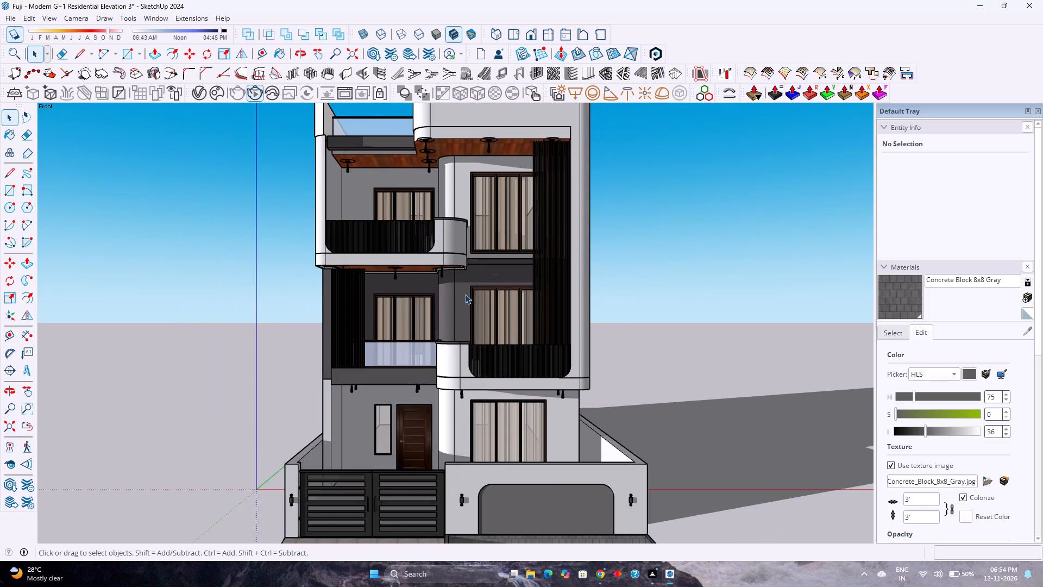
pyautogui.scroll(2, 465, 294)
pyautogui.scroll(-4, 465, 294)
pyautogui.scroll(1, 465, 294)
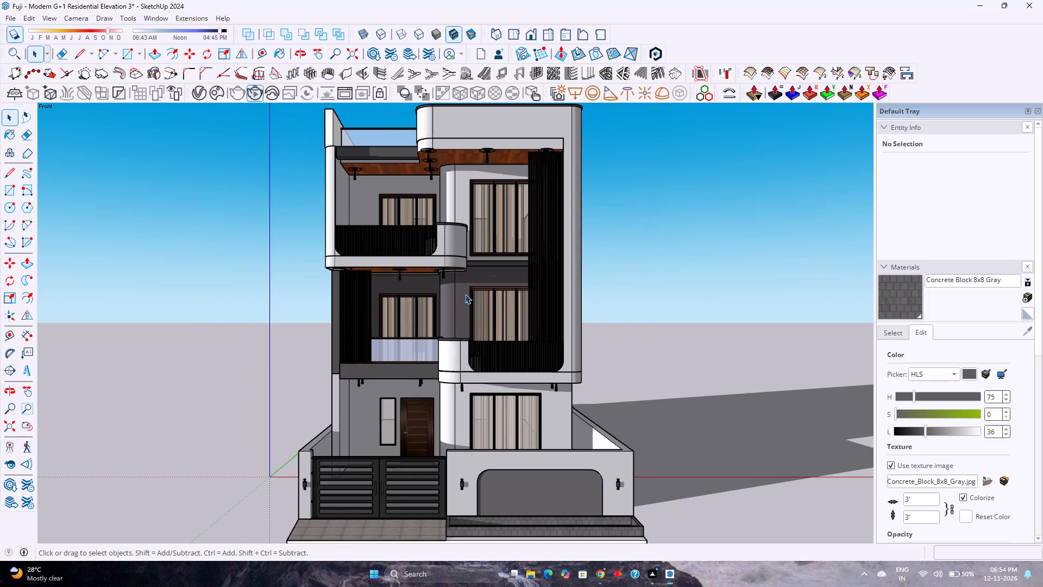
pyautogui.scroll(-1, 465, 294)
pyautogui.scroll(2, 465, 294)
pyautogui.scroll(-2, 465, 294)
pyautogui.scroll(1, 465, 294)
pyautogui.scroll(-1, 465, 294)
pyautogui.scroll(2, 465, 294)
pyautogui.scroll(-2, 465, 294)
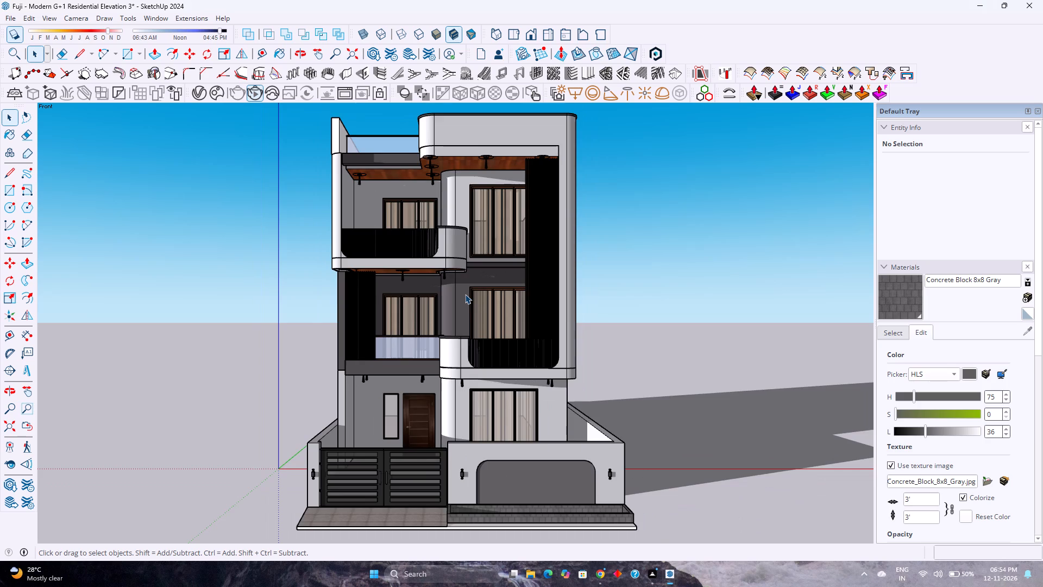
pyautogui.scroll(2, 465, 294)
pyautogui.scroll(-3, 465, 294)
pyautogui.scroll(3, 465, 294)
pyautogui.scroll(-3, 465, 294)
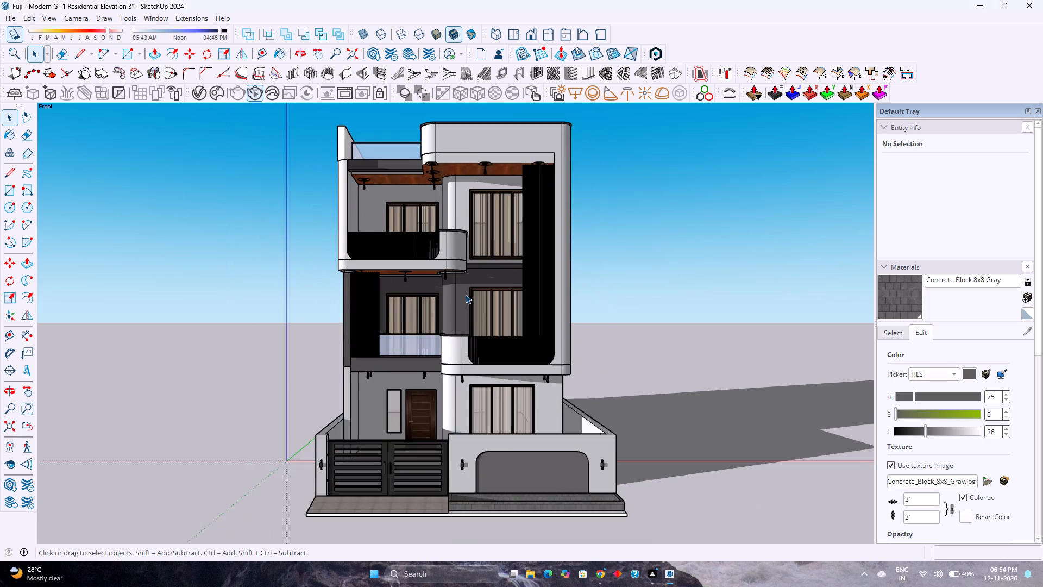
pyautogui.scroll(3, 465, 294)
pyautogui.scroll(-3, 465, 294)
pyautogui.scroll(4, 465, 294)
pyautogui.scroll(-4, 465, 294)
pyautogui.scroll(2, 465, 294)
pyautogui.scroll(-4, 465, 294)
pyautogui.scroll(2, 465, 294)
pyautogui.scroll(-4, 465, 294)
pyautogui.scroll(4, 465, 294)
pyautogui.scroll(-3, 465, 294)
pyautogui.scroll(3, 465, 294)
pyautogui.scroll(-2, 465, 294)
pyautogui.scroll(2, 465, 294)
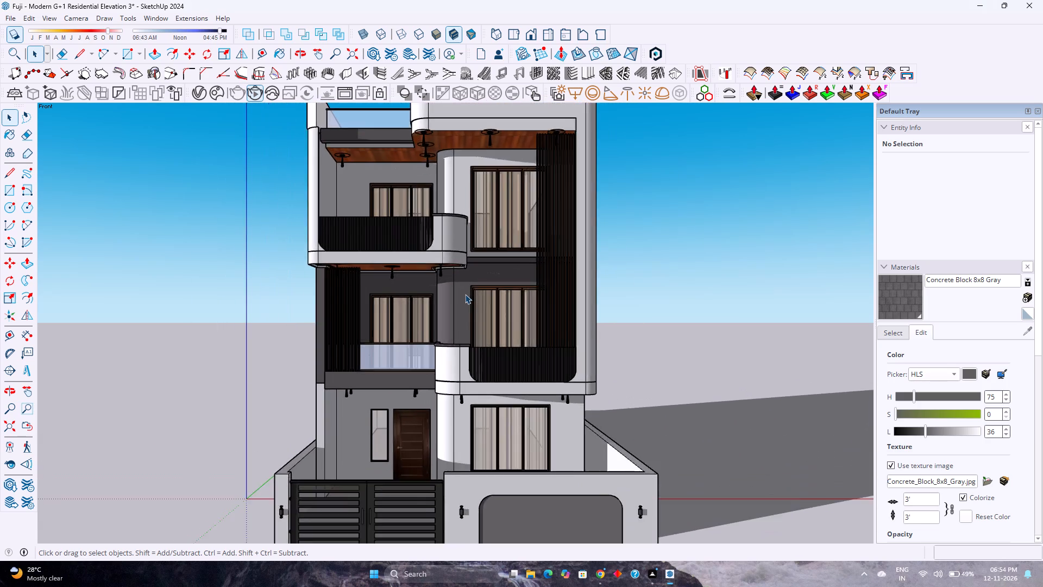
pyautogui.scroll(-2, 465, 294)
pyautogui.scroll(2, 465, 294)
pyautogui.scroll(-2, 465, 294)
pyautogui.scroll(2, 465, 294)
pyautogui.scroll(-4, 465, 294)
pyautogui.scroll(4, 465, 294)
pyautogui.scroll(-4, 465, 294)
pyautogui.scroll(4, 465, 294)
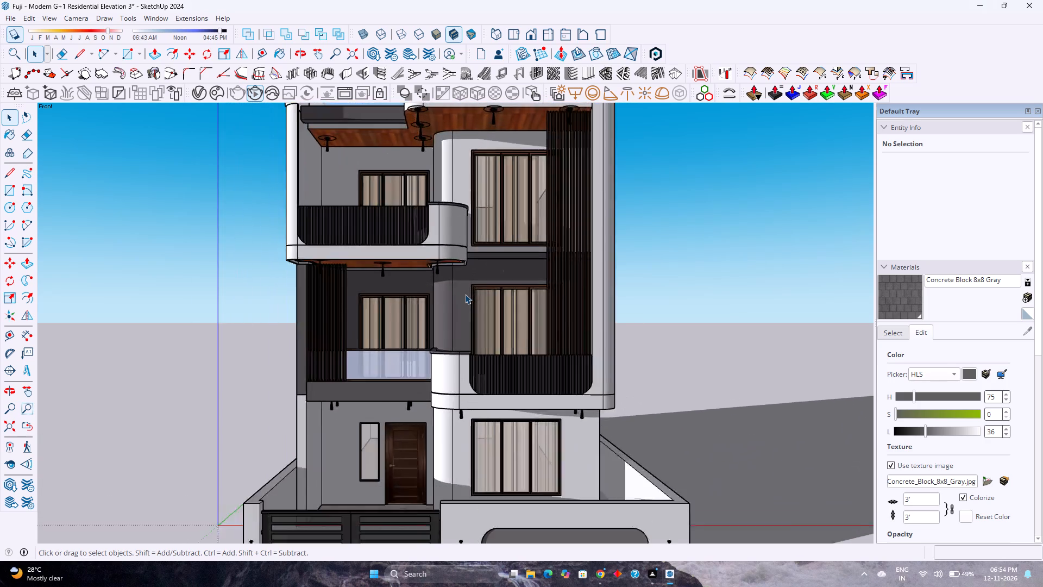
# Examine the middle floor up close in front view, around the curved balcony, sliding windows, glass railing and vertical slats.
pyautogui.scroll(-4, 465, 294)
pyautogui.scroll(7, 465, 294)
pyautogui.scroll(-3, 466, 283)
pyautogui.scroll(4, 466, 283)
pyautogui.scroll(-2, 466, 283)
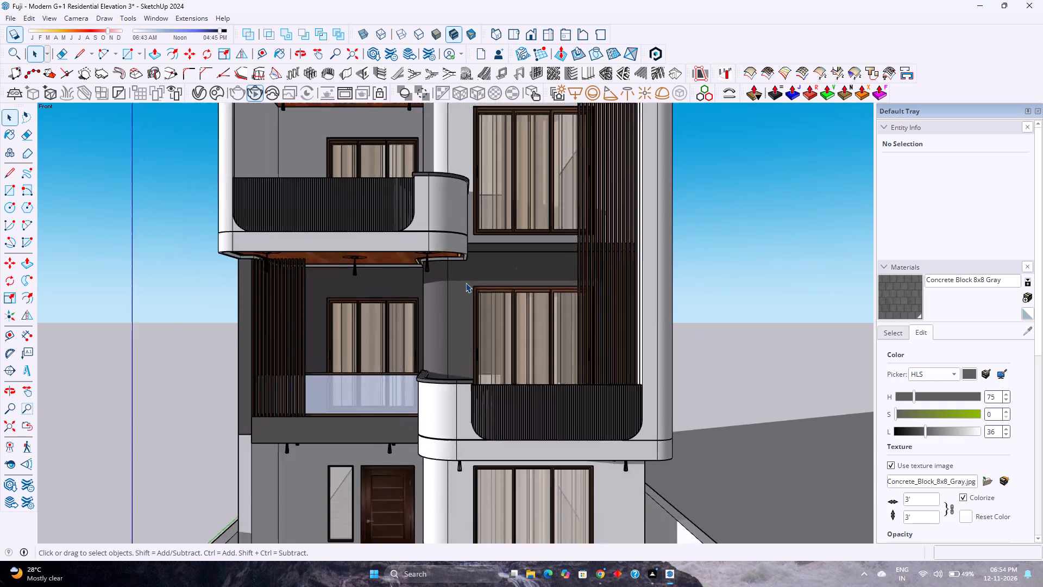
pyautogui.scroll(-2, 466, 283)
pyautogui.scroll(5, 558, 288)
pyautogui.scroll(4, 430, 281)
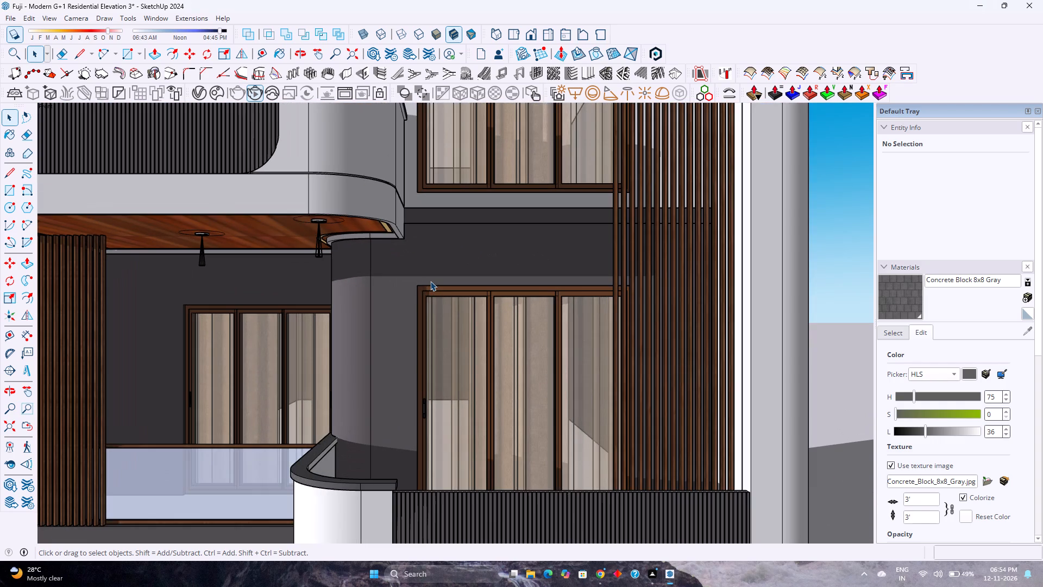
pyautogui.scroll(1, 430, 281)
pyautogui.scroll(-9, 430, 281)
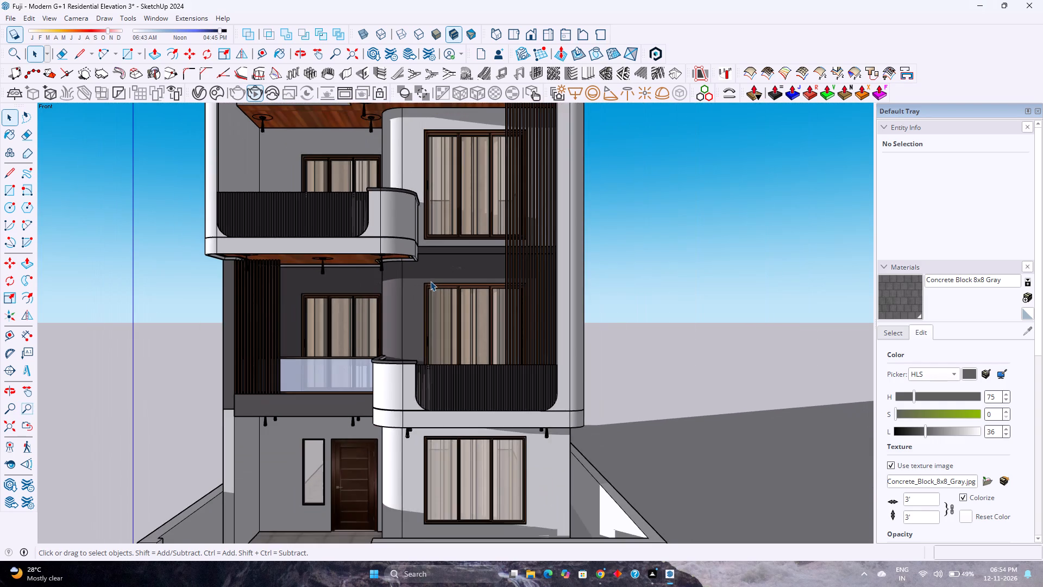
# Examine the front elevation, near and far, around the curved balconies, vertical slats, windows, entrance and boundary wall, keeping the standard front view.
pyautogui.scroll(7, 430, 281)
pyautogui.scroll(-4, 430, 281)
pyautogui.scroll(4, 430, 281)
pyautogui.scroll(-3, 430, 281)
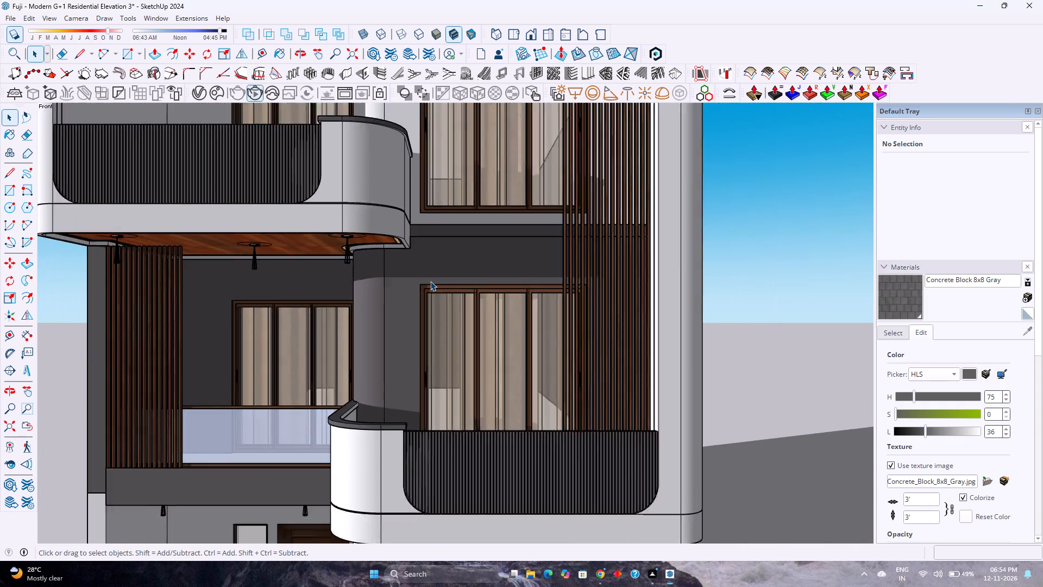
pyautogui.scroll(-5, 430, 281)
pyautogui.scroll(2, 430, 281)
pyautogui.scroll(-11, 430, 281)
pyautogui.scroll(9, 430, 280)
pyautogui.scroll(-3, 409, 280)
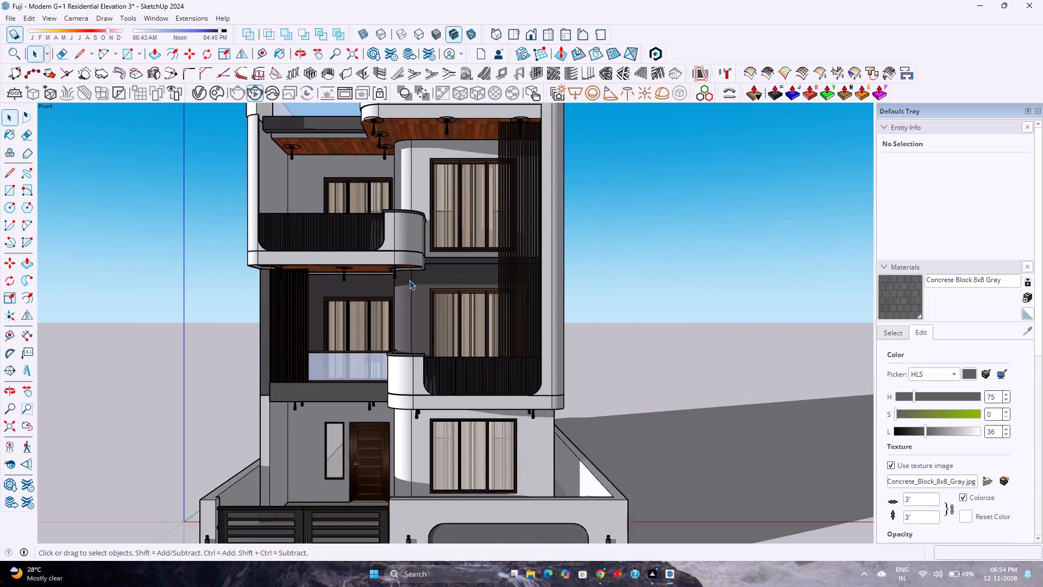
pyautogui.scroll(-3, 409, 280)
pyautogui.scroll(4, 409, 280)
pyautogui.scroll(-4, 409, 280)
pyautogui.scroll(3, 409, 280)
pyautogui.scroll(-4, 409, 280)
pyautogui.scroll(4, 409, 280)
pyautogui.scroll(-4, 409, 280)
pyautogui.scroll(4, 409, 280)
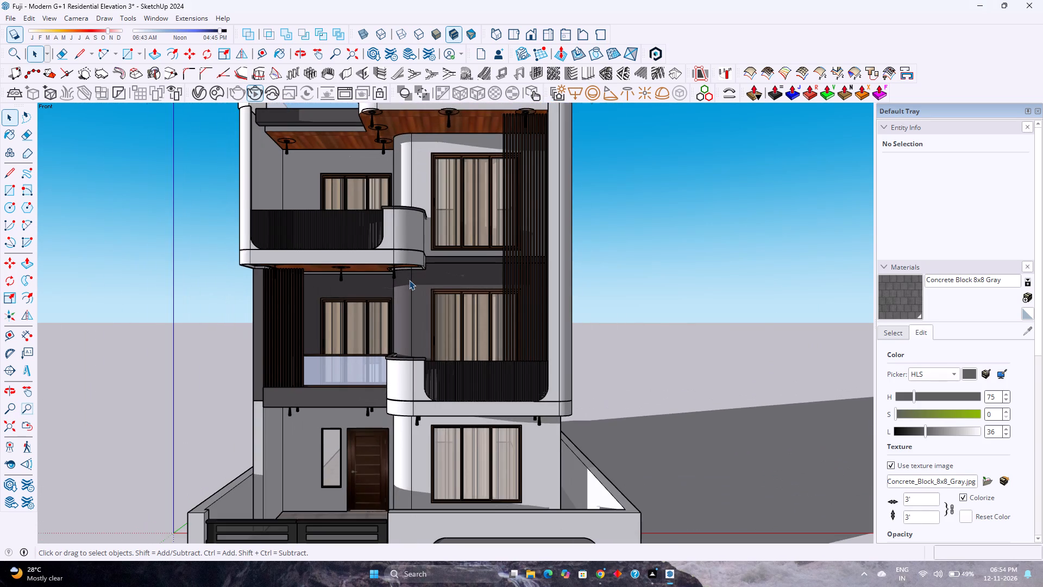
pyautogui.scroll(3, 409, 280)
pyautogui.scroll(-4, 409, 280)
pyautogui.scroll(4, 410, 279)
pyautogui.scroll(-8, 410, 279)
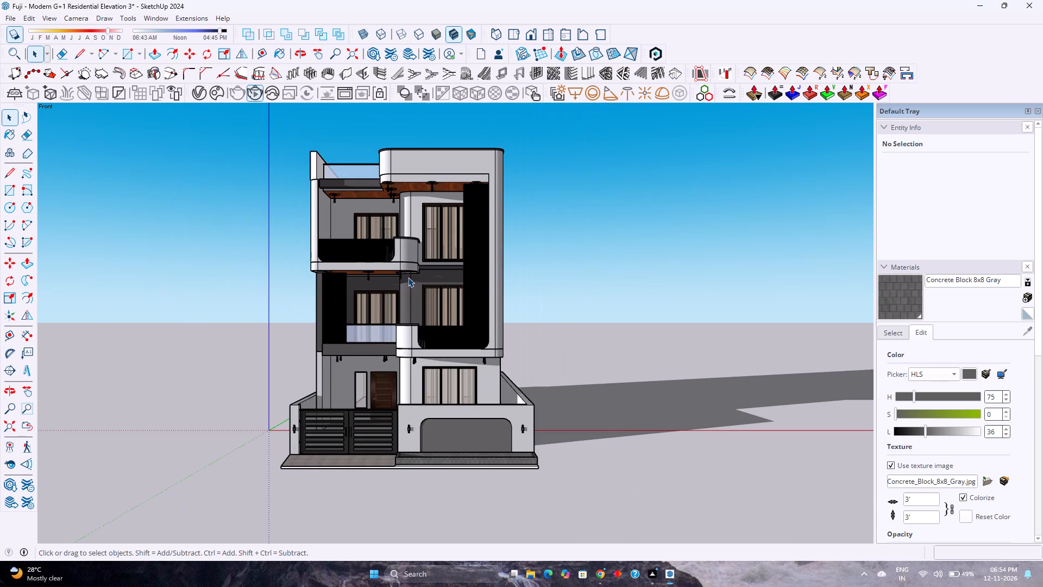
pyautogui.click(527, 36)
pyautogui.scroll(-4, 275, 277)
pyautogui.scroll(5, 275, 277)
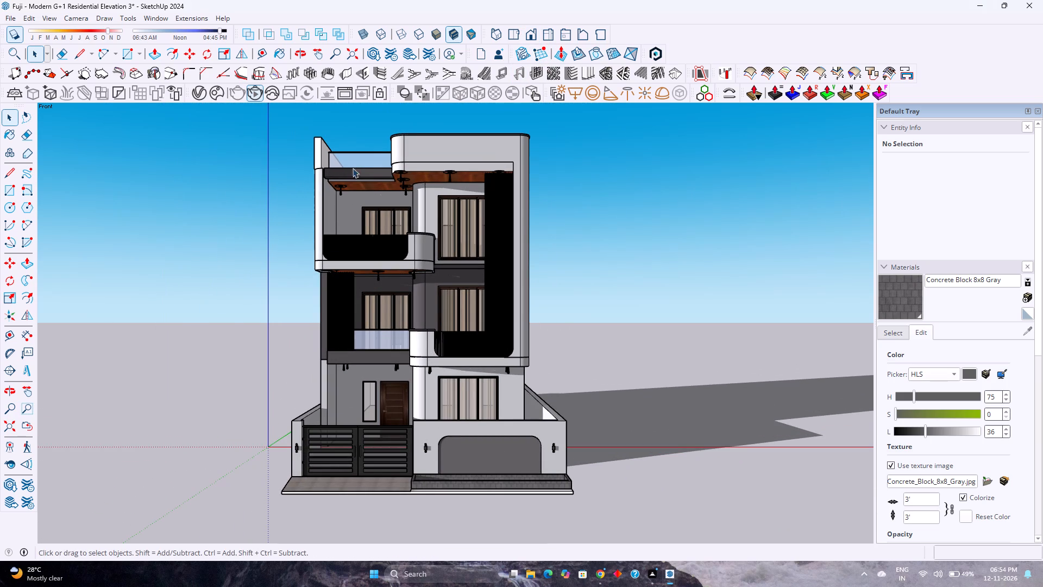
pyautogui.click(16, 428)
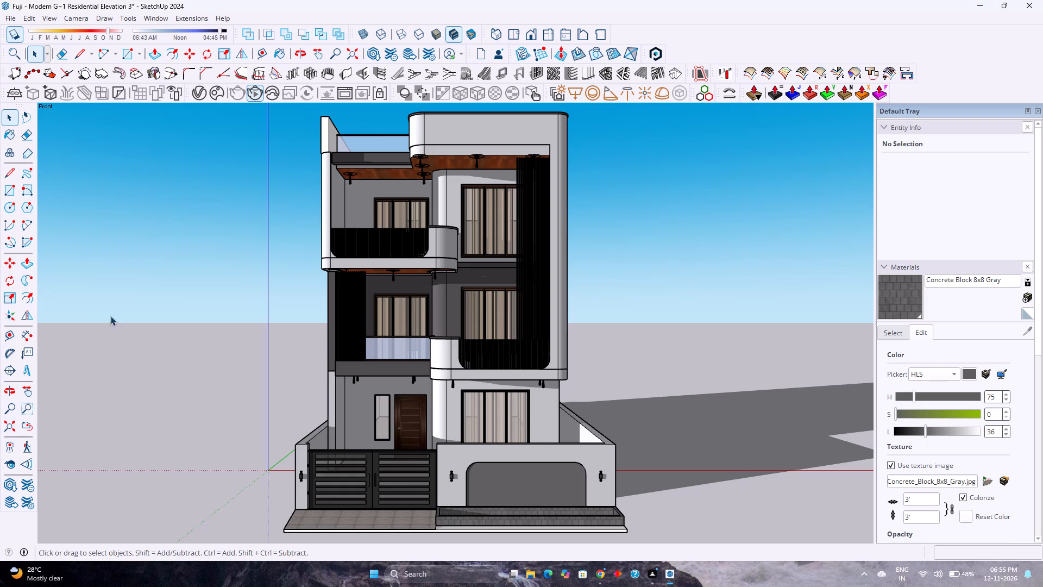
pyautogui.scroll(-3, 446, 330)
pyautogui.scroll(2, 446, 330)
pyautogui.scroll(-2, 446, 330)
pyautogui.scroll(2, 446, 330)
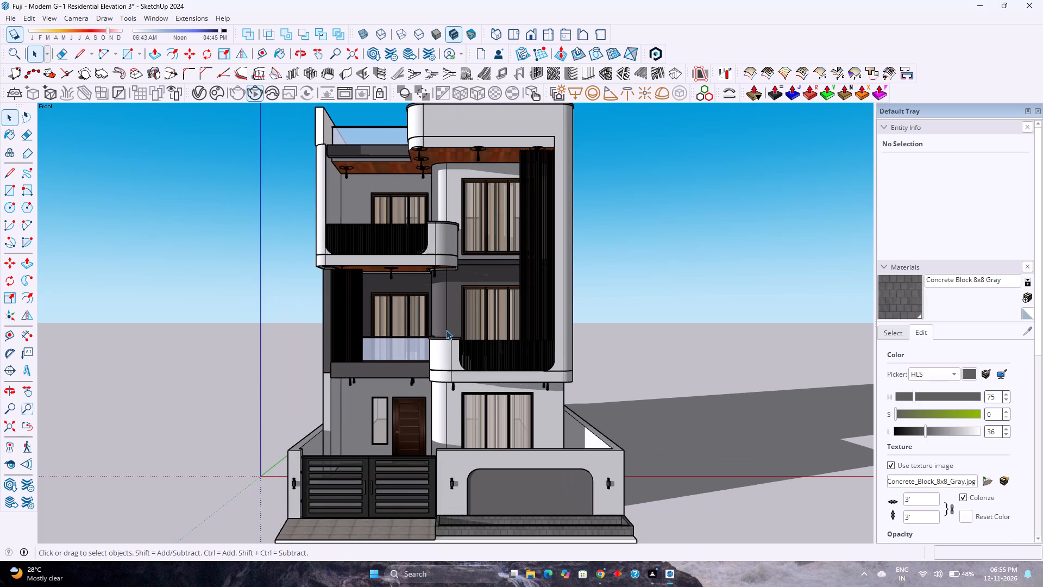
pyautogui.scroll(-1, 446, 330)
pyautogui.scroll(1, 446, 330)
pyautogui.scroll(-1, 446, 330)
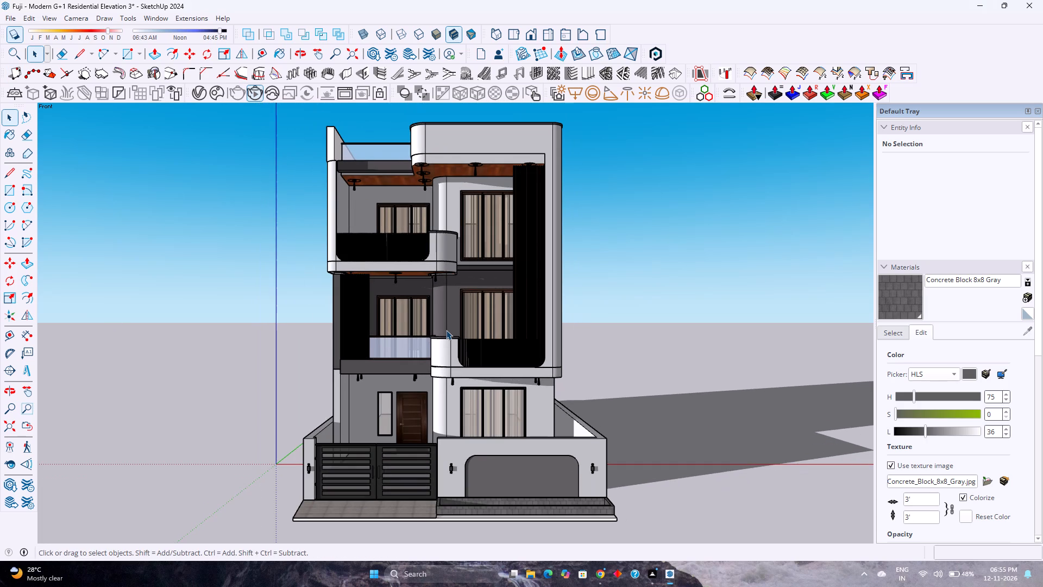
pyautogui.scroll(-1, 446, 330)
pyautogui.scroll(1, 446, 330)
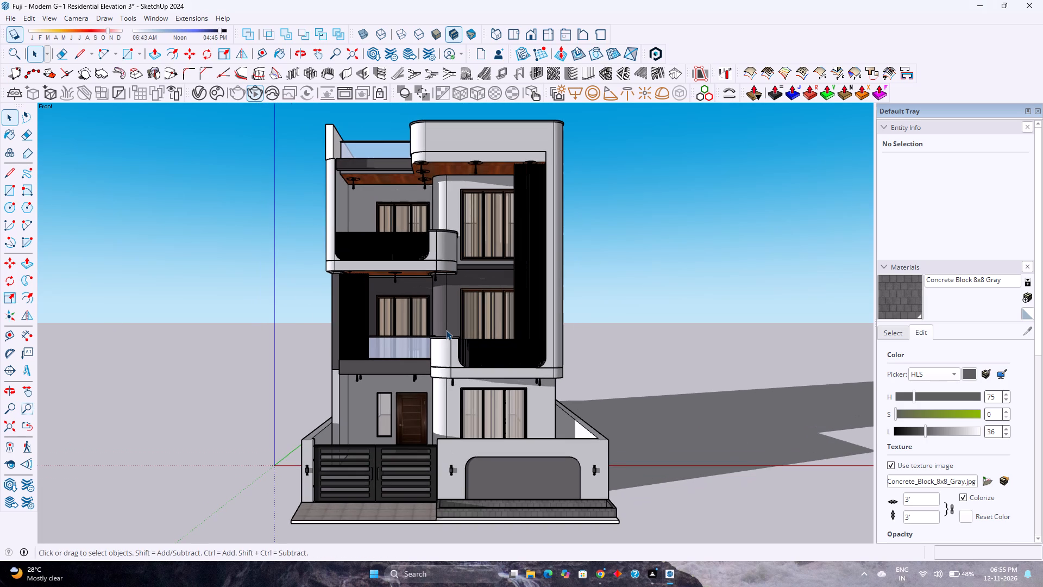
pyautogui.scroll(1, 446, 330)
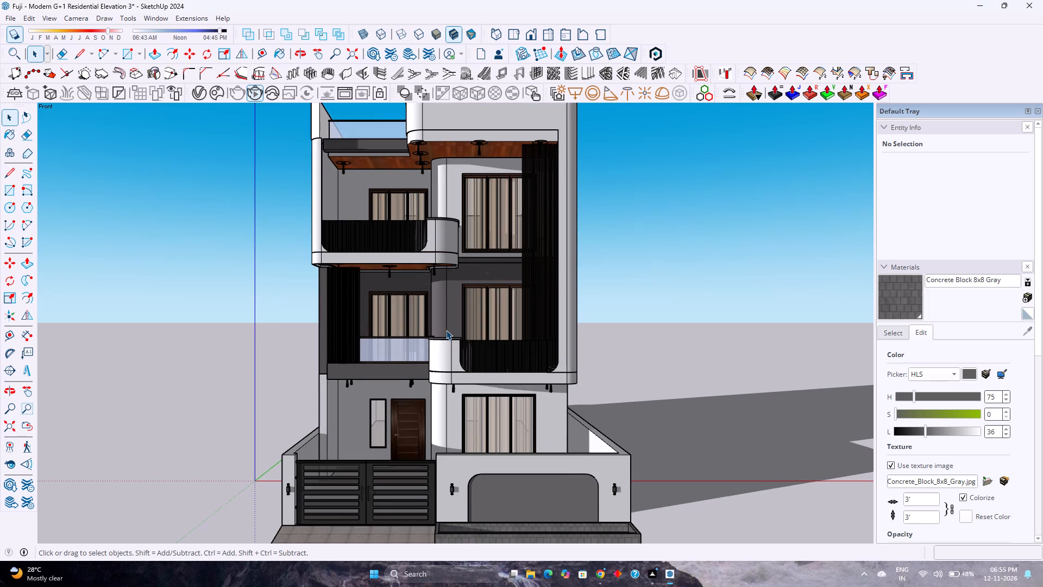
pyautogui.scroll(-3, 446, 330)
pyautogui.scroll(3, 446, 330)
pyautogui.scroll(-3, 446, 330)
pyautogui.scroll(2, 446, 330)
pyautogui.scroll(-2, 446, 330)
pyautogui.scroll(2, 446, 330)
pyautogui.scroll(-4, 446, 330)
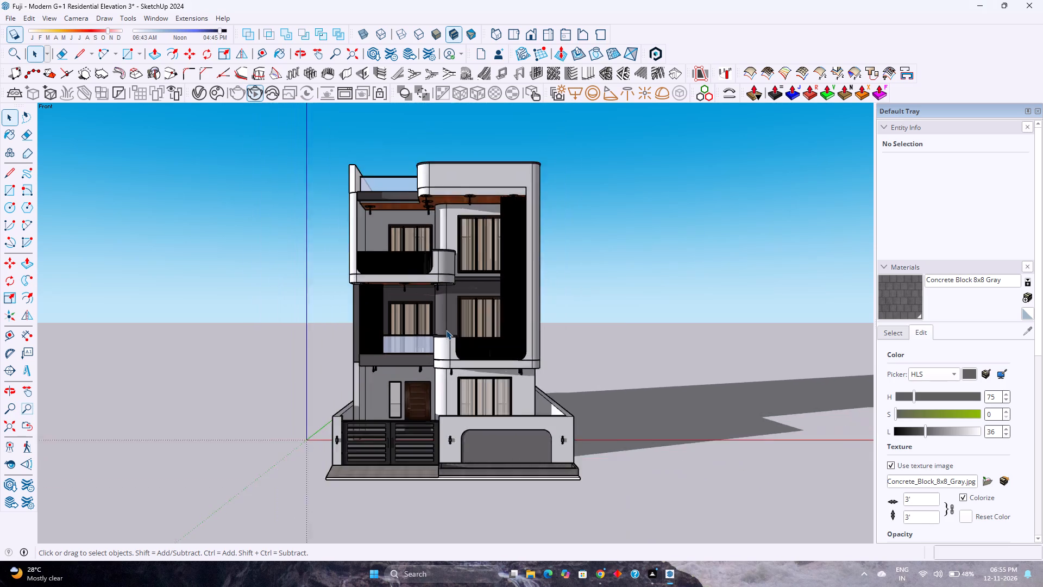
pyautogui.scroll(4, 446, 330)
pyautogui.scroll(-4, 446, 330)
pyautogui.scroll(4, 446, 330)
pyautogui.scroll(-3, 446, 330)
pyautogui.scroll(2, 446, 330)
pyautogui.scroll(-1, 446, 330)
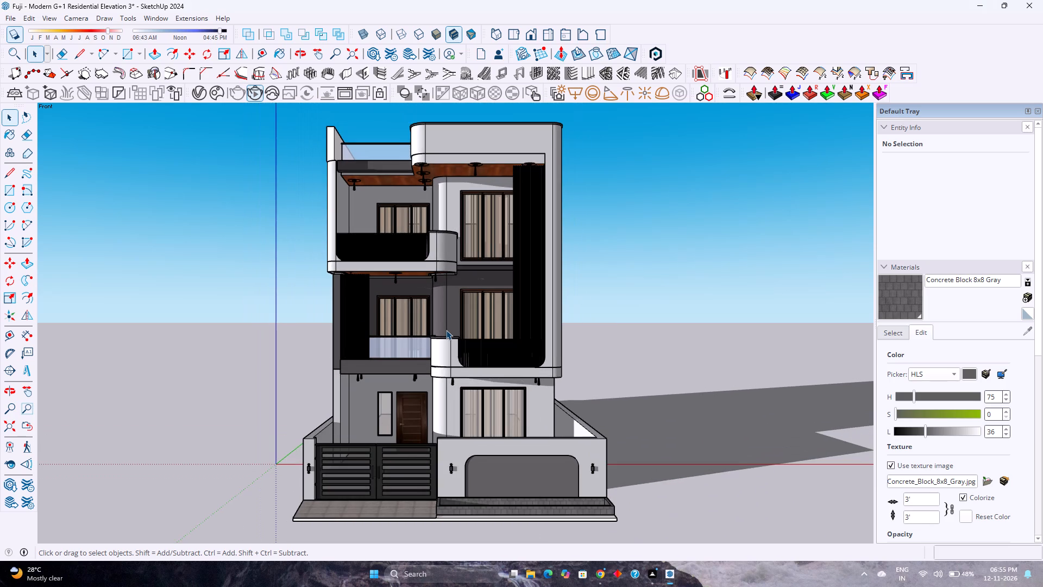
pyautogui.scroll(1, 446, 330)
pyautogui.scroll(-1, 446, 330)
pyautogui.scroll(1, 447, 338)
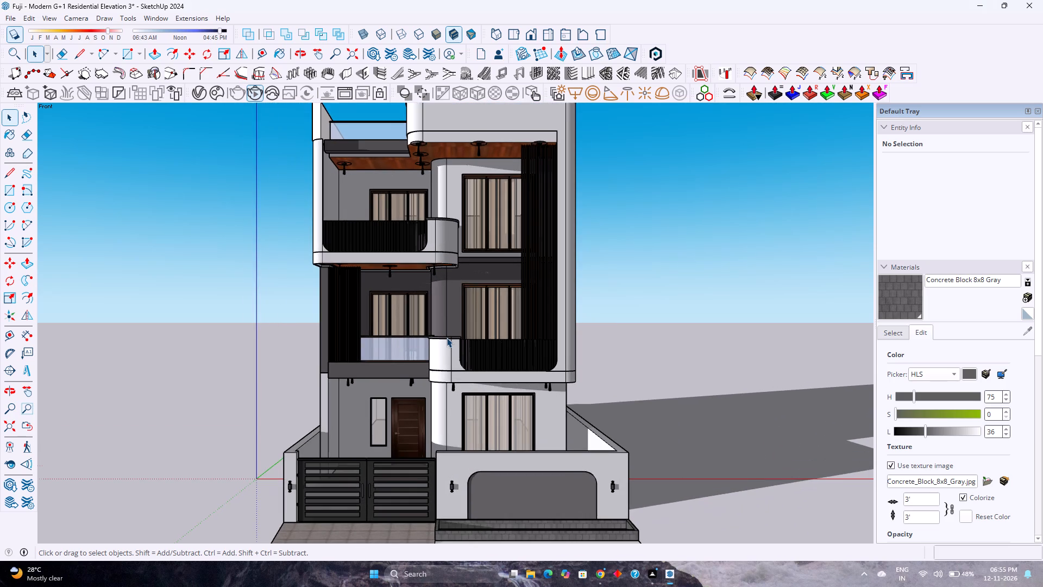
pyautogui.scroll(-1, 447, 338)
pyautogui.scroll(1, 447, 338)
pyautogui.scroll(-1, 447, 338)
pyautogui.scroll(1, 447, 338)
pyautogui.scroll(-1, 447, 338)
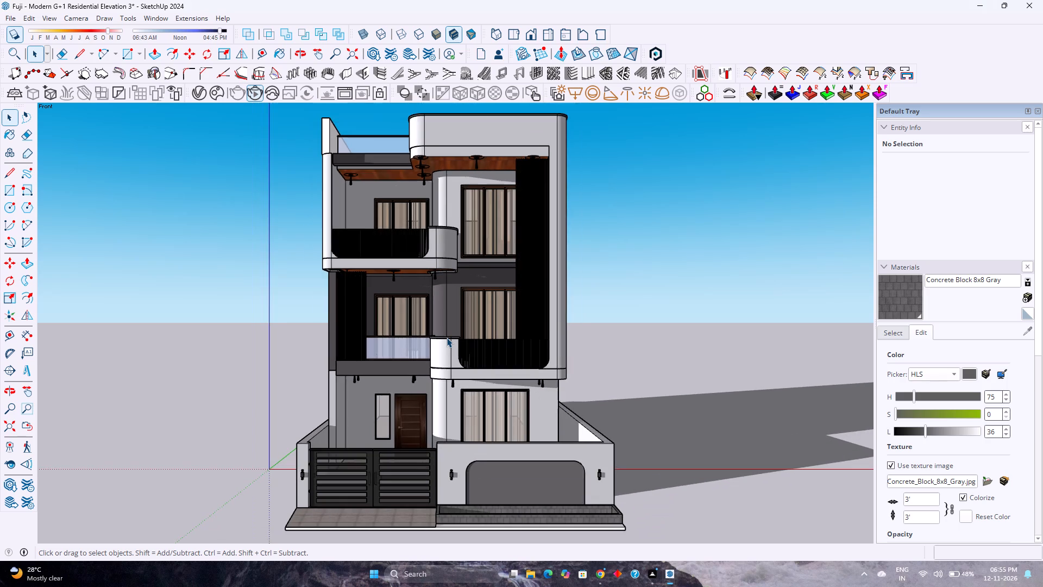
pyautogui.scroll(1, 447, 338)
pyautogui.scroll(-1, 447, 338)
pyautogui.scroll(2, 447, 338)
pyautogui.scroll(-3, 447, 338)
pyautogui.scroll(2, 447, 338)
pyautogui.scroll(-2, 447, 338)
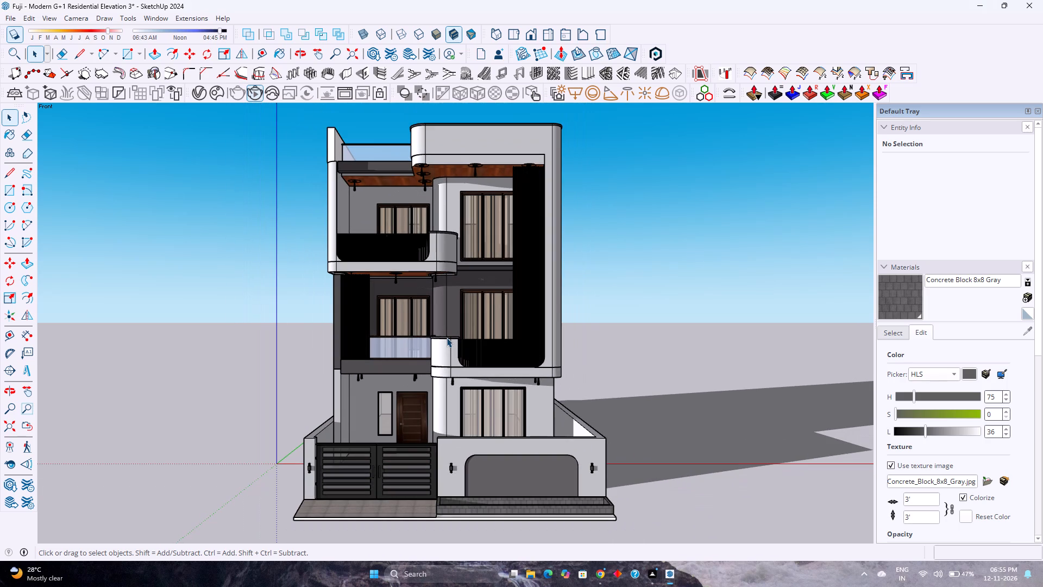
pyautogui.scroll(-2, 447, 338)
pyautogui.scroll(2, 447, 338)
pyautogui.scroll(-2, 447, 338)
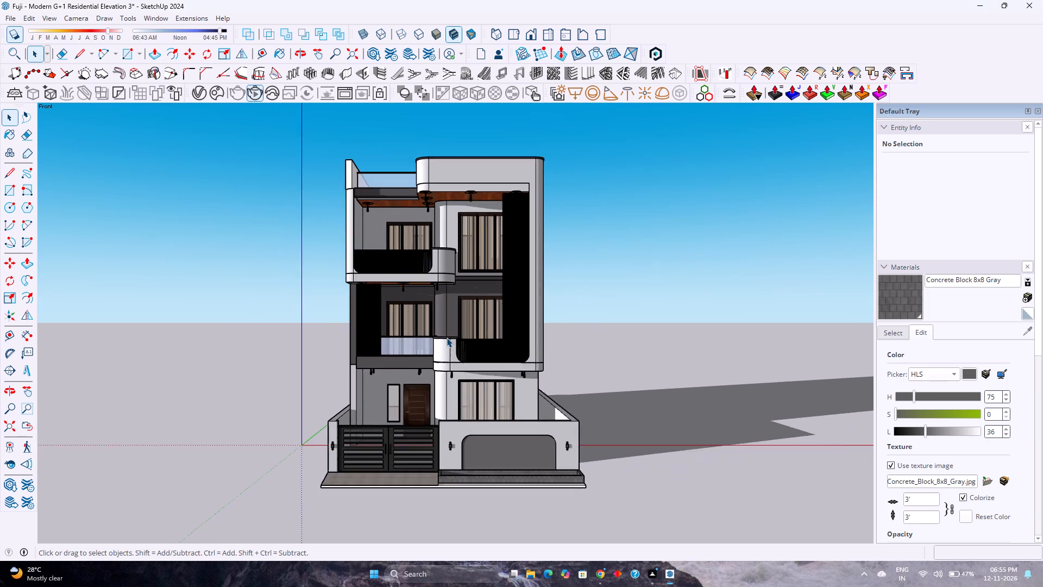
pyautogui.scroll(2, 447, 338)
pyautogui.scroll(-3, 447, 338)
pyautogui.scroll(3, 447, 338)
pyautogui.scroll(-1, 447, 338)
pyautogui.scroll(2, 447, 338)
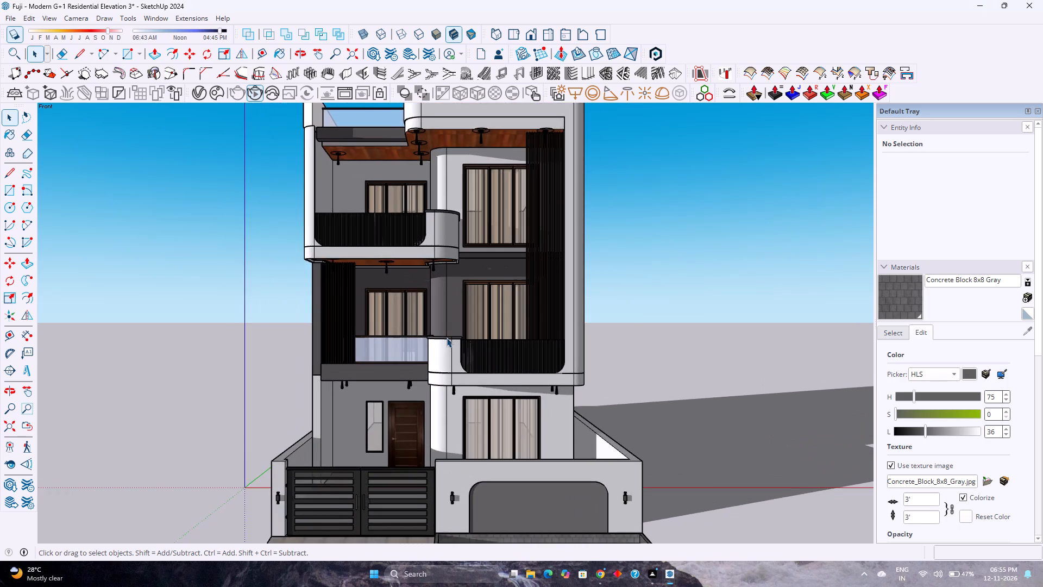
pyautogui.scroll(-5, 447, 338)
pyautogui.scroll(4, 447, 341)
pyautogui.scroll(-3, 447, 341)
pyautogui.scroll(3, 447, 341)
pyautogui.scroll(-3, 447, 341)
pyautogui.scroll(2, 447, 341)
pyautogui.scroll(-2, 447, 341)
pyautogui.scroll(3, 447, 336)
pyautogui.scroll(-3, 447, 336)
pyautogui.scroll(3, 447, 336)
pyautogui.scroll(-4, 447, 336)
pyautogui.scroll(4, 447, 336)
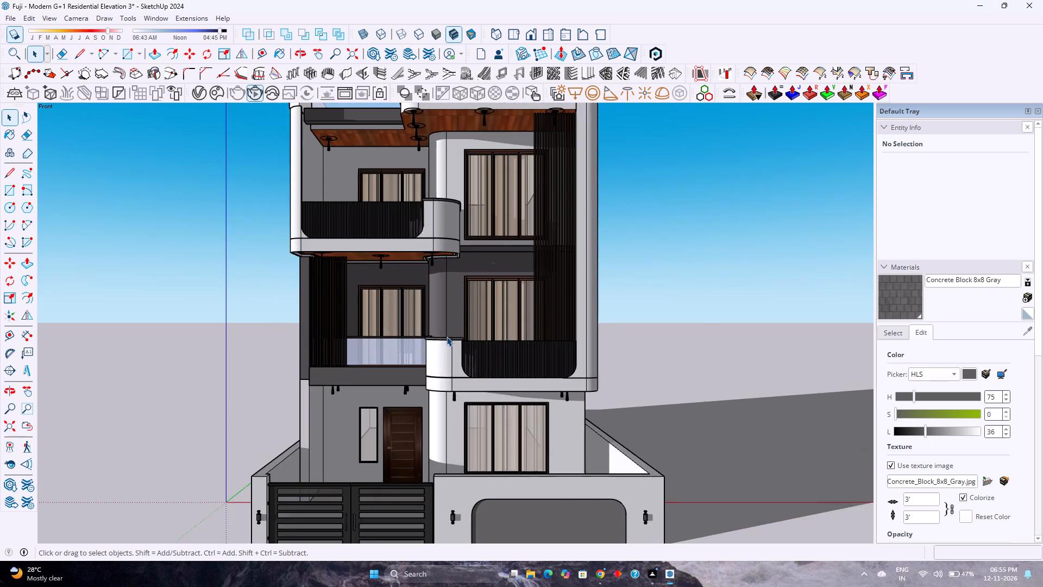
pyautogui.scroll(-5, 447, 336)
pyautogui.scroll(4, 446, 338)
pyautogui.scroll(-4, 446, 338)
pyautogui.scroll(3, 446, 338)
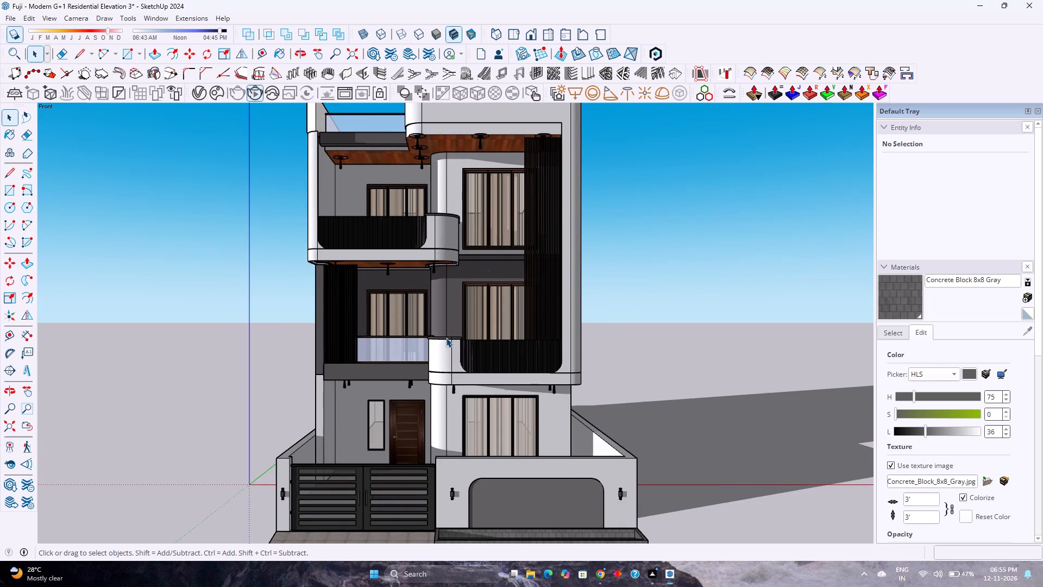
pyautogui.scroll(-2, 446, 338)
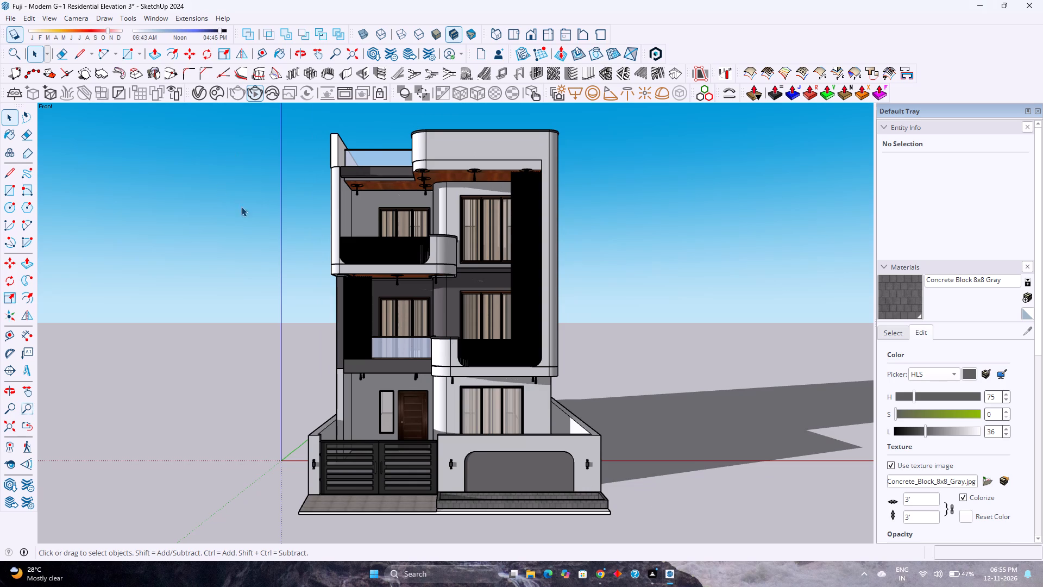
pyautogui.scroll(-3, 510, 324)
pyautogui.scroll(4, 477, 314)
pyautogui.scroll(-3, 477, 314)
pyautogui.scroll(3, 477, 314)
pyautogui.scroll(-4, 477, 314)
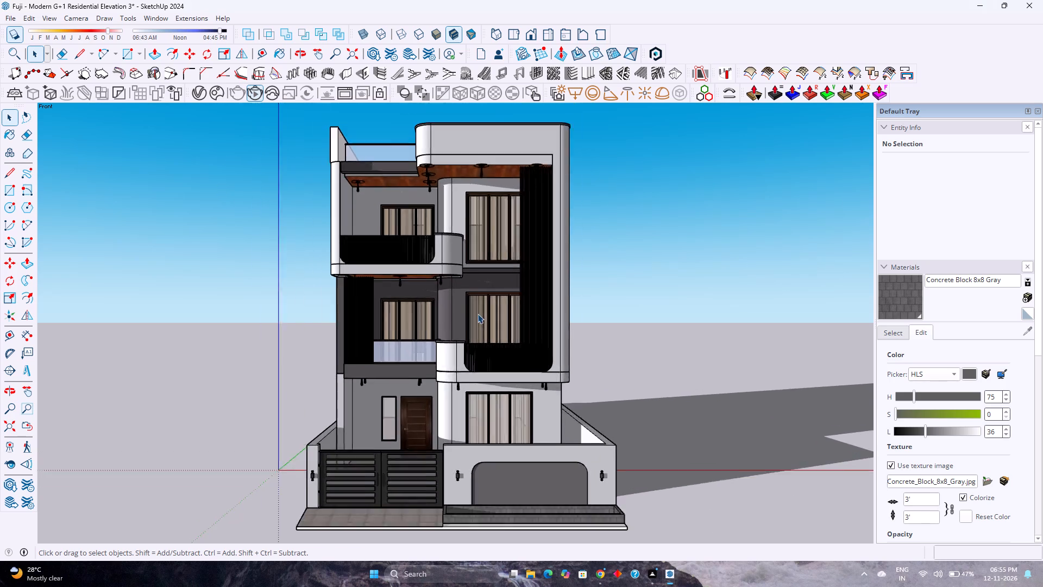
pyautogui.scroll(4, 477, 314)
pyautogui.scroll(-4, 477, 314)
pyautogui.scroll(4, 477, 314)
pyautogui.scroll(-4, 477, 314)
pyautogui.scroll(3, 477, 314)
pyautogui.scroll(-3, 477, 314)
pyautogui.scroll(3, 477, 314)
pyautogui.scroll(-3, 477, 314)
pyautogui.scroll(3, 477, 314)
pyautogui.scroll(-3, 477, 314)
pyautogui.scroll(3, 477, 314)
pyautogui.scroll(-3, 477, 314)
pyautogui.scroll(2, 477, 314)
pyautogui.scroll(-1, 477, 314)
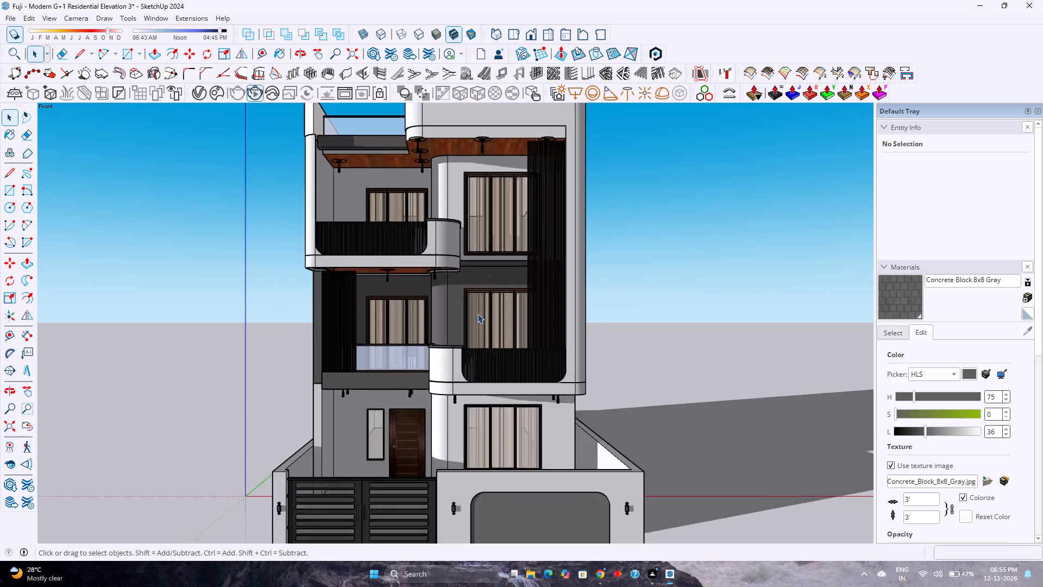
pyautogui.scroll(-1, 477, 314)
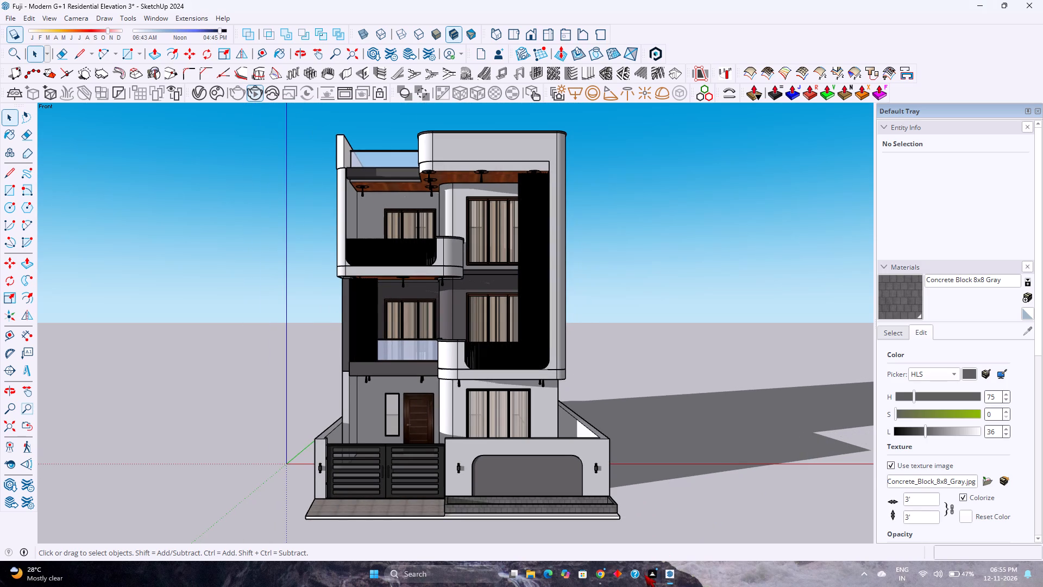
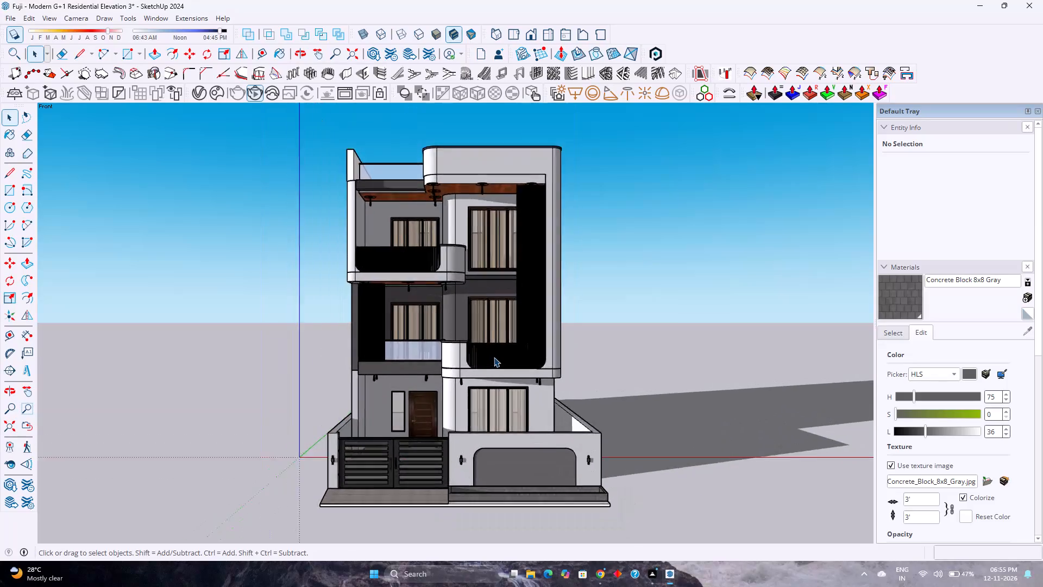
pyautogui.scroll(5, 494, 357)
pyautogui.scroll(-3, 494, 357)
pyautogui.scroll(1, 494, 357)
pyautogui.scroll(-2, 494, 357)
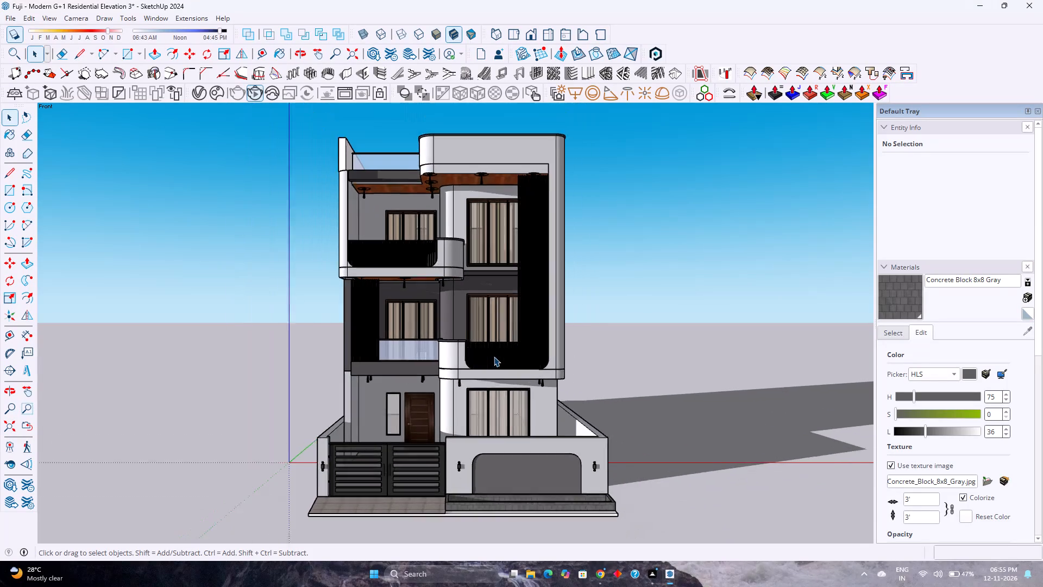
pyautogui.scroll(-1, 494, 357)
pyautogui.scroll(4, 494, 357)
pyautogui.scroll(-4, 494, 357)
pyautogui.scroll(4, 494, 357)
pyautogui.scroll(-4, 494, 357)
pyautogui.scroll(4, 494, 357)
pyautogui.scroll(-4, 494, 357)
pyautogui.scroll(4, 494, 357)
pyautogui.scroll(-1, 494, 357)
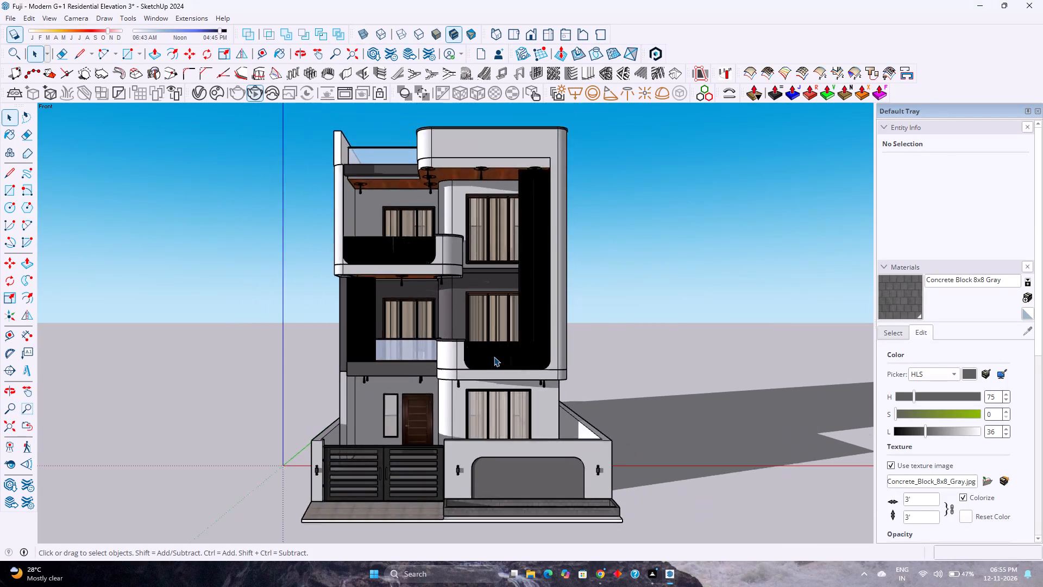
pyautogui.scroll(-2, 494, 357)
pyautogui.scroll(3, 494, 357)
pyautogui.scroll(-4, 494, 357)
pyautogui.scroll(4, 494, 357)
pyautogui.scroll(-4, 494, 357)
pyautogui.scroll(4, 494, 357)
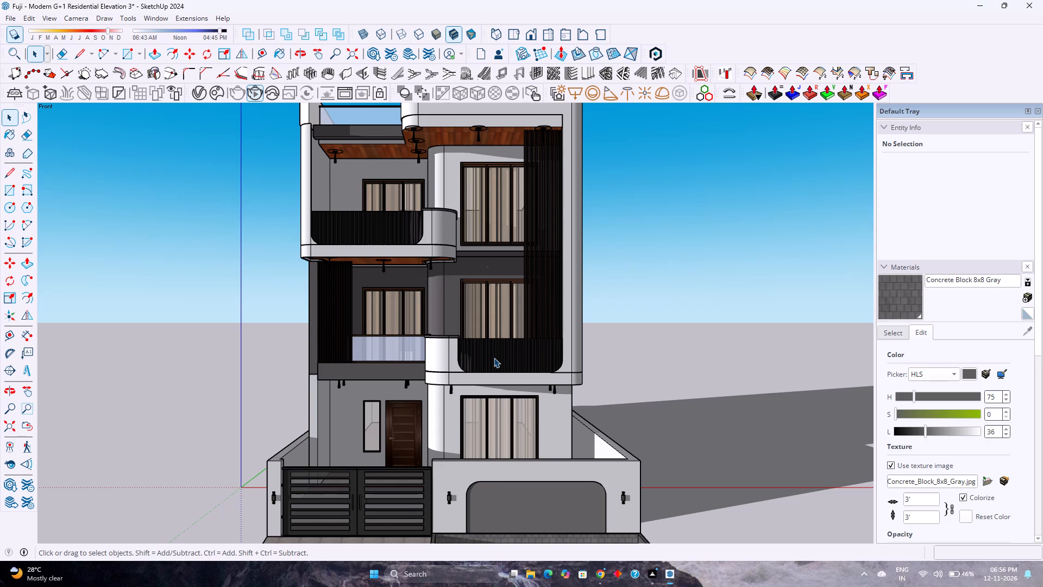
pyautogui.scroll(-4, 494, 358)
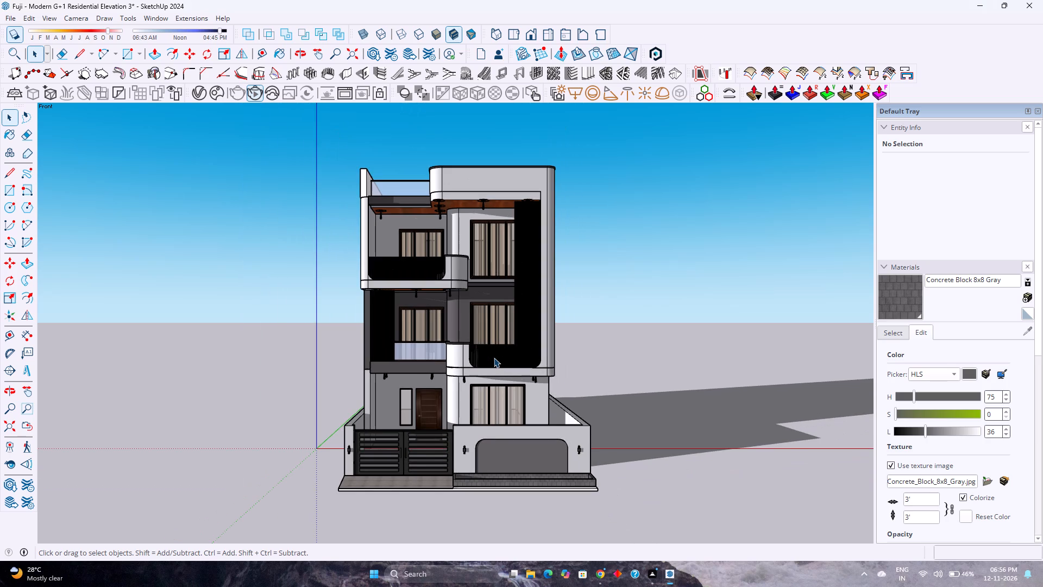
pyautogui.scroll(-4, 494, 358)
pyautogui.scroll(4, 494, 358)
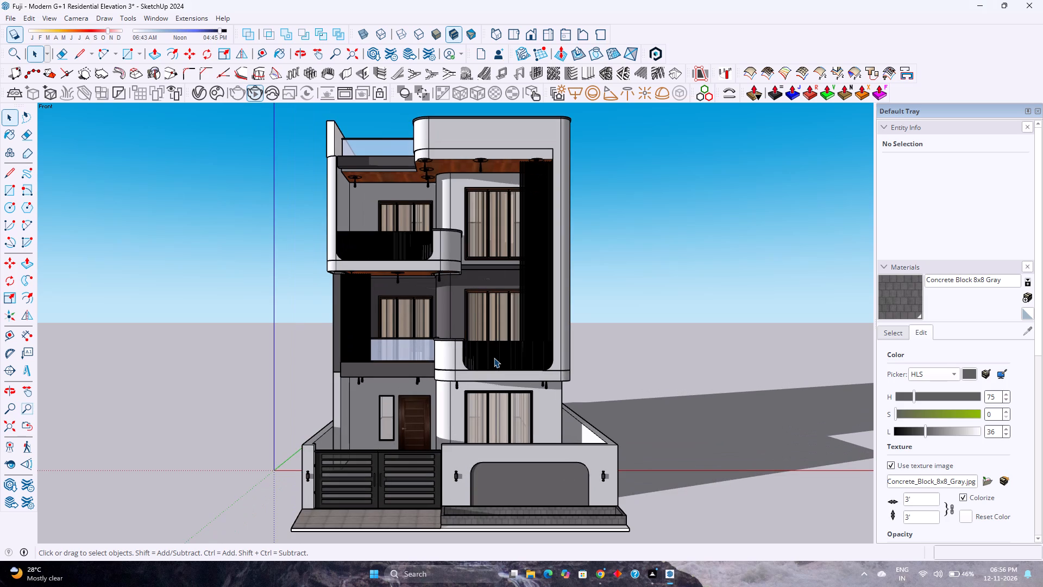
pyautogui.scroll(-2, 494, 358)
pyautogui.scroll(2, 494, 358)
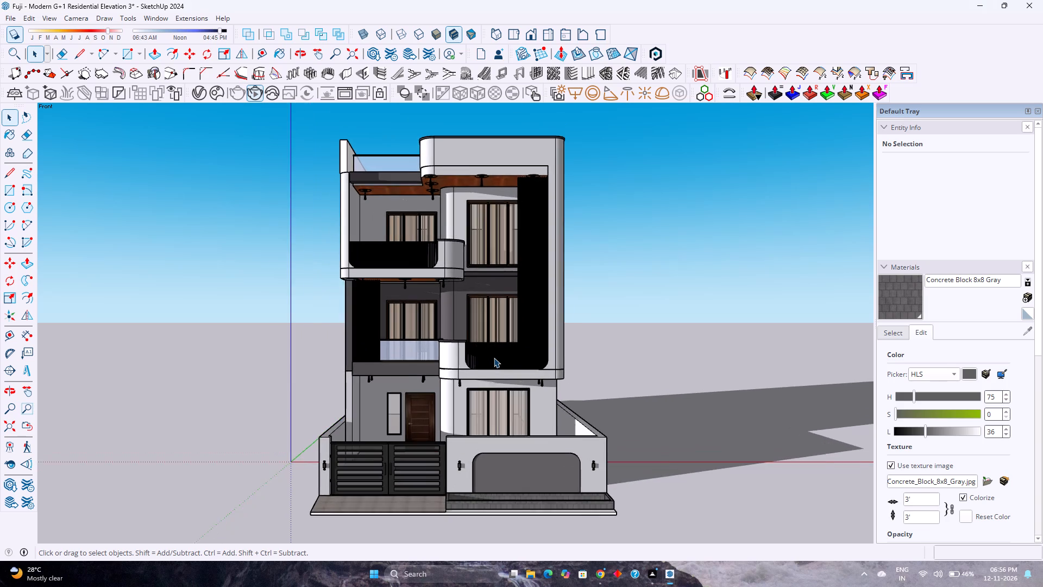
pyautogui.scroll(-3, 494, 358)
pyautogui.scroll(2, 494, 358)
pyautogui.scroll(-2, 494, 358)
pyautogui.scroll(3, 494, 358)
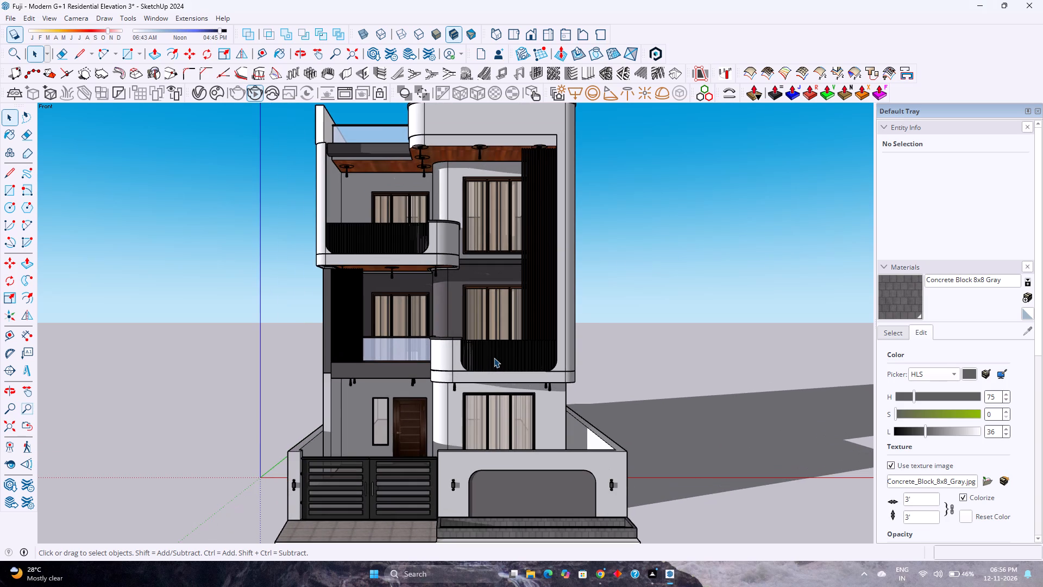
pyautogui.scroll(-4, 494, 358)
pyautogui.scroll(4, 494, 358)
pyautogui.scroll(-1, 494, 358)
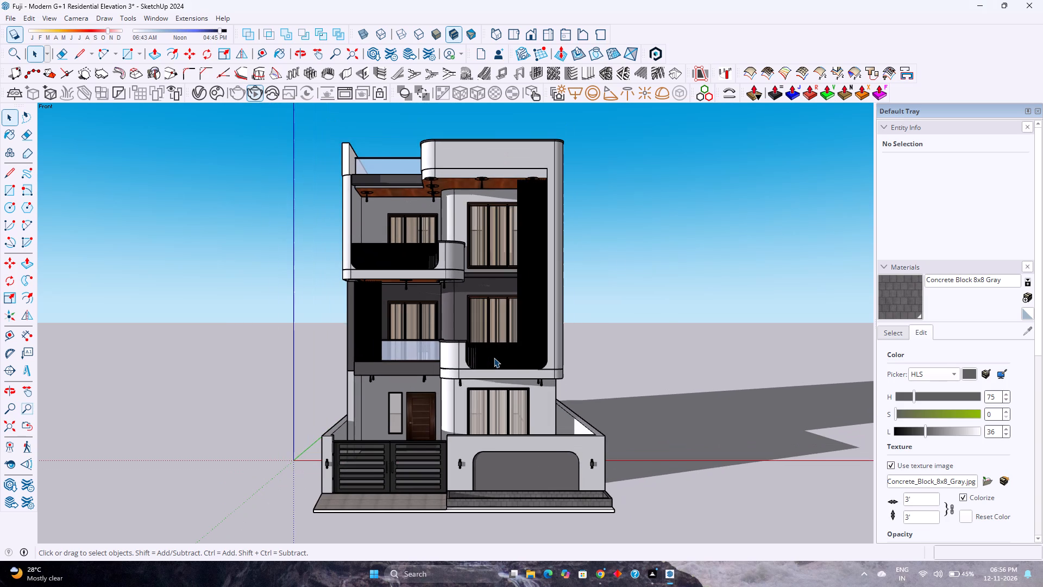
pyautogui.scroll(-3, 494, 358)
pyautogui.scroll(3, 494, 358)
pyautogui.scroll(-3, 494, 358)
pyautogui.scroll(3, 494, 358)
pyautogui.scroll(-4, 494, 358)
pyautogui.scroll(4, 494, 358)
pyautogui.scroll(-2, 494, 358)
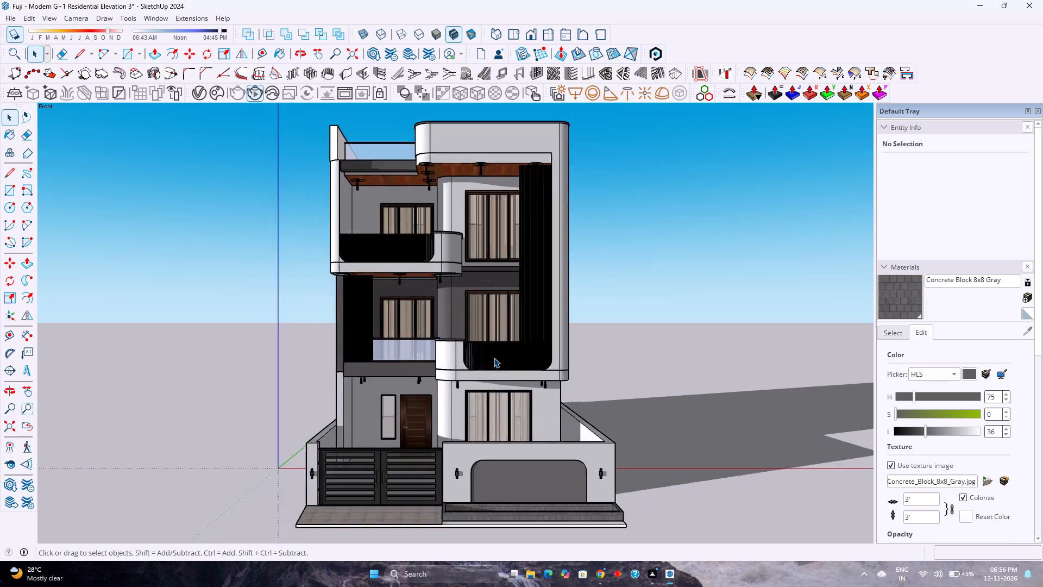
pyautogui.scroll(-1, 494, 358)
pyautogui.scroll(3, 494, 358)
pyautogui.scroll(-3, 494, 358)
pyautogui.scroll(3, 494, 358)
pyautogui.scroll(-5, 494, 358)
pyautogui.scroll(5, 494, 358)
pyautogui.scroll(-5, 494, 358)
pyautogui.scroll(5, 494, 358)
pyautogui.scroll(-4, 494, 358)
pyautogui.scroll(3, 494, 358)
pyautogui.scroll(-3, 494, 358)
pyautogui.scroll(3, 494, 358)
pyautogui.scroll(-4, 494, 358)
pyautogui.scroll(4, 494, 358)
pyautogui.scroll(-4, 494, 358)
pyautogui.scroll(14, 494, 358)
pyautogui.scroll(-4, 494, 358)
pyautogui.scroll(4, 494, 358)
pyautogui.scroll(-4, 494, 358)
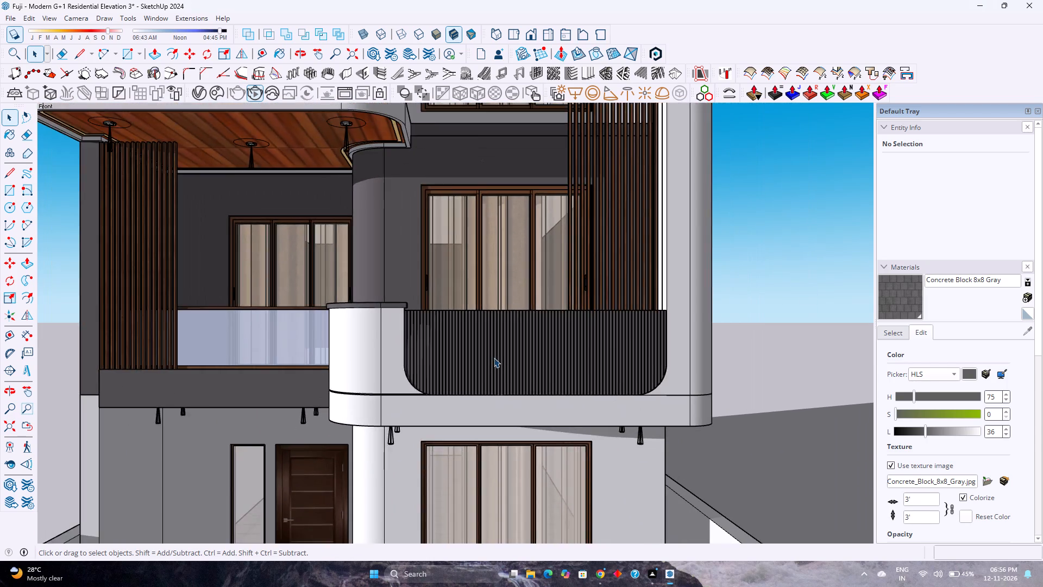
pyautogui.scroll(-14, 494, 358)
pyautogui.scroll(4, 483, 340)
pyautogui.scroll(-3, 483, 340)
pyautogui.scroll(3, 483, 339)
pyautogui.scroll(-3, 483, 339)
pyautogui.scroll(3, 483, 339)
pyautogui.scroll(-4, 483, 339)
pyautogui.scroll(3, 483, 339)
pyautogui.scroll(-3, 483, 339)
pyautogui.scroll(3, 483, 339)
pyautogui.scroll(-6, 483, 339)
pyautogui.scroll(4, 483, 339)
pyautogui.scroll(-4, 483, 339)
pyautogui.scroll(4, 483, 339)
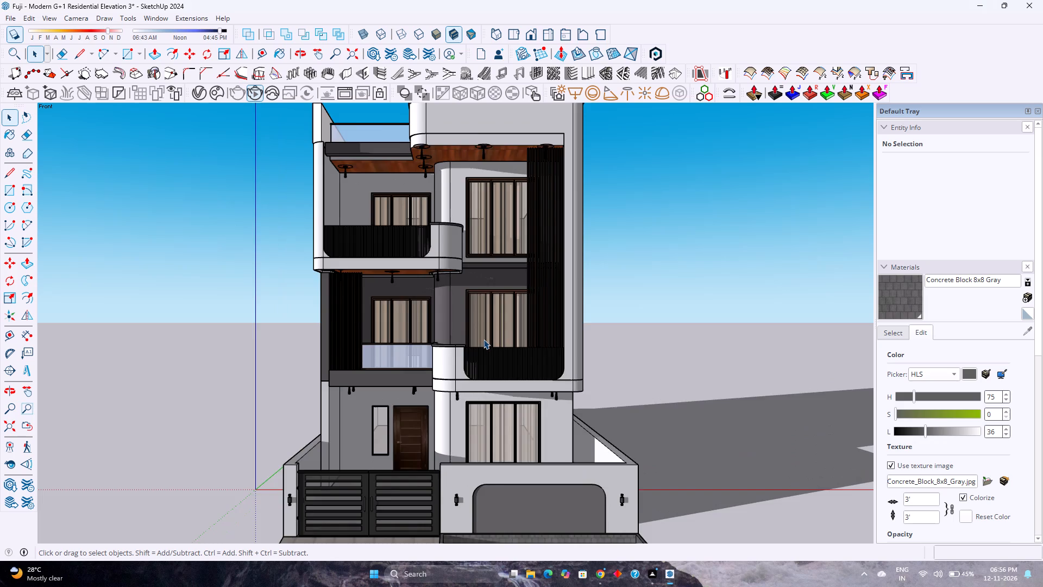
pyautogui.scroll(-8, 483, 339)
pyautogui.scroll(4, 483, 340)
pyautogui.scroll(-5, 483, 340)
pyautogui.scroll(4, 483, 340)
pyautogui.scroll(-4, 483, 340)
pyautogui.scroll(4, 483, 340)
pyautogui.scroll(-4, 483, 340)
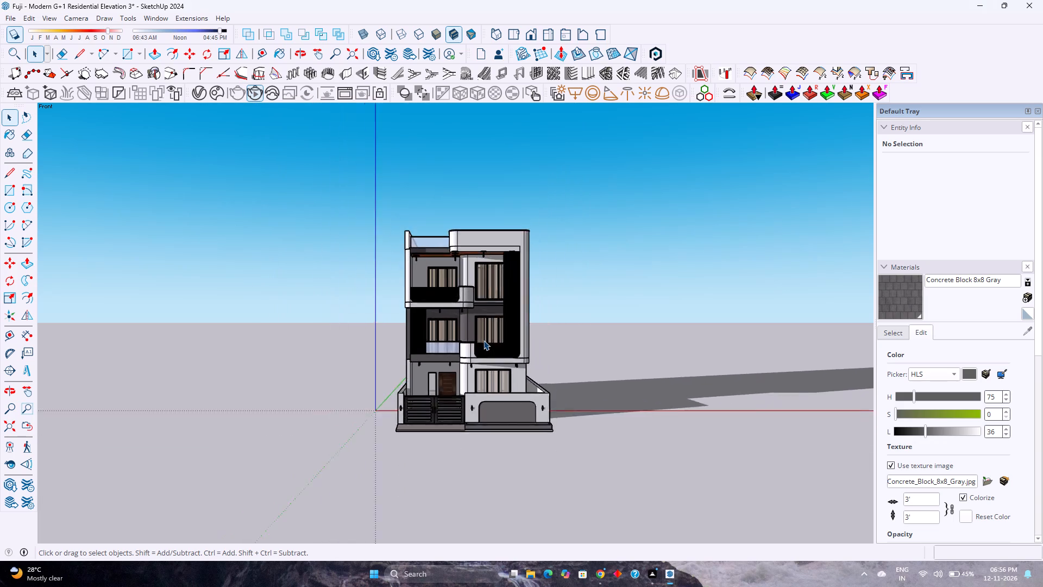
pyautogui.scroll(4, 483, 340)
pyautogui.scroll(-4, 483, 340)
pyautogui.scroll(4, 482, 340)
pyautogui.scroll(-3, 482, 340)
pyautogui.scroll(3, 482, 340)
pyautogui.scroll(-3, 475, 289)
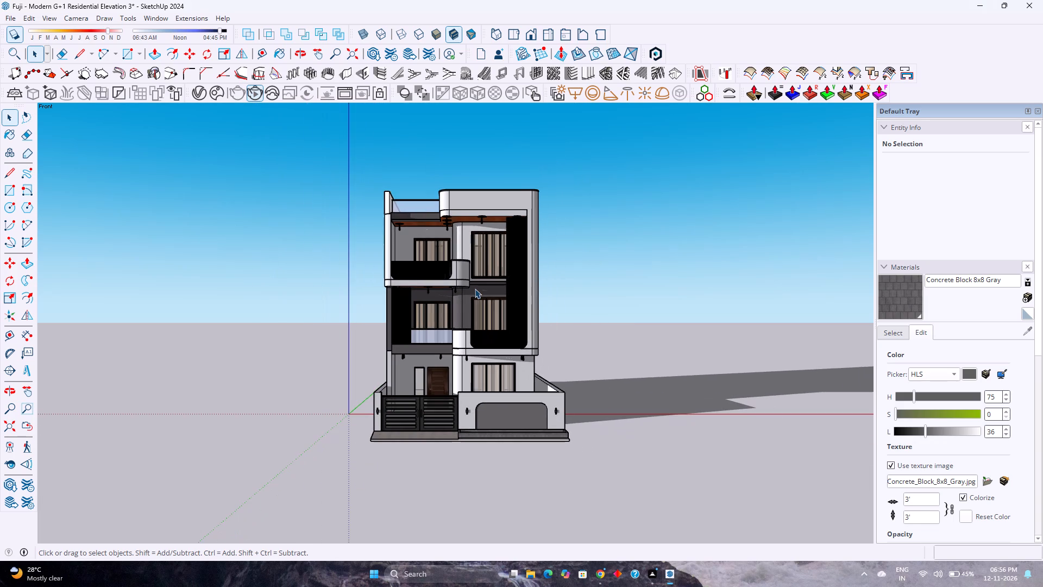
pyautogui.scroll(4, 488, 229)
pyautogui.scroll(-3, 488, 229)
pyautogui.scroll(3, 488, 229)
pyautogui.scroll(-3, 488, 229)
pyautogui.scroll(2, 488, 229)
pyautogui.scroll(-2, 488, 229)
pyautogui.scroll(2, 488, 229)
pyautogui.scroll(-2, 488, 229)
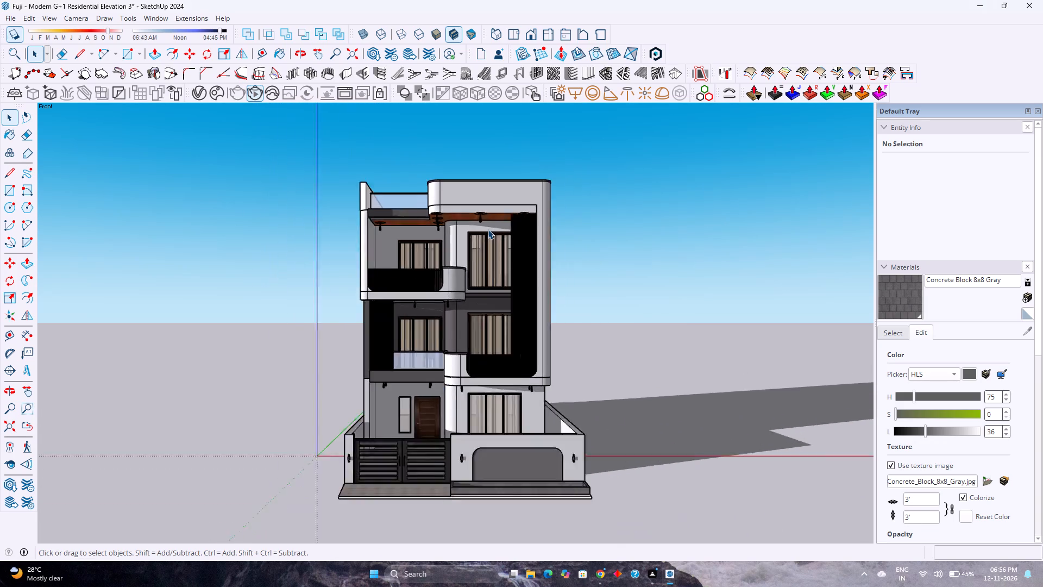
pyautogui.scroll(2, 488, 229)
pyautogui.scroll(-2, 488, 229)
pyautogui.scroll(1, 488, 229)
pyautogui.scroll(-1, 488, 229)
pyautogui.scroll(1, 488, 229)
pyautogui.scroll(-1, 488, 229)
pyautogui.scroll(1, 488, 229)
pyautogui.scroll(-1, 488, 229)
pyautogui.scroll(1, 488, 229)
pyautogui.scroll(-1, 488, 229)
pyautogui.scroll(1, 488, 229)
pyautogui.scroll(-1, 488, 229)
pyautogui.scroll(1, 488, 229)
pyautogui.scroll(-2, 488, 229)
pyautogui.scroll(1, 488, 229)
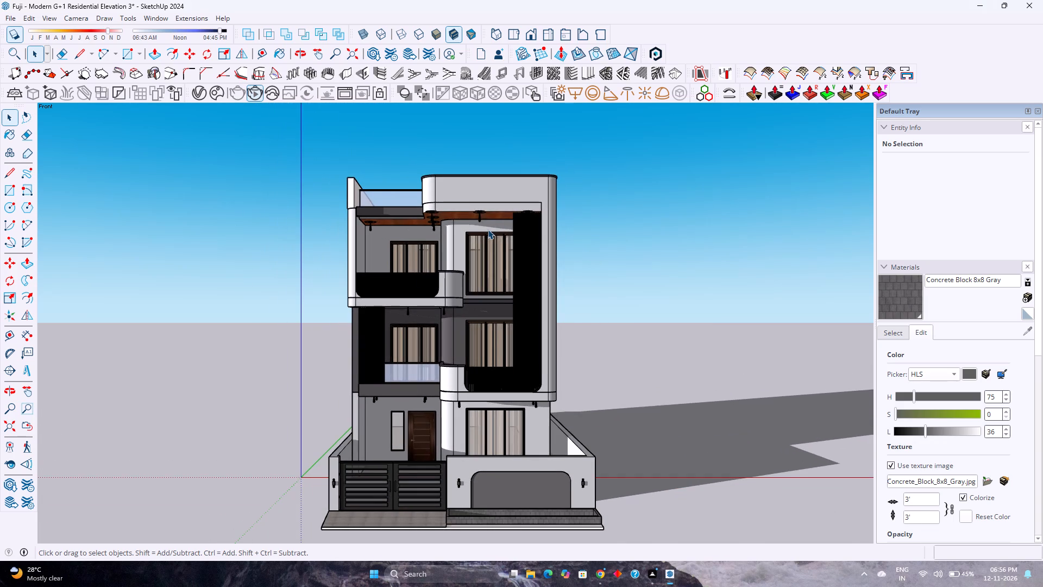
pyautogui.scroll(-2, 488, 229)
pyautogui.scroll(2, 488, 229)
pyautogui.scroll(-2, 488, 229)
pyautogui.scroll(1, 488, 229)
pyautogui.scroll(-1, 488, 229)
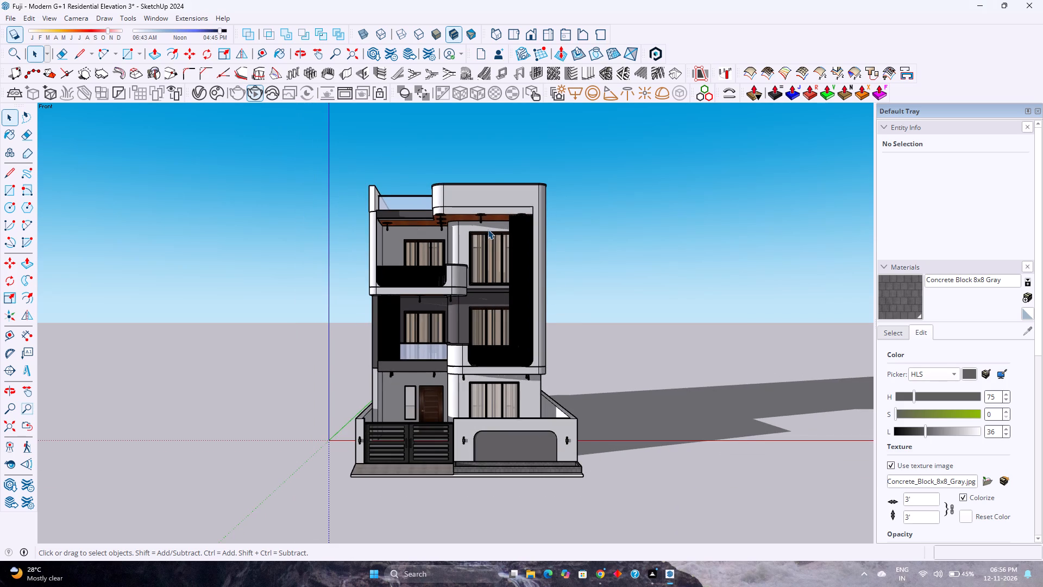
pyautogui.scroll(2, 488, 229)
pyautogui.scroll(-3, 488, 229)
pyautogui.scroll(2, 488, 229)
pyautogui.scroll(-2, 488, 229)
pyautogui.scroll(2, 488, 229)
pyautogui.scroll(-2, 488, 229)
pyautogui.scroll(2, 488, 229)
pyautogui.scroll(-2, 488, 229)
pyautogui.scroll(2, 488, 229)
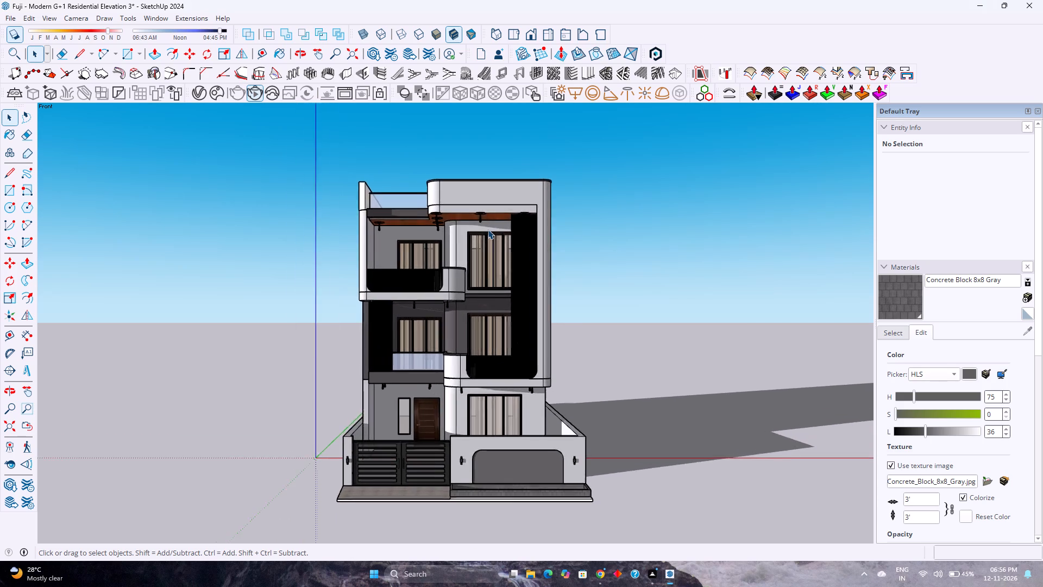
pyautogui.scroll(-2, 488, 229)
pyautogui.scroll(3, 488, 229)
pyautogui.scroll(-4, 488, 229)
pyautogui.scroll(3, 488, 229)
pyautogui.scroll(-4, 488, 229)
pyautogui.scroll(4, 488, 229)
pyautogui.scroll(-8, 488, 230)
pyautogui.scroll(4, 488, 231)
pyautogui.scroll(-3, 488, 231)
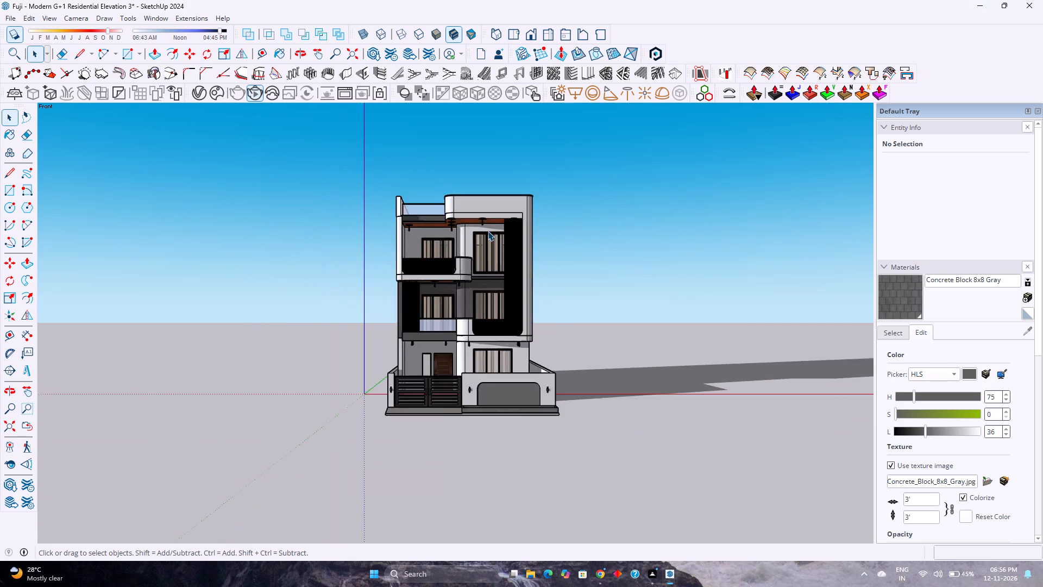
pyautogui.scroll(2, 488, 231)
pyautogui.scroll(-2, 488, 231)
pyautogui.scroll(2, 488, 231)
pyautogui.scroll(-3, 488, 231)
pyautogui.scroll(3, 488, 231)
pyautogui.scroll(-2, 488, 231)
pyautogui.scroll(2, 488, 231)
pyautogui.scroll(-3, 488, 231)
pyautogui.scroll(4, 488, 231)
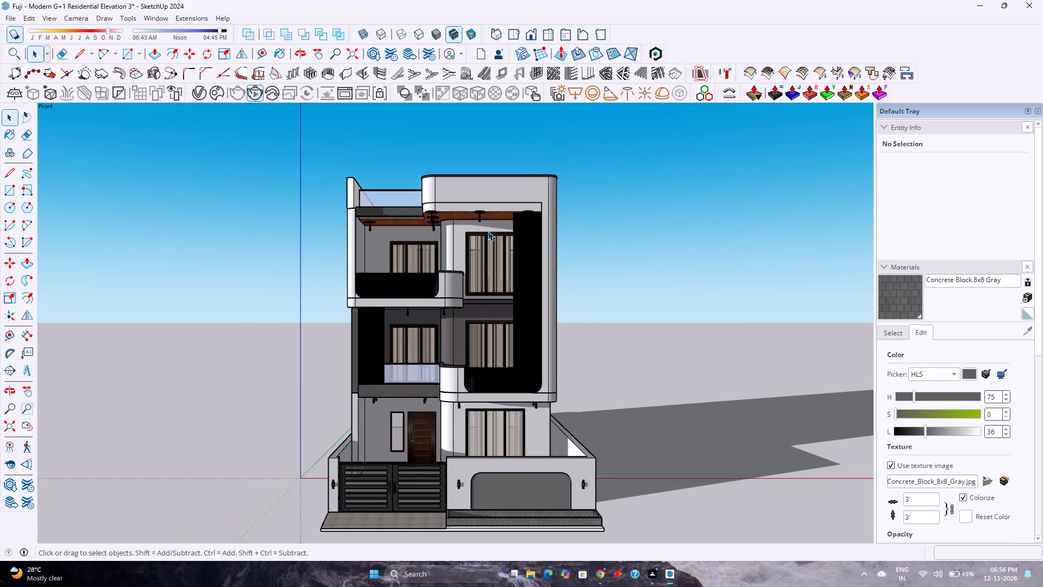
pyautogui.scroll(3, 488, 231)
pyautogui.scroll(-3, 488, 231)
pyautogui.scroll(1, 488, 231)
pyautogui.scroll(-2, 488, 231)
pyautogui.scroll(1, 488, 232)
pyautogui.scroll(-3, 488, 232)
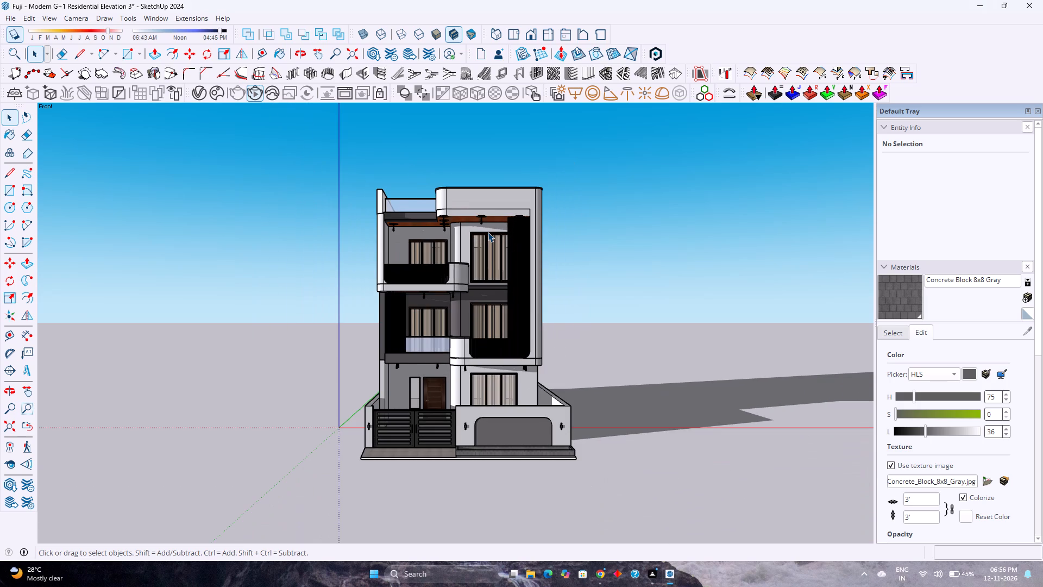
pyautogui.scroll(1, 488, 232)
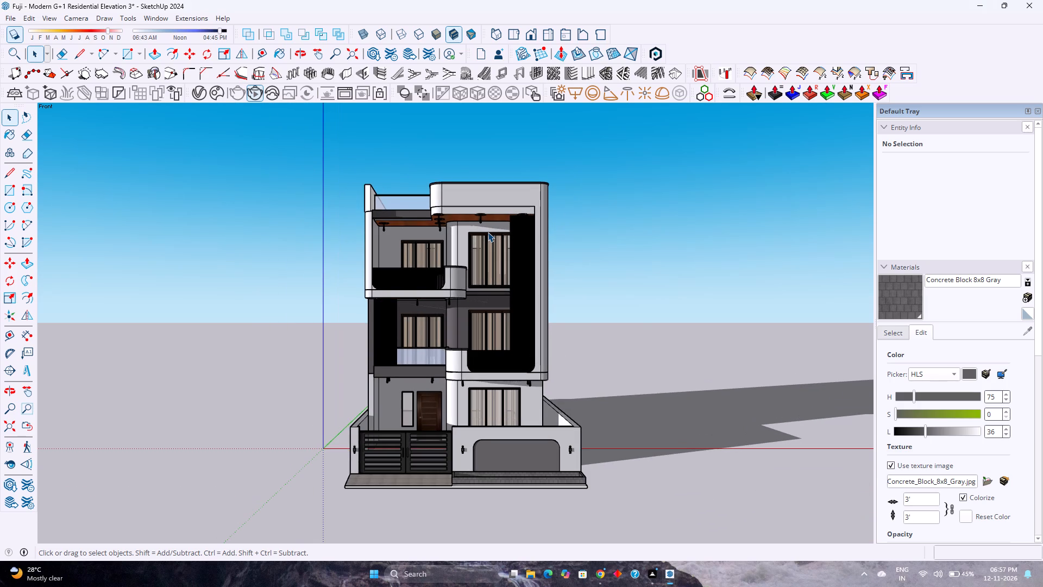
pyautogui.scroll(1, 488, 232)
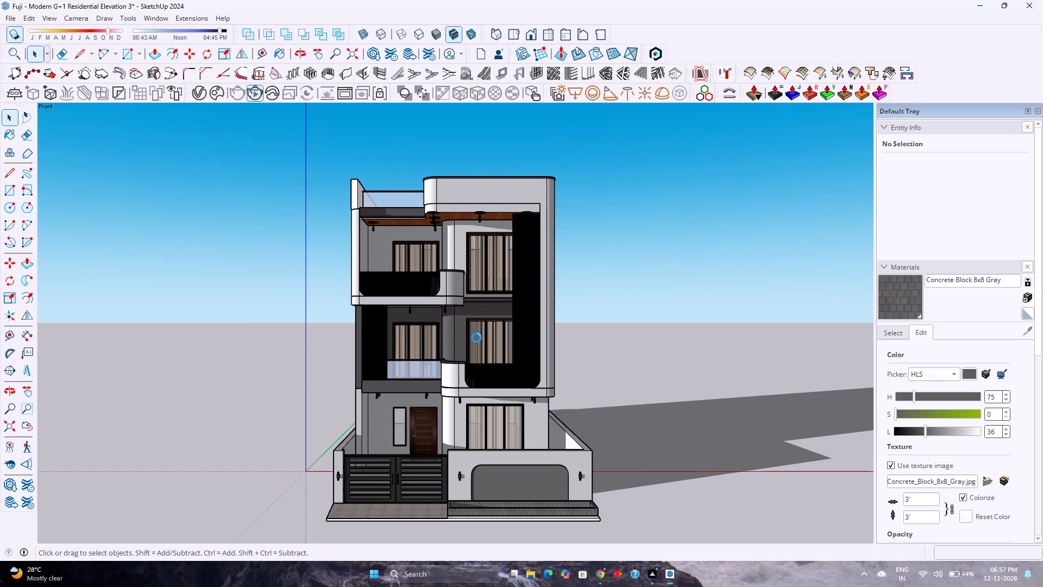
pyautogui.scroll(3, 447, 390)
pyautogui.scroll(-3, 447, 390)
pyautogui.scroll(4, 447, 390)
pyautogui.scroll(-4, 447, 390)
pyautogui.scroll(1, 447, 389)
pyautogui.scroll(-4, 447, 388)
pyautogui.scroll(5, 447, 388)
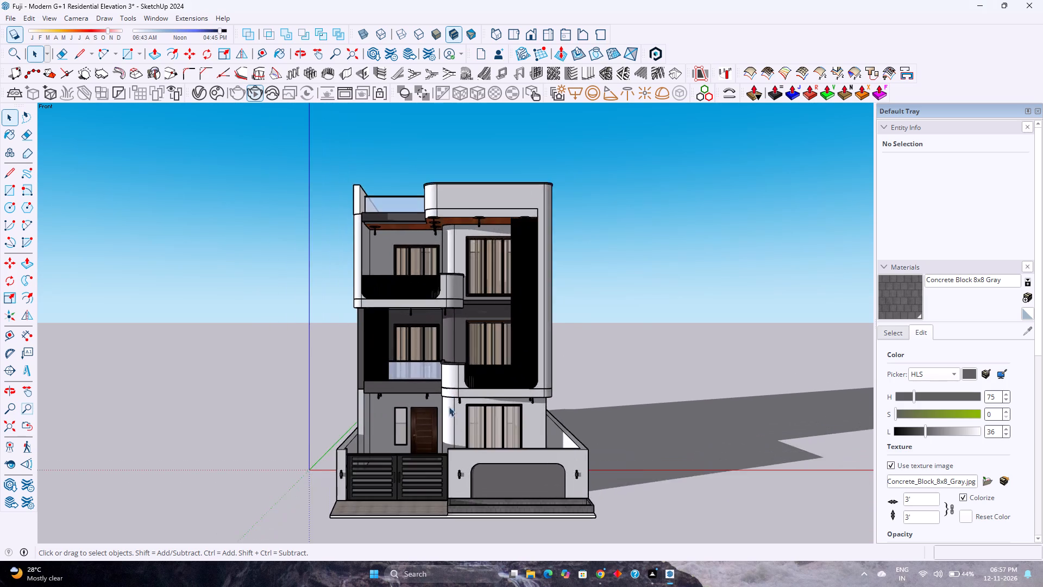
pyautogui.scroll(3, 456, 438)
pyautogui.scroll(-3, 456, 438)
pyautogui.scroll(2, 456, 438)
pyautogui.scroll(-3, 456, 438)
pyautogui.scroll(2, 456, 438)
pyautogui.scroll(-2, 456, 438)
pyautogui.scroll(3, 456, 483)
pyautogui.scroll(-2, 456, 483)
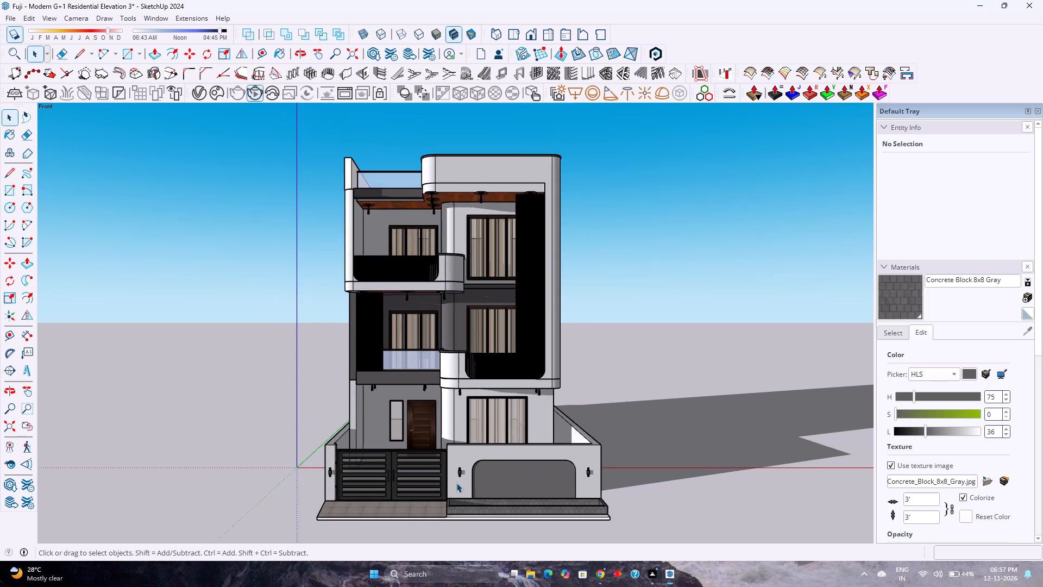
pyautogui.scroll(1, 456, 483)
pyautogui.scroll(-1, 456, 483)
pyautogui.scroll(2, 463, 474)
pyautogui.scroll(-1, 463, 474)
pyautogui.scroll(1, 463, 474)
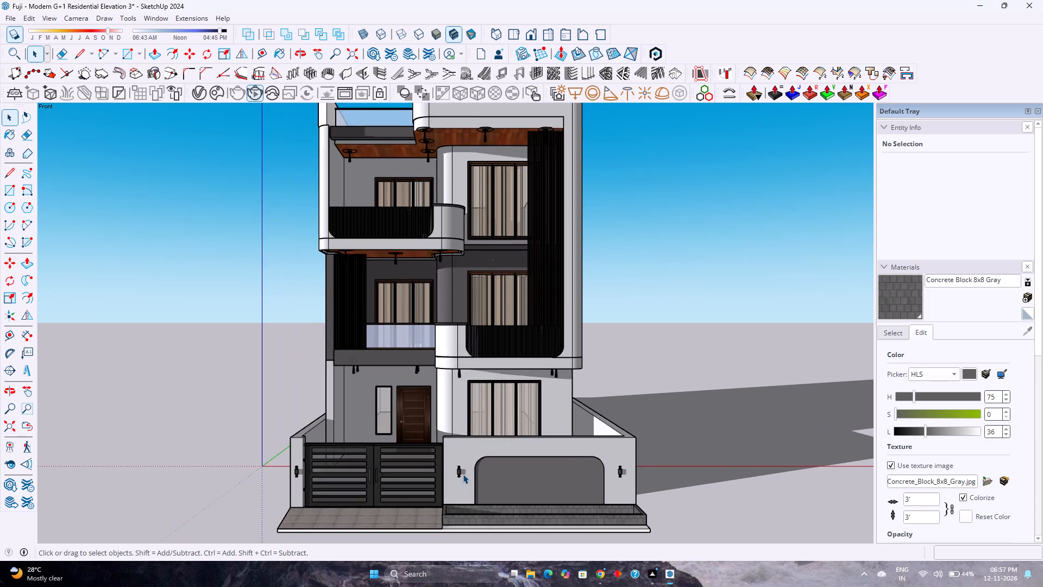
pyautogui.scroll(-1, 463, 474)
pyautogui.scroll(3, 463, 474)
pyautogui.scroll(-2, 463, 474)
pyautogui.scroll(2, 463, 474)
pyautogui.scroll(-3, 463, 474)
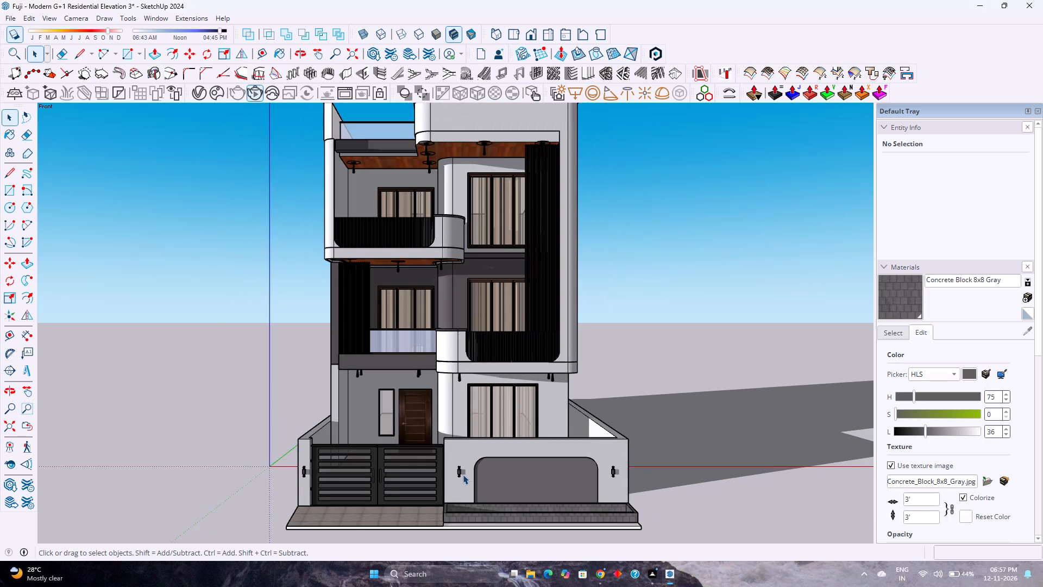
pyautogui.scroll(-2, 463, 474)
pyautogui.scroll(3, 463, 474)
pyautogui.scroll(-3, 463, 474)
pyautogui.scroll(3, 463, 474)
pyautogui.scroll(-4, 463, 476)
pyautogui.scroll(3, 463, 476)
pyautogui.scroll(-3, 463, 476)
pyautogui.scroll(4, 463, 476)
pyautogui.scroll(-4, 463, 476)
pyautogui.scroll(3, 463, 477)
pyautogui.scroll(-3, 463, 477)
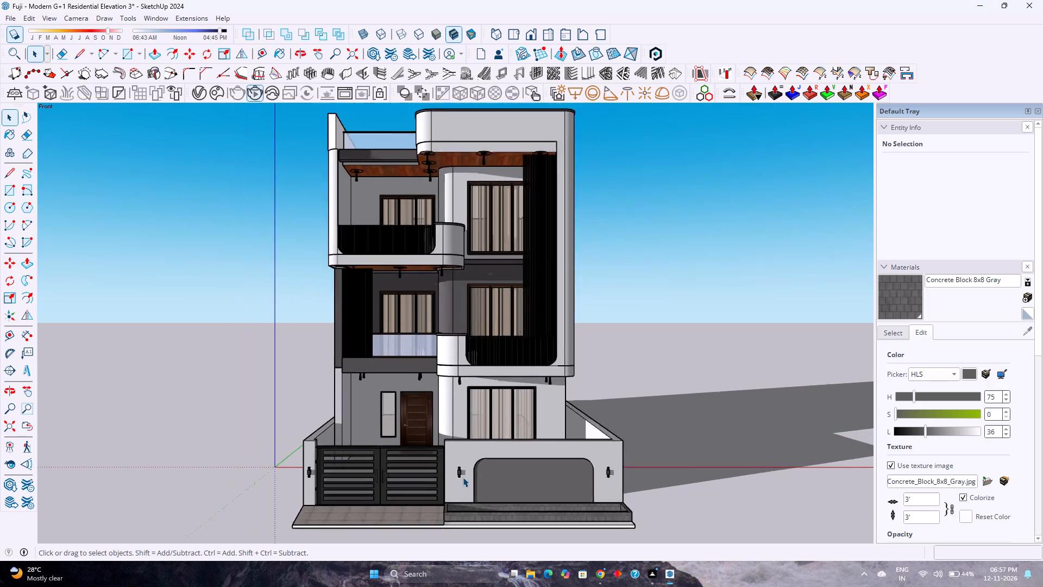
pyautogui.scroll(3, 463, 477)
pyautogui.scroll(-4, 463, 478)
# Examine the wood-clad soffit and its light fixtures beneath the louvered first-floor balcony, then the whole front facade from a low angle.
pyautogui.scroll(4, 463, 478)
pyautogui.scroll(10, 593, 344)
pyautogui.scroll(-1, 546, 381)
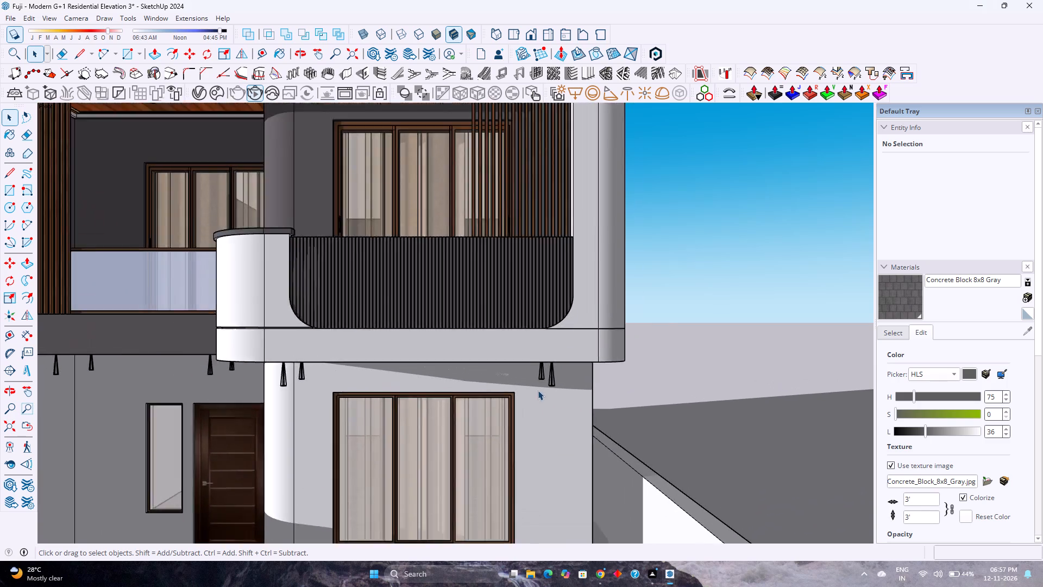
pyautogui.scroll(4, 537, 394)
pyautogui.moveTo(554, 379); pyautogui.dragTo(541, 322, button='middle')
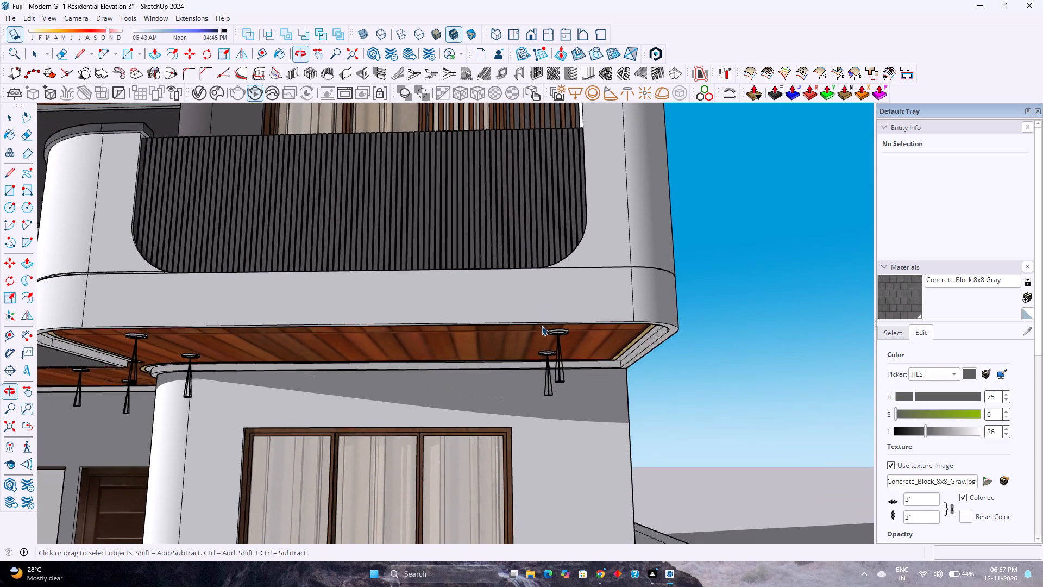
pyautogui.scroll(3, 579, 339)
pyautogui.scroll(8, 544, 402)
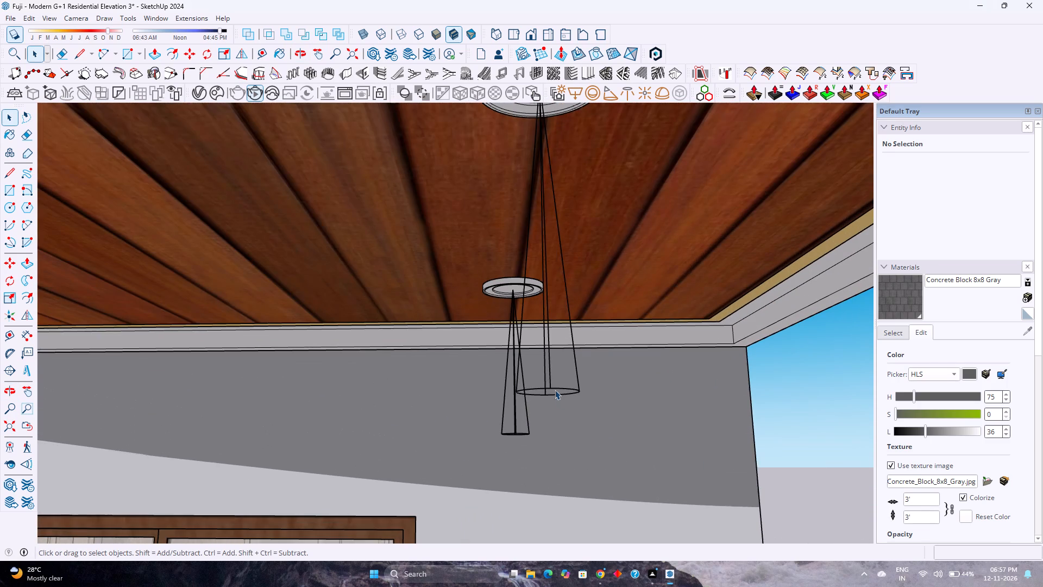
pyautogui.scroll(-20, 555, 390)
pyautogui.scroll(-4, 555, 390)
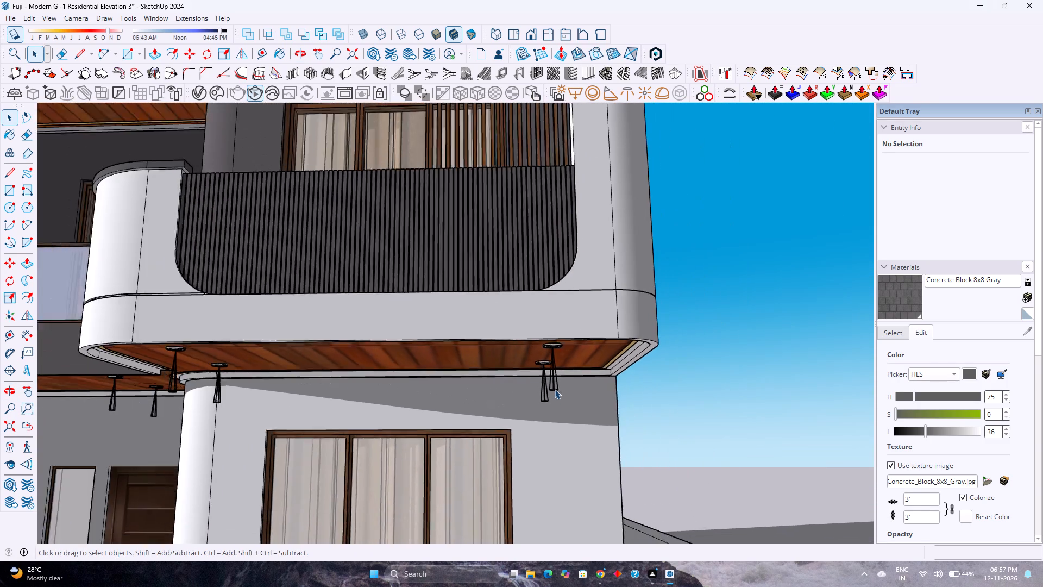
pyautogui.scroll(-11, 555, 389)
pyautogui.scroll(1, 555, 389)
pyautogui.scroll(-4, 555, 389)
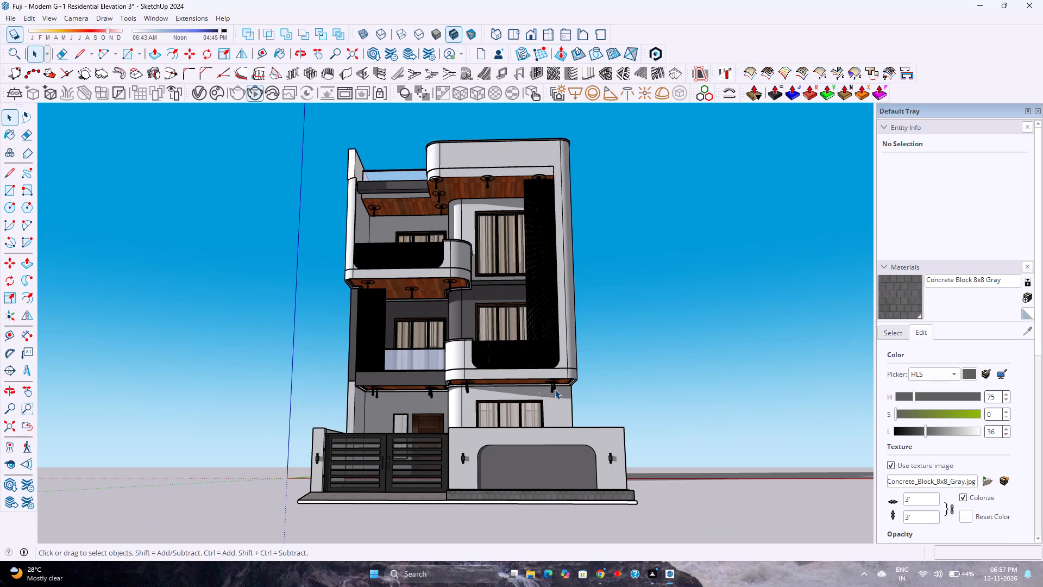
pyautogui.scroll(-12, 555, 389)
pyautogui.scroll(5, 520, 370)
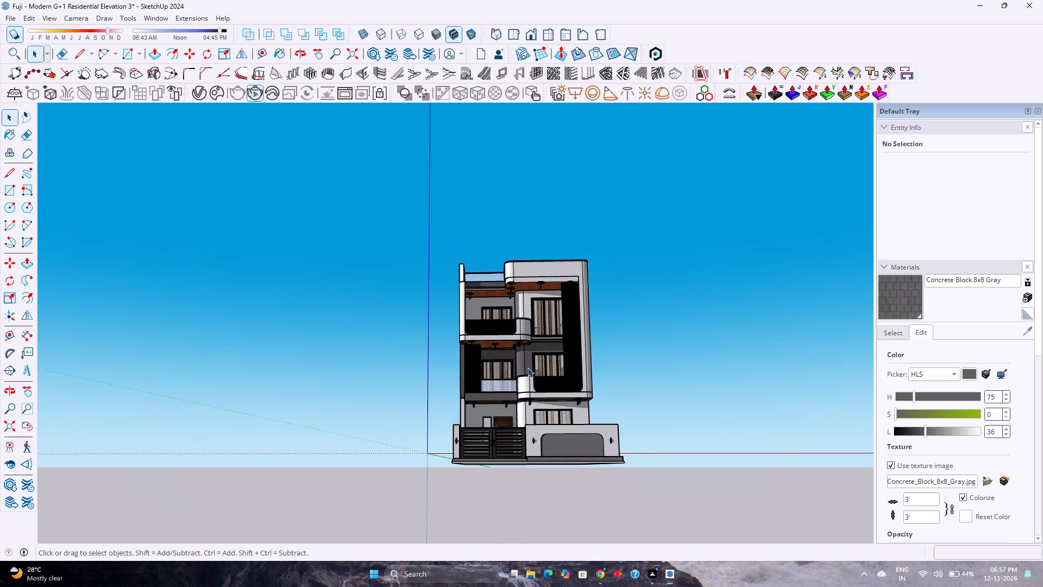
pyautogui.scroll(2, 550, 367)
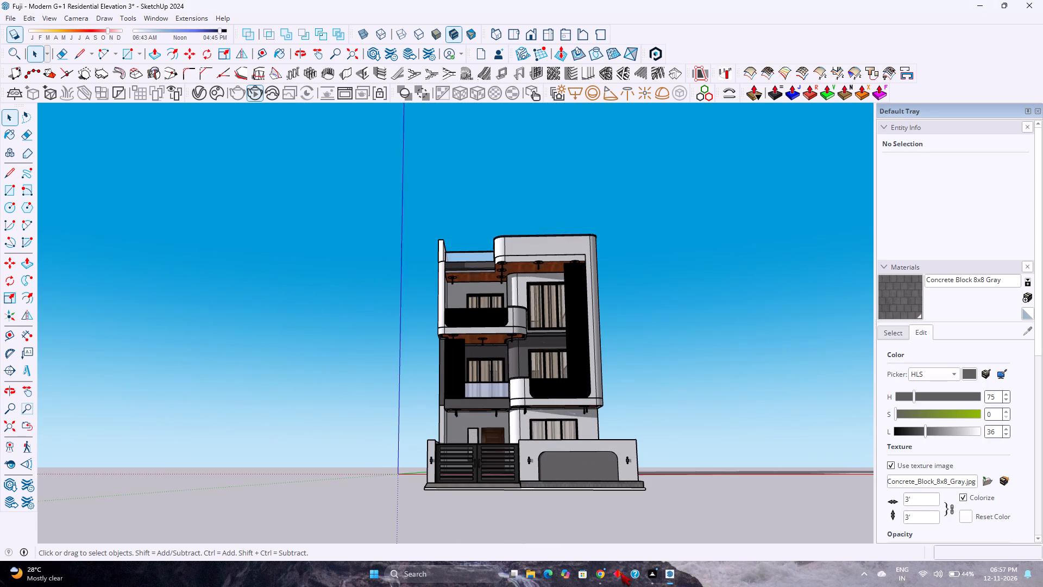
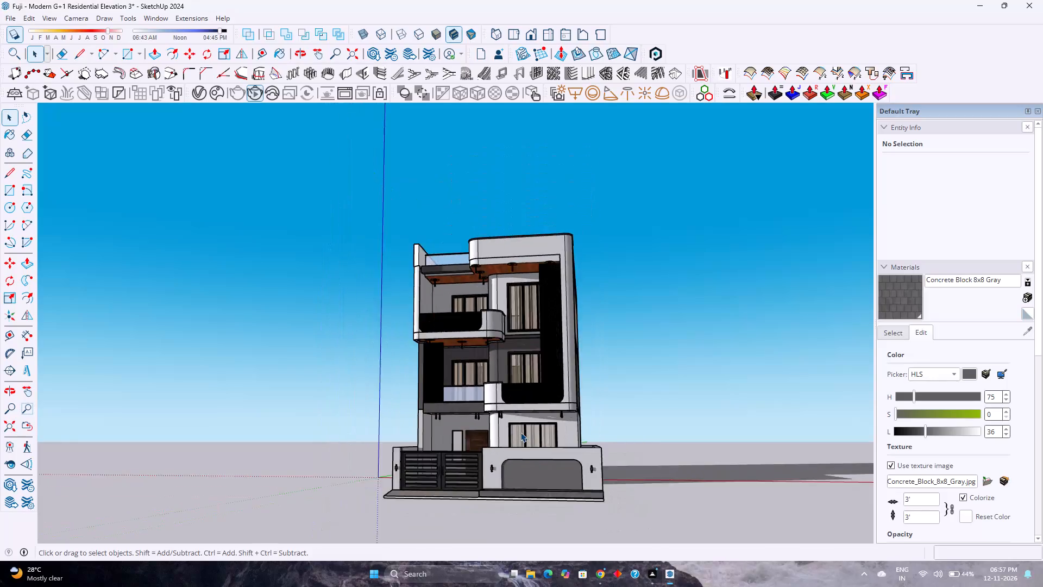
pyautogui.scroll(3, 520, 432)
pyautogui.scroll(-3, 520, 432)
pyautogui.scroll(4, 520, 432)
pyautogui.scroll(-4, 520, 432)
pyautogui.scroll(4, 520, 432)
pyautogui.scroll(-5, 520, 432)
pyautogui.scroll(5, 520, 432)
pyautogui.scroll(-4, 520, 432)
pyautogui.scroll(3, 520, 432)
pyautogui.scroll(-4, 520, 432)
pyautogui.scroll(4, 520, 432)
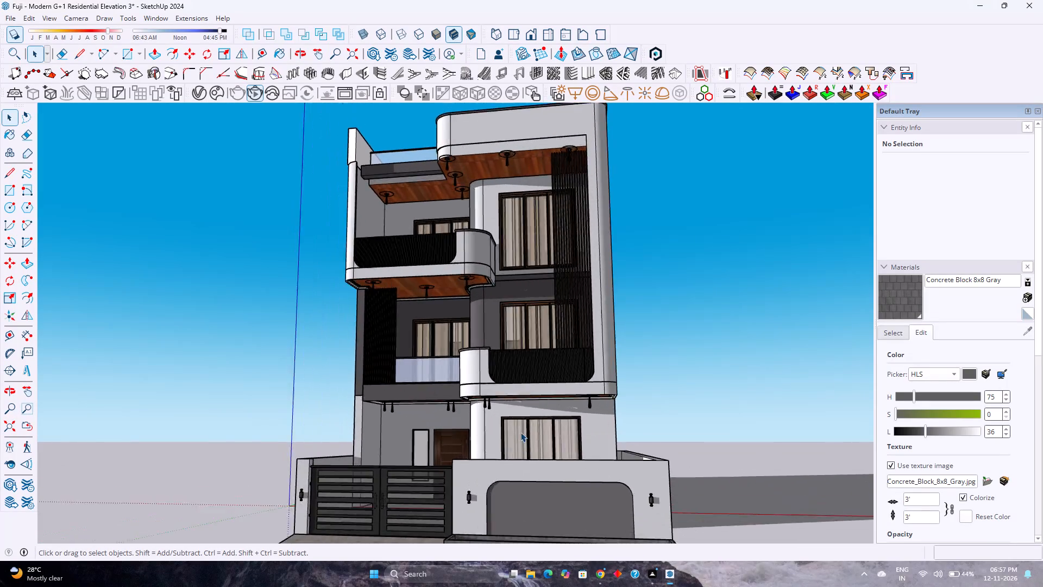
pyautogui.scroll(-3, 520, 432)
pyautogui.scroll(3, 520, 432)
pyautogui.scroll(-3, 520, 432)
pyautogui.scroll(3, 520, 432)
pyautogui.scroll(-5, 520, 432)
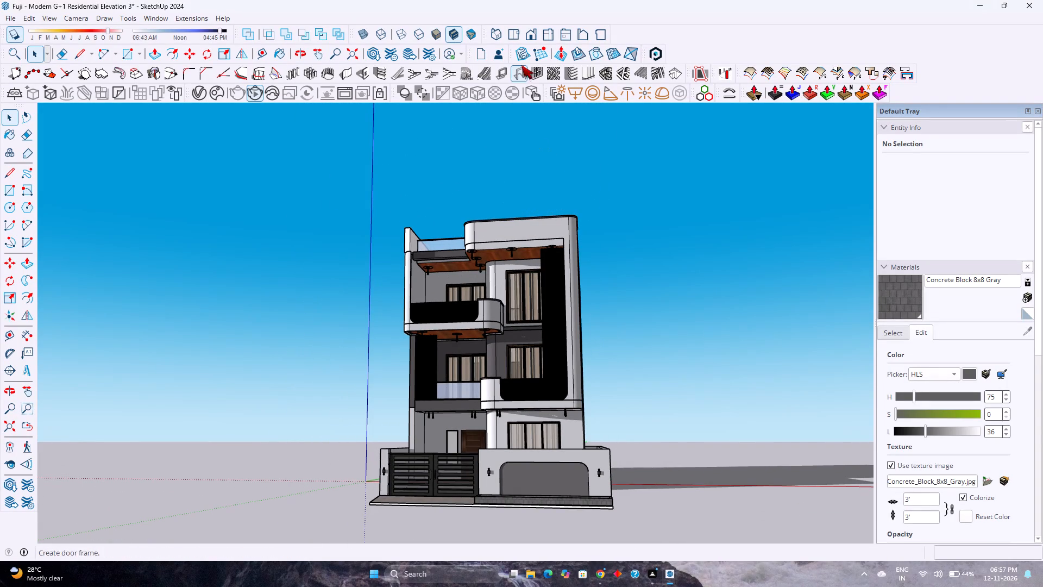
# Switch to the standard Front view and fit the whole house, from roof parapet to boundary wall, in view.
pyautogui.click(529, 38)
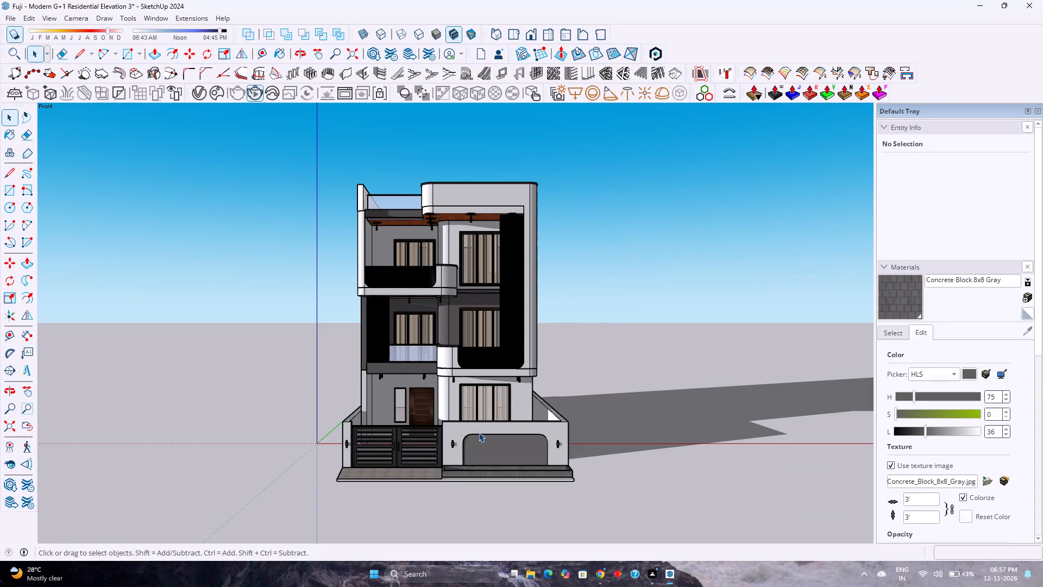
pyautogui.scroll(4, 477, 430)
pyautogui.scroll(4, 431, 397)
pyautogui.scroll(-3, 430, 402)
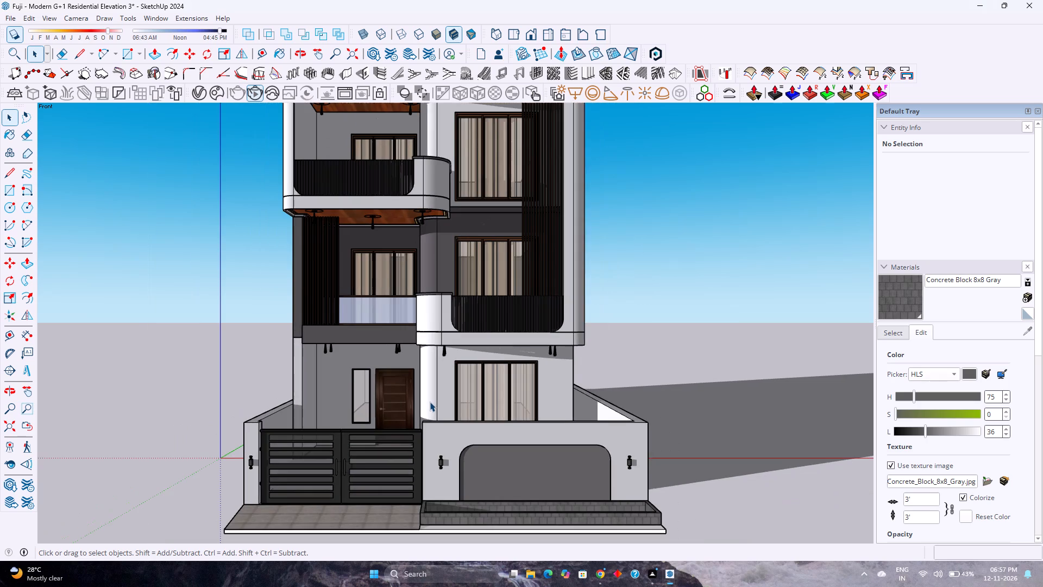
pyautogui.scroll(-1, 430, 402)
pyautogui.click(4, 425)
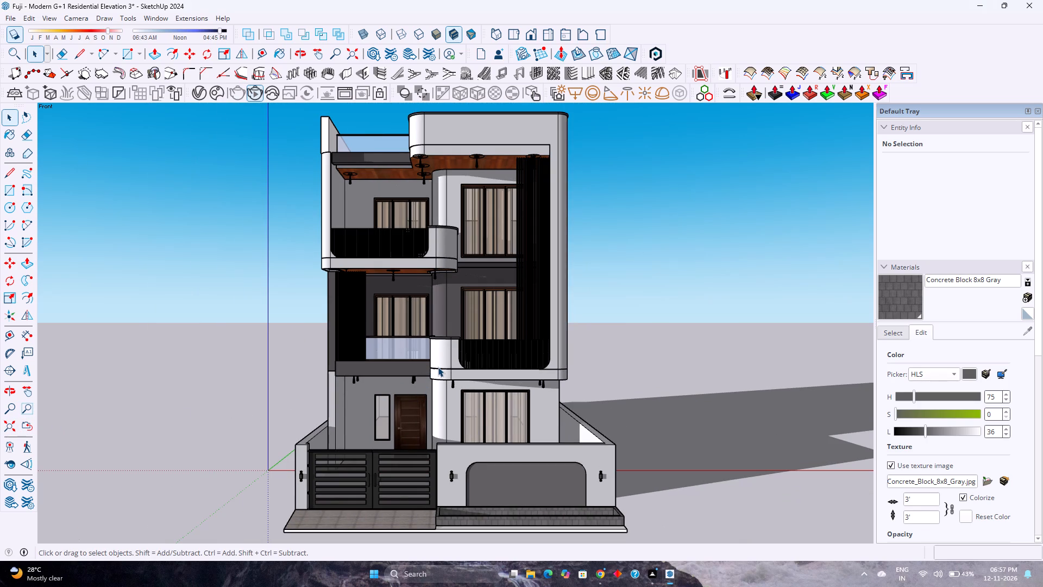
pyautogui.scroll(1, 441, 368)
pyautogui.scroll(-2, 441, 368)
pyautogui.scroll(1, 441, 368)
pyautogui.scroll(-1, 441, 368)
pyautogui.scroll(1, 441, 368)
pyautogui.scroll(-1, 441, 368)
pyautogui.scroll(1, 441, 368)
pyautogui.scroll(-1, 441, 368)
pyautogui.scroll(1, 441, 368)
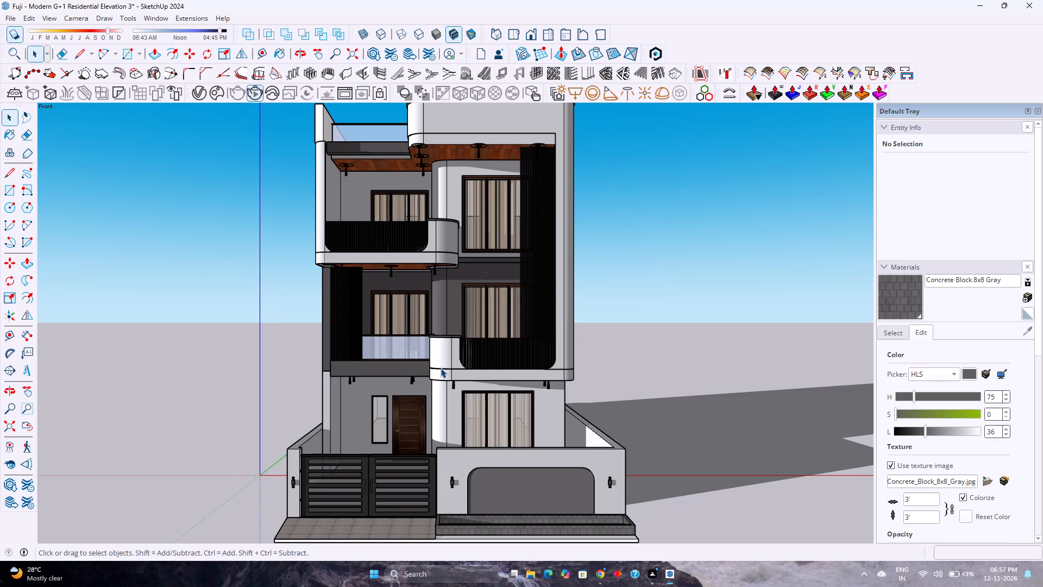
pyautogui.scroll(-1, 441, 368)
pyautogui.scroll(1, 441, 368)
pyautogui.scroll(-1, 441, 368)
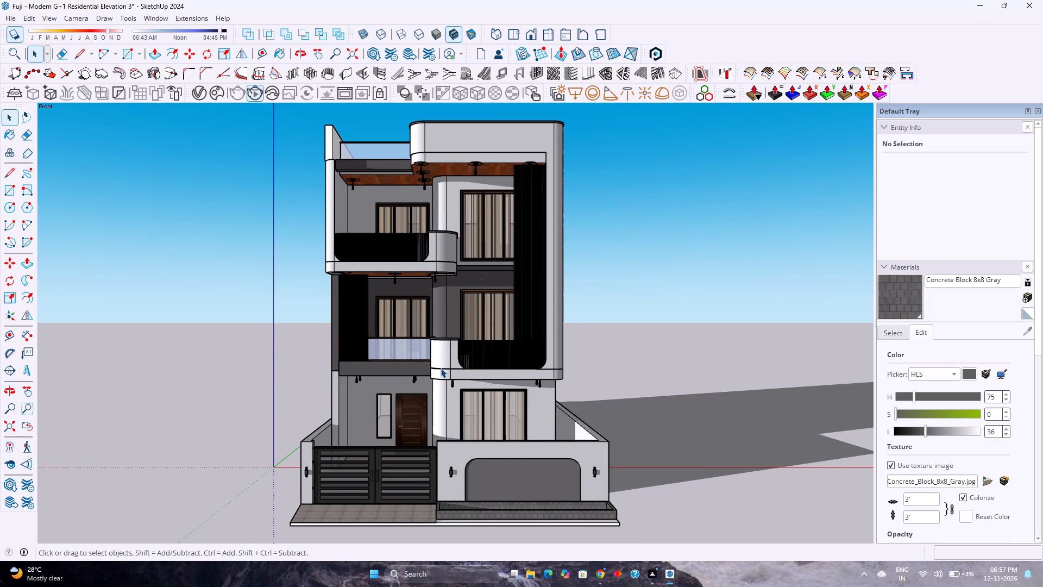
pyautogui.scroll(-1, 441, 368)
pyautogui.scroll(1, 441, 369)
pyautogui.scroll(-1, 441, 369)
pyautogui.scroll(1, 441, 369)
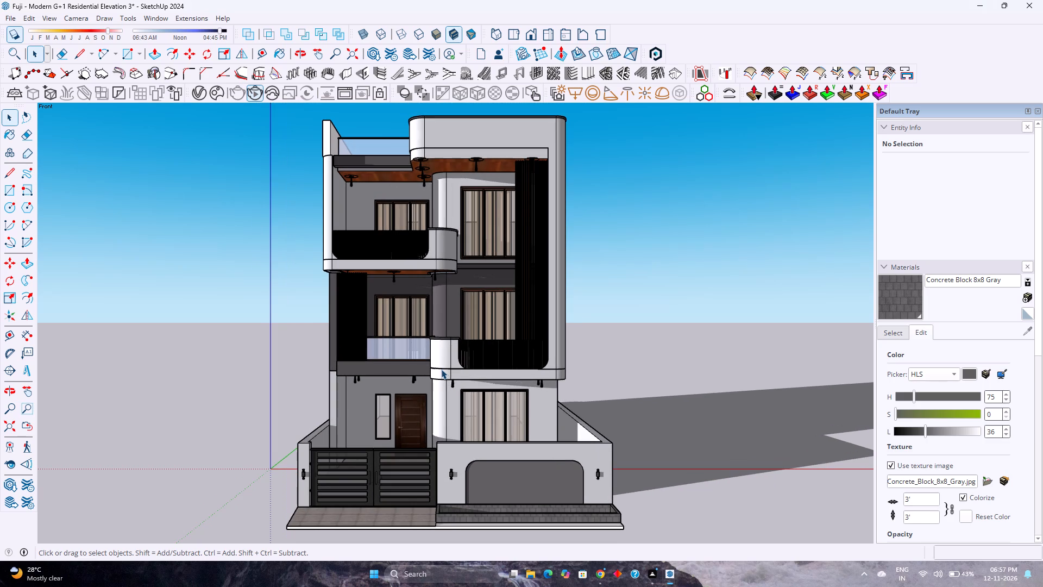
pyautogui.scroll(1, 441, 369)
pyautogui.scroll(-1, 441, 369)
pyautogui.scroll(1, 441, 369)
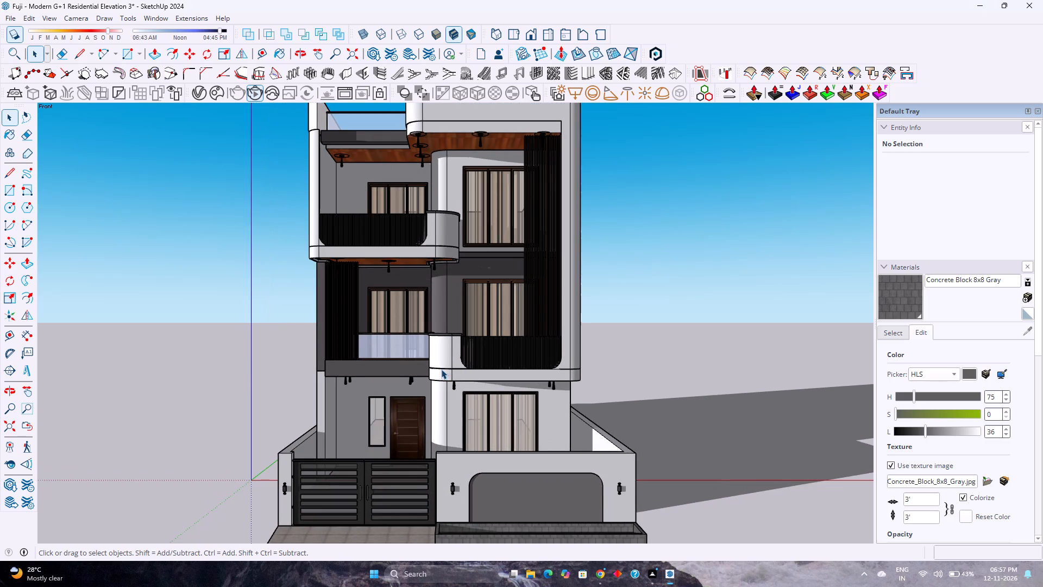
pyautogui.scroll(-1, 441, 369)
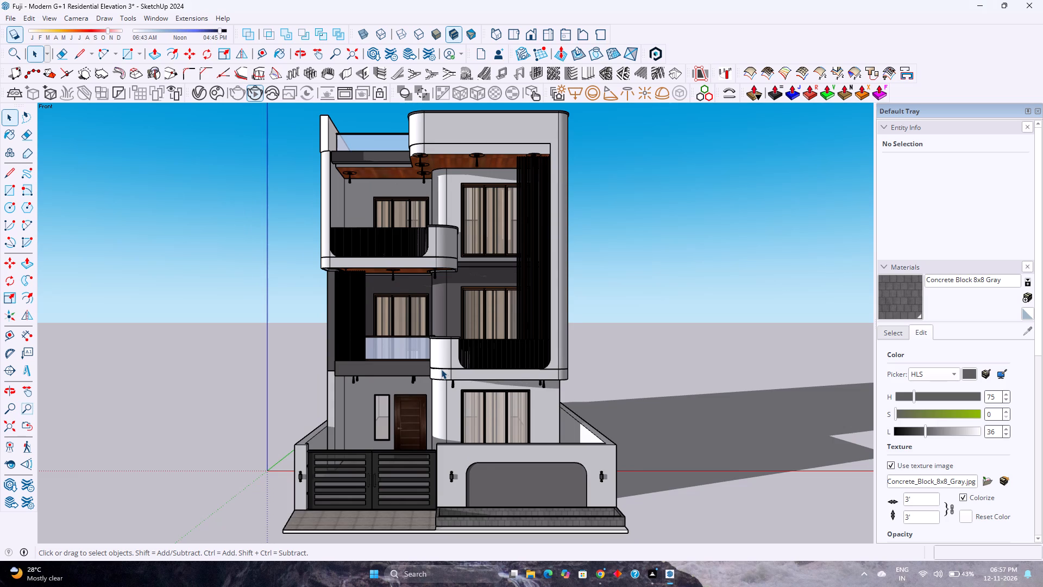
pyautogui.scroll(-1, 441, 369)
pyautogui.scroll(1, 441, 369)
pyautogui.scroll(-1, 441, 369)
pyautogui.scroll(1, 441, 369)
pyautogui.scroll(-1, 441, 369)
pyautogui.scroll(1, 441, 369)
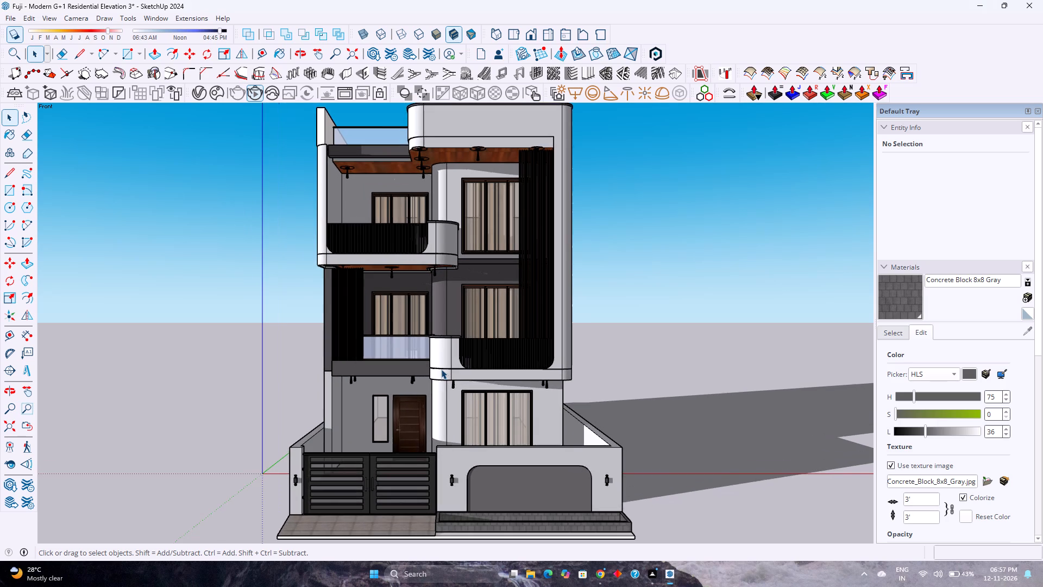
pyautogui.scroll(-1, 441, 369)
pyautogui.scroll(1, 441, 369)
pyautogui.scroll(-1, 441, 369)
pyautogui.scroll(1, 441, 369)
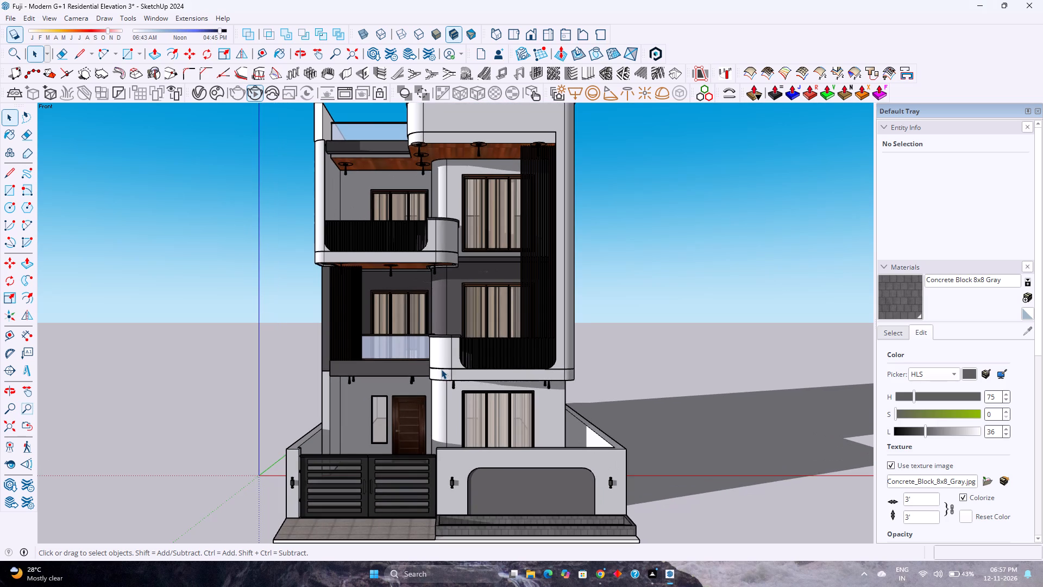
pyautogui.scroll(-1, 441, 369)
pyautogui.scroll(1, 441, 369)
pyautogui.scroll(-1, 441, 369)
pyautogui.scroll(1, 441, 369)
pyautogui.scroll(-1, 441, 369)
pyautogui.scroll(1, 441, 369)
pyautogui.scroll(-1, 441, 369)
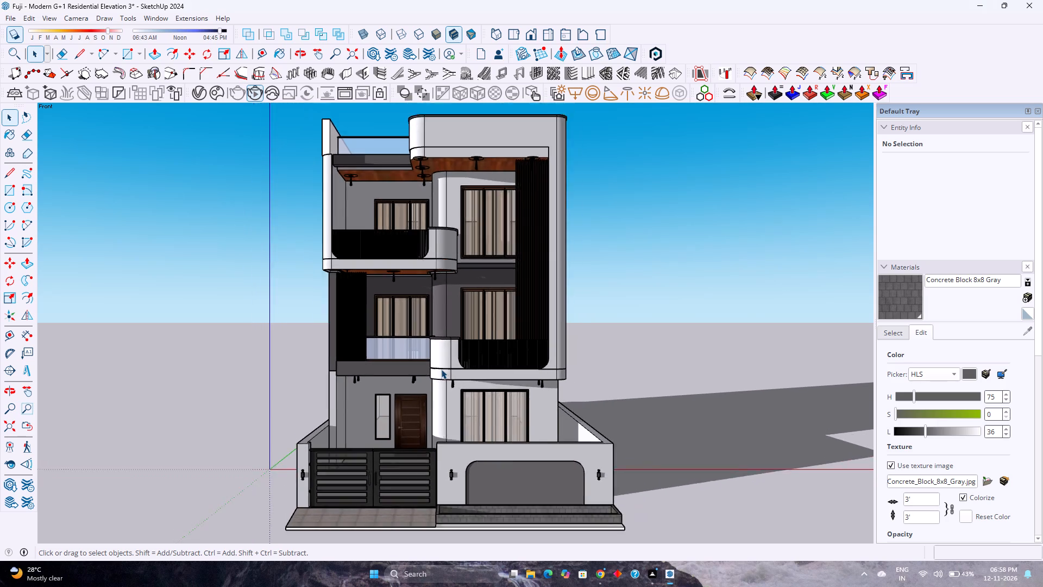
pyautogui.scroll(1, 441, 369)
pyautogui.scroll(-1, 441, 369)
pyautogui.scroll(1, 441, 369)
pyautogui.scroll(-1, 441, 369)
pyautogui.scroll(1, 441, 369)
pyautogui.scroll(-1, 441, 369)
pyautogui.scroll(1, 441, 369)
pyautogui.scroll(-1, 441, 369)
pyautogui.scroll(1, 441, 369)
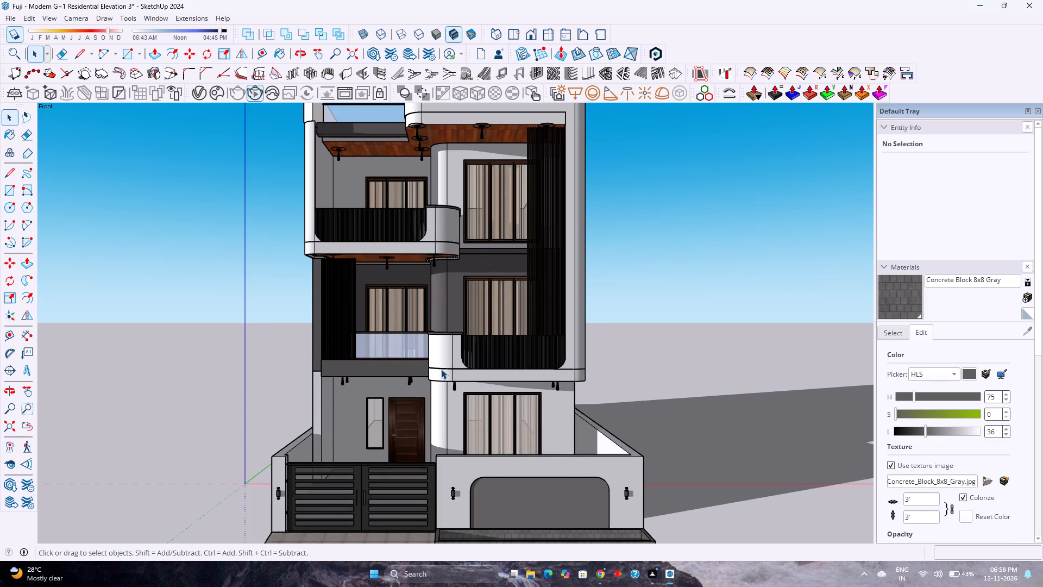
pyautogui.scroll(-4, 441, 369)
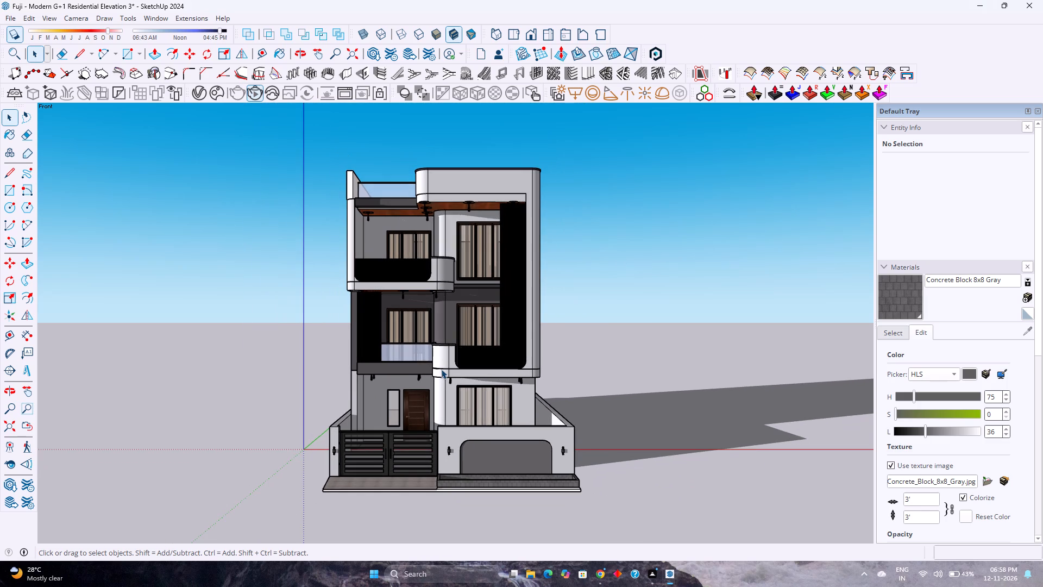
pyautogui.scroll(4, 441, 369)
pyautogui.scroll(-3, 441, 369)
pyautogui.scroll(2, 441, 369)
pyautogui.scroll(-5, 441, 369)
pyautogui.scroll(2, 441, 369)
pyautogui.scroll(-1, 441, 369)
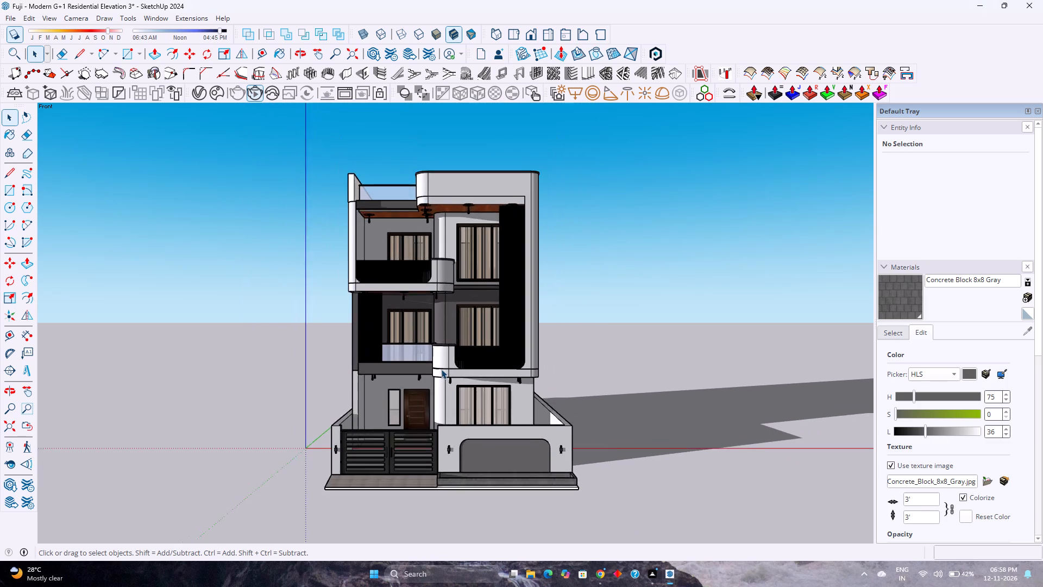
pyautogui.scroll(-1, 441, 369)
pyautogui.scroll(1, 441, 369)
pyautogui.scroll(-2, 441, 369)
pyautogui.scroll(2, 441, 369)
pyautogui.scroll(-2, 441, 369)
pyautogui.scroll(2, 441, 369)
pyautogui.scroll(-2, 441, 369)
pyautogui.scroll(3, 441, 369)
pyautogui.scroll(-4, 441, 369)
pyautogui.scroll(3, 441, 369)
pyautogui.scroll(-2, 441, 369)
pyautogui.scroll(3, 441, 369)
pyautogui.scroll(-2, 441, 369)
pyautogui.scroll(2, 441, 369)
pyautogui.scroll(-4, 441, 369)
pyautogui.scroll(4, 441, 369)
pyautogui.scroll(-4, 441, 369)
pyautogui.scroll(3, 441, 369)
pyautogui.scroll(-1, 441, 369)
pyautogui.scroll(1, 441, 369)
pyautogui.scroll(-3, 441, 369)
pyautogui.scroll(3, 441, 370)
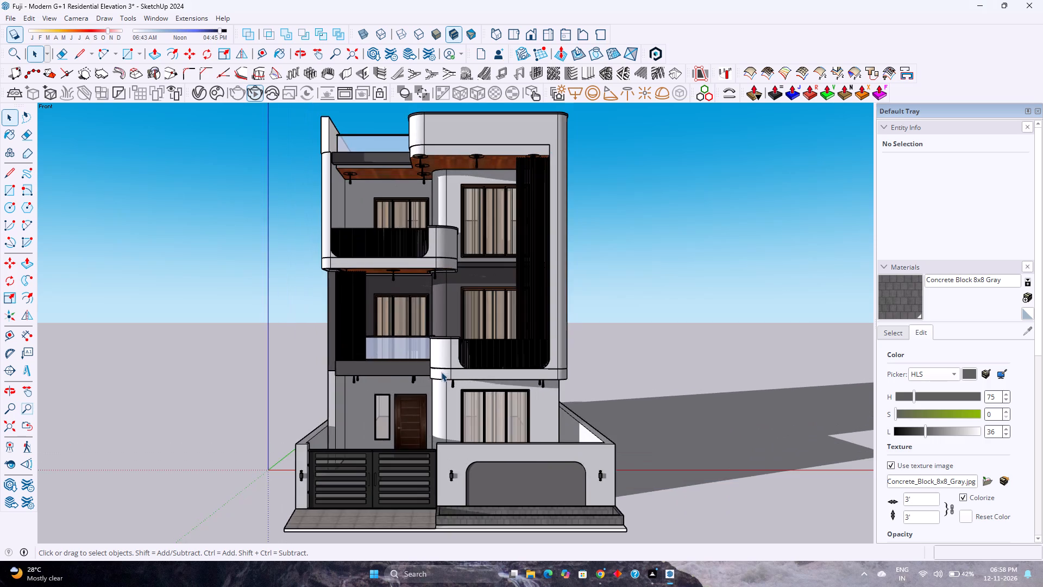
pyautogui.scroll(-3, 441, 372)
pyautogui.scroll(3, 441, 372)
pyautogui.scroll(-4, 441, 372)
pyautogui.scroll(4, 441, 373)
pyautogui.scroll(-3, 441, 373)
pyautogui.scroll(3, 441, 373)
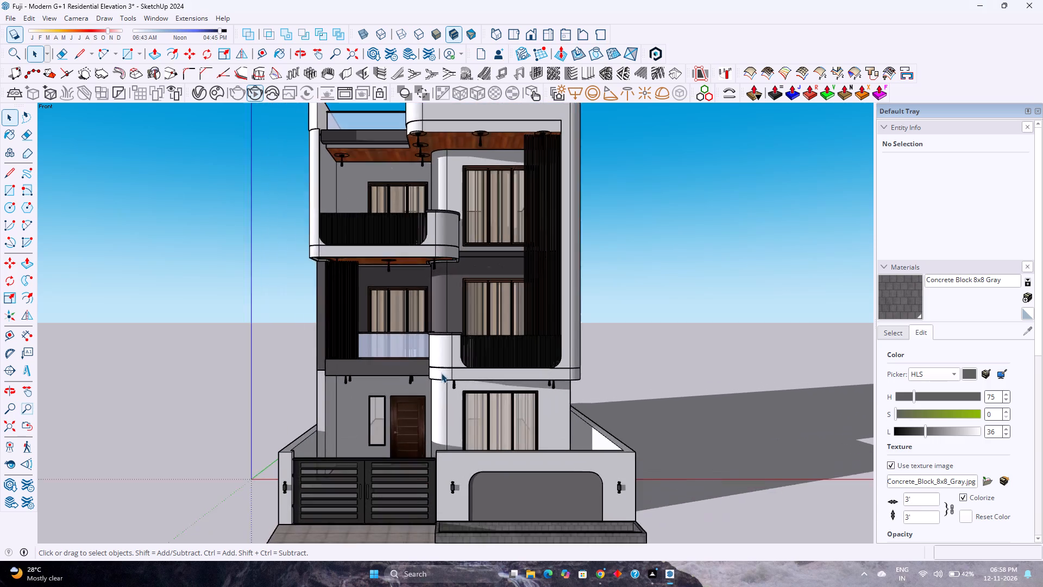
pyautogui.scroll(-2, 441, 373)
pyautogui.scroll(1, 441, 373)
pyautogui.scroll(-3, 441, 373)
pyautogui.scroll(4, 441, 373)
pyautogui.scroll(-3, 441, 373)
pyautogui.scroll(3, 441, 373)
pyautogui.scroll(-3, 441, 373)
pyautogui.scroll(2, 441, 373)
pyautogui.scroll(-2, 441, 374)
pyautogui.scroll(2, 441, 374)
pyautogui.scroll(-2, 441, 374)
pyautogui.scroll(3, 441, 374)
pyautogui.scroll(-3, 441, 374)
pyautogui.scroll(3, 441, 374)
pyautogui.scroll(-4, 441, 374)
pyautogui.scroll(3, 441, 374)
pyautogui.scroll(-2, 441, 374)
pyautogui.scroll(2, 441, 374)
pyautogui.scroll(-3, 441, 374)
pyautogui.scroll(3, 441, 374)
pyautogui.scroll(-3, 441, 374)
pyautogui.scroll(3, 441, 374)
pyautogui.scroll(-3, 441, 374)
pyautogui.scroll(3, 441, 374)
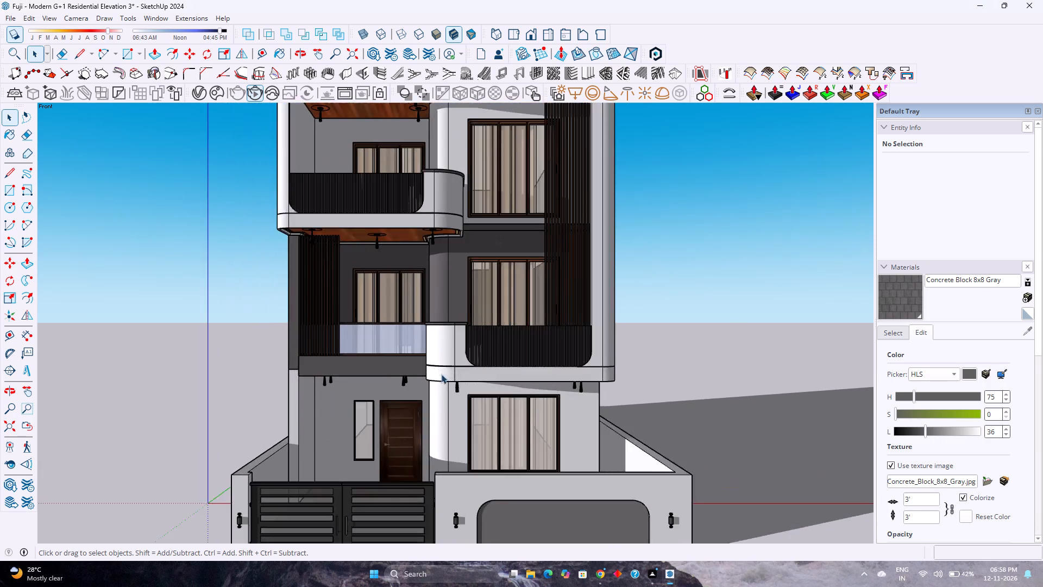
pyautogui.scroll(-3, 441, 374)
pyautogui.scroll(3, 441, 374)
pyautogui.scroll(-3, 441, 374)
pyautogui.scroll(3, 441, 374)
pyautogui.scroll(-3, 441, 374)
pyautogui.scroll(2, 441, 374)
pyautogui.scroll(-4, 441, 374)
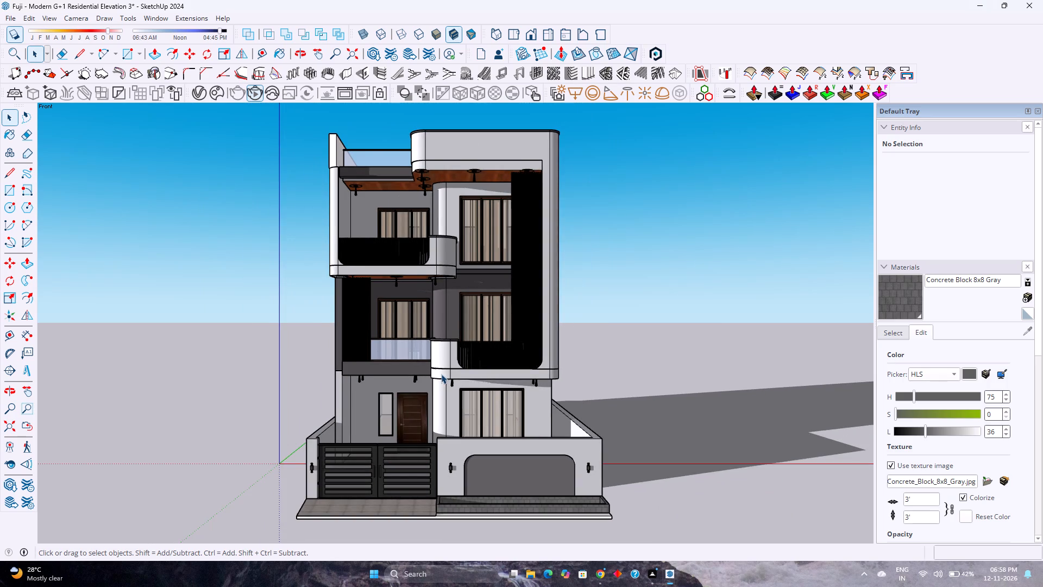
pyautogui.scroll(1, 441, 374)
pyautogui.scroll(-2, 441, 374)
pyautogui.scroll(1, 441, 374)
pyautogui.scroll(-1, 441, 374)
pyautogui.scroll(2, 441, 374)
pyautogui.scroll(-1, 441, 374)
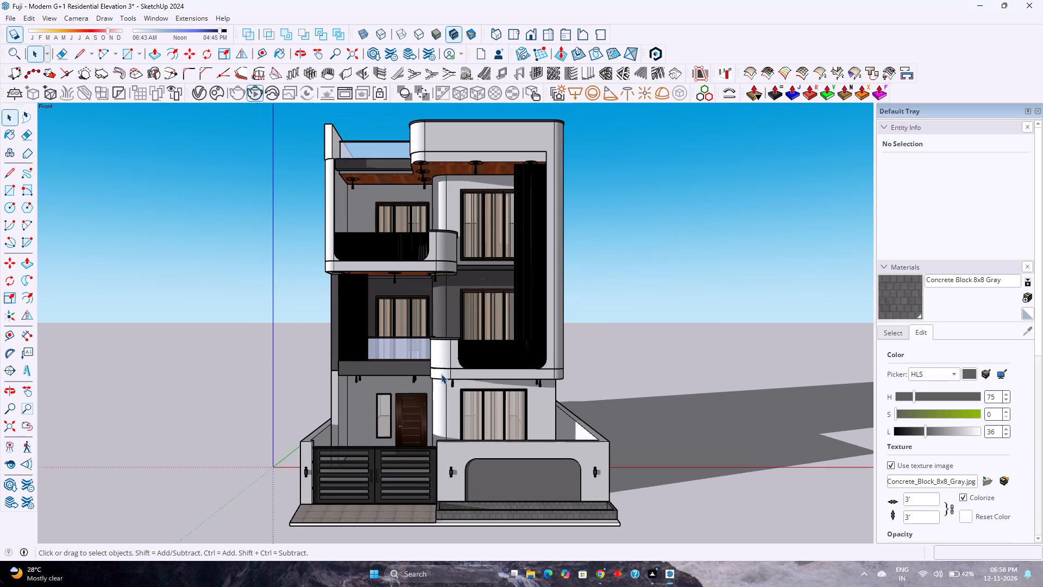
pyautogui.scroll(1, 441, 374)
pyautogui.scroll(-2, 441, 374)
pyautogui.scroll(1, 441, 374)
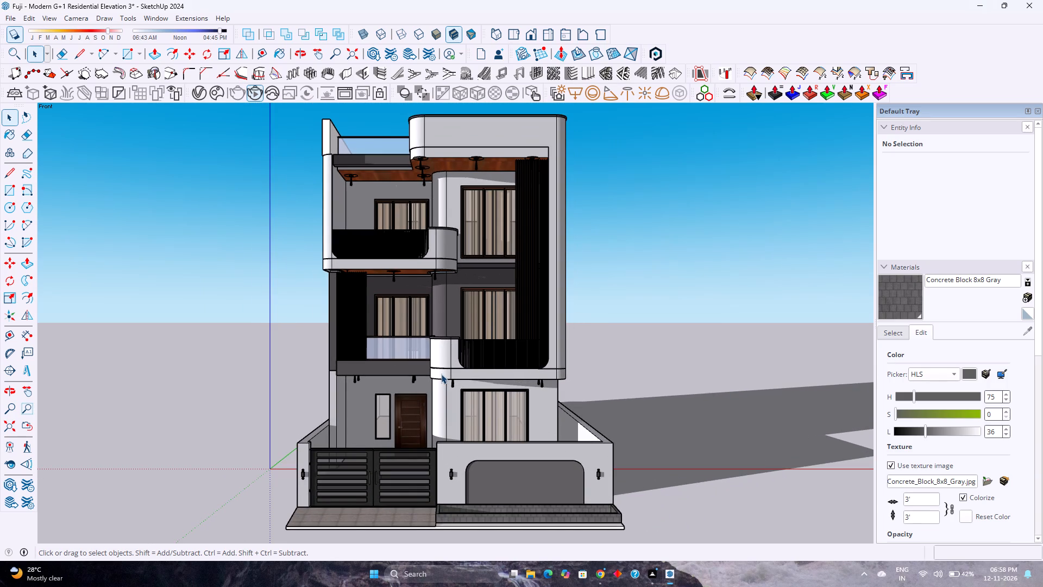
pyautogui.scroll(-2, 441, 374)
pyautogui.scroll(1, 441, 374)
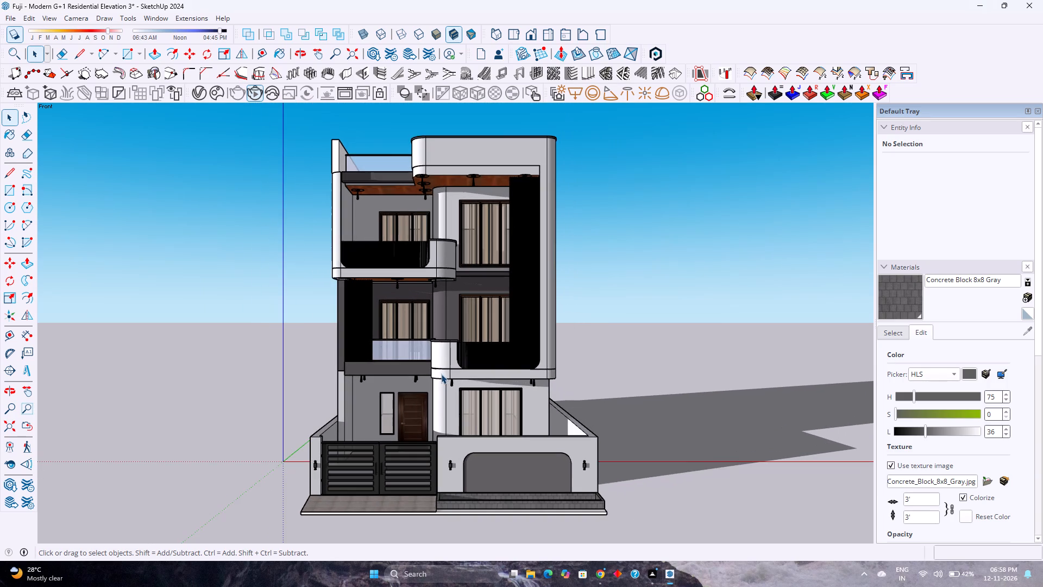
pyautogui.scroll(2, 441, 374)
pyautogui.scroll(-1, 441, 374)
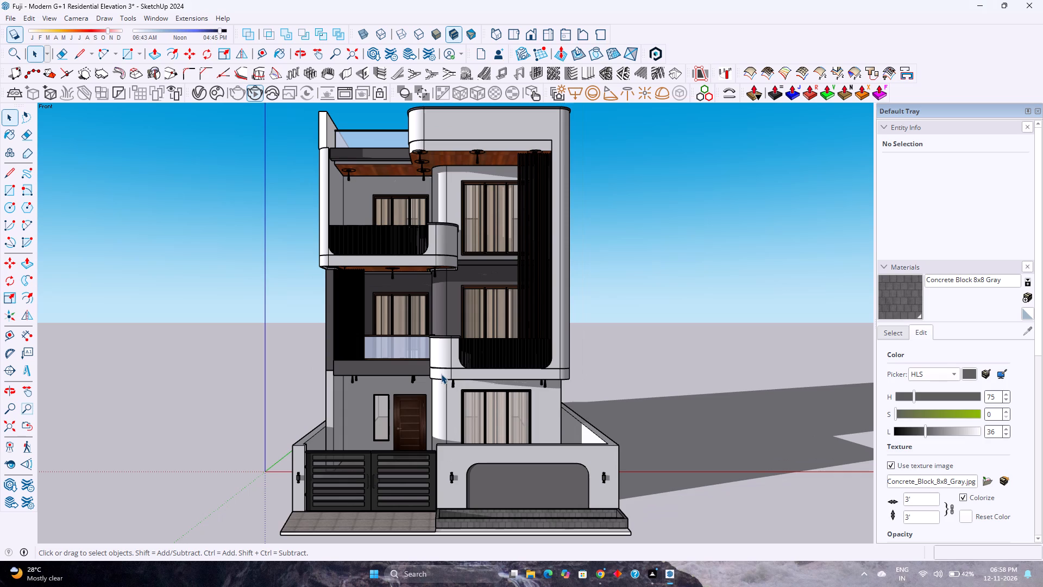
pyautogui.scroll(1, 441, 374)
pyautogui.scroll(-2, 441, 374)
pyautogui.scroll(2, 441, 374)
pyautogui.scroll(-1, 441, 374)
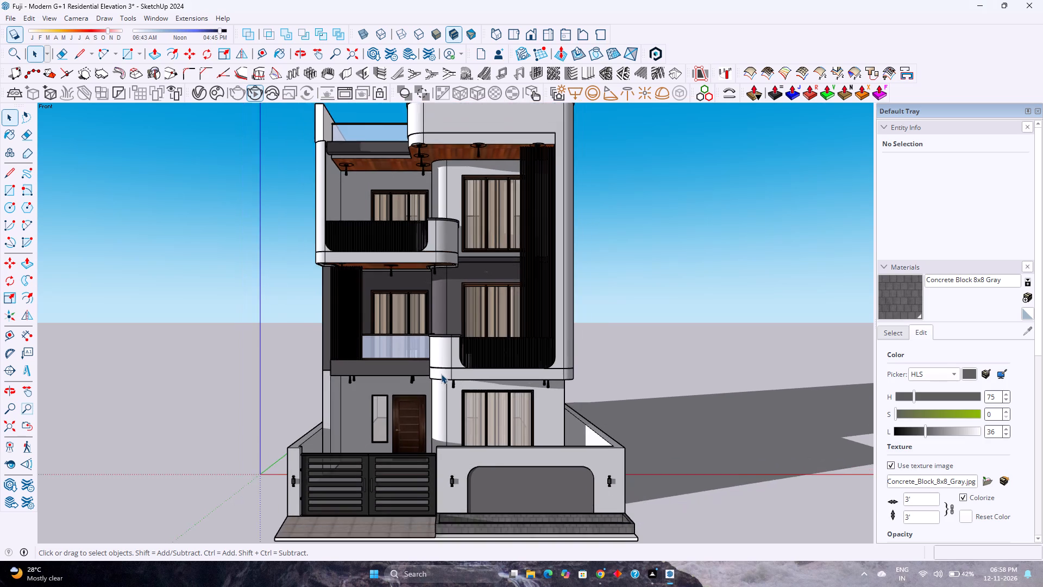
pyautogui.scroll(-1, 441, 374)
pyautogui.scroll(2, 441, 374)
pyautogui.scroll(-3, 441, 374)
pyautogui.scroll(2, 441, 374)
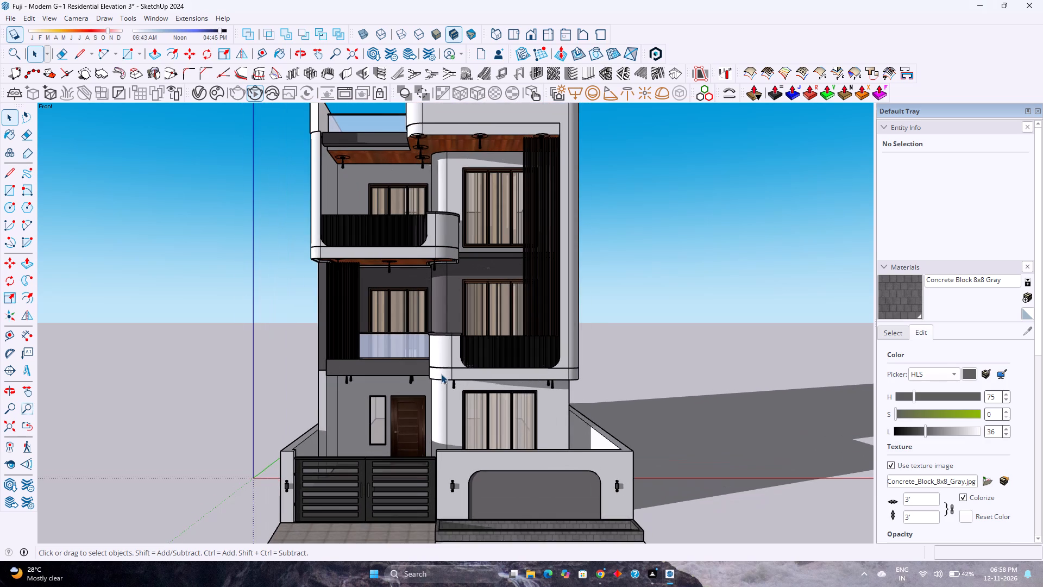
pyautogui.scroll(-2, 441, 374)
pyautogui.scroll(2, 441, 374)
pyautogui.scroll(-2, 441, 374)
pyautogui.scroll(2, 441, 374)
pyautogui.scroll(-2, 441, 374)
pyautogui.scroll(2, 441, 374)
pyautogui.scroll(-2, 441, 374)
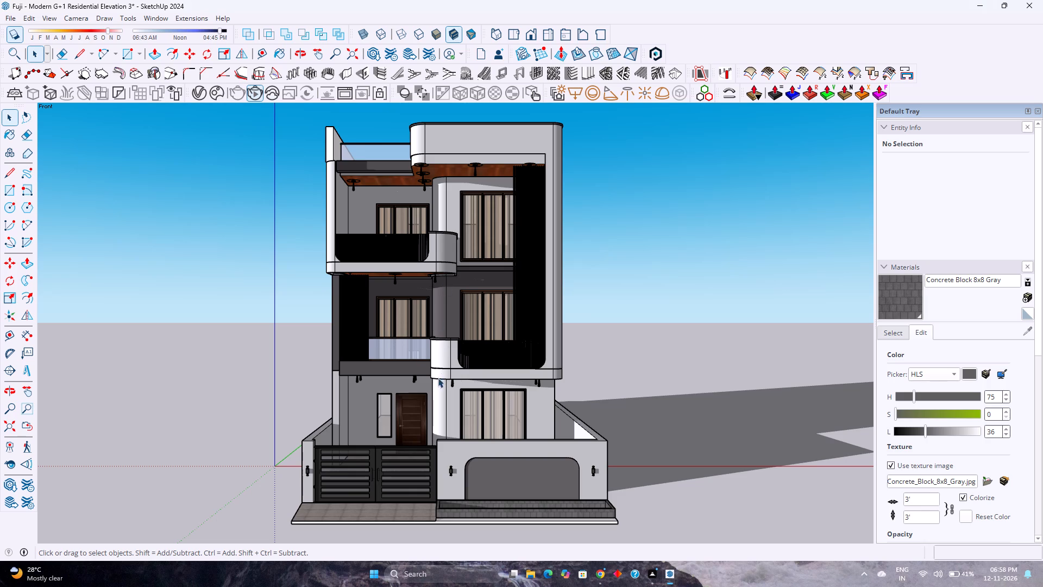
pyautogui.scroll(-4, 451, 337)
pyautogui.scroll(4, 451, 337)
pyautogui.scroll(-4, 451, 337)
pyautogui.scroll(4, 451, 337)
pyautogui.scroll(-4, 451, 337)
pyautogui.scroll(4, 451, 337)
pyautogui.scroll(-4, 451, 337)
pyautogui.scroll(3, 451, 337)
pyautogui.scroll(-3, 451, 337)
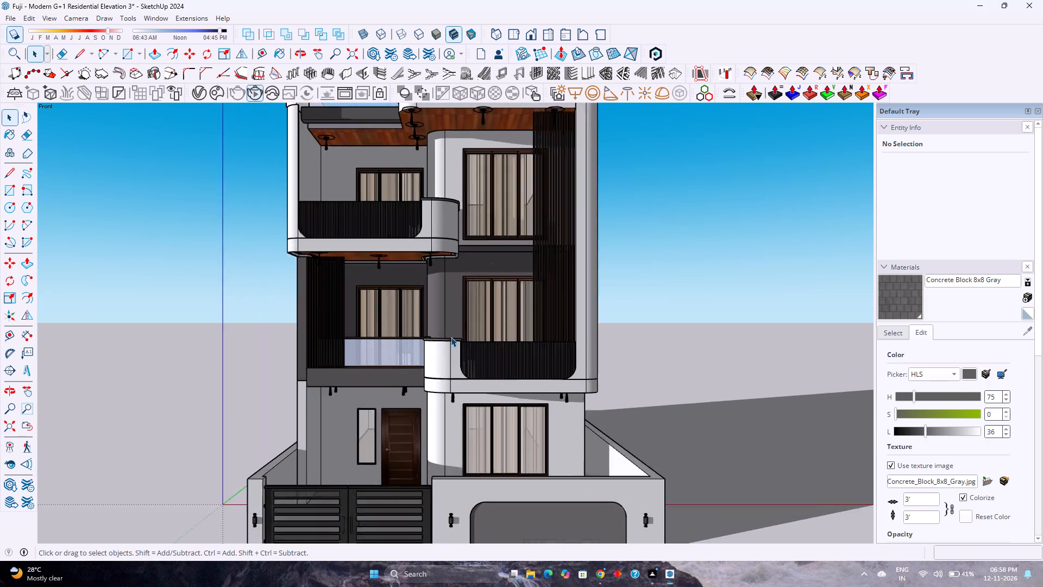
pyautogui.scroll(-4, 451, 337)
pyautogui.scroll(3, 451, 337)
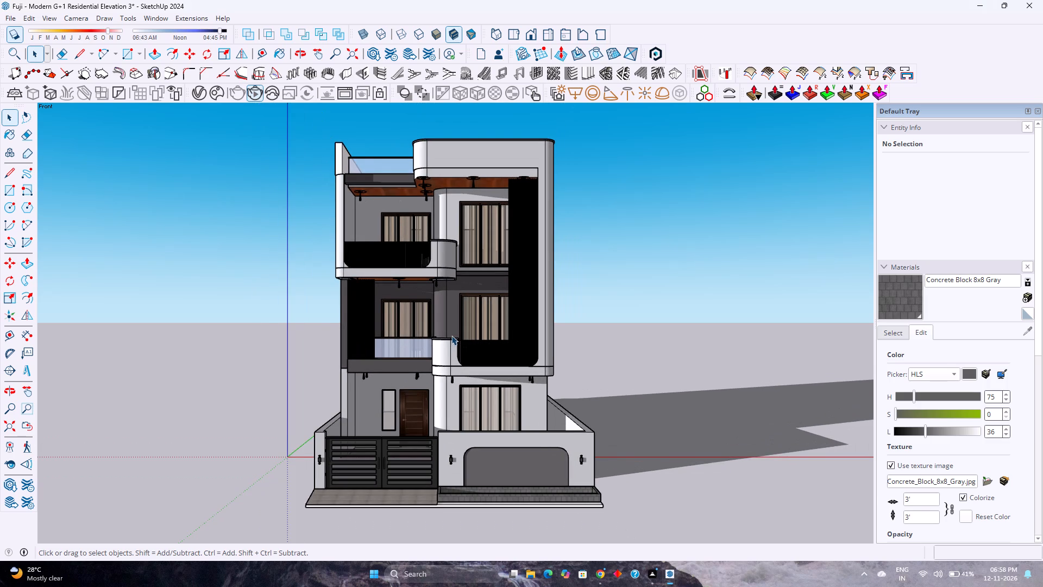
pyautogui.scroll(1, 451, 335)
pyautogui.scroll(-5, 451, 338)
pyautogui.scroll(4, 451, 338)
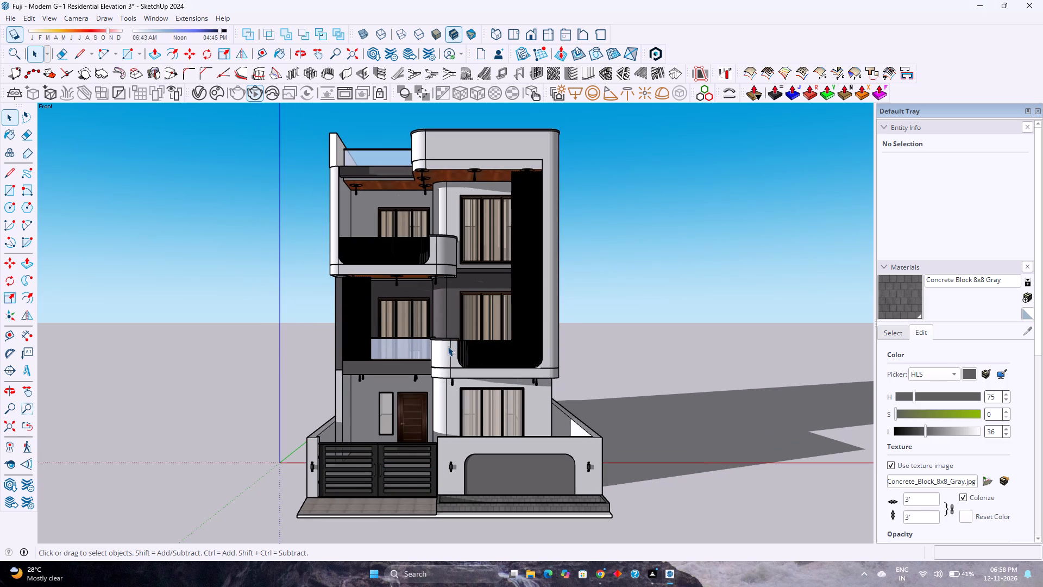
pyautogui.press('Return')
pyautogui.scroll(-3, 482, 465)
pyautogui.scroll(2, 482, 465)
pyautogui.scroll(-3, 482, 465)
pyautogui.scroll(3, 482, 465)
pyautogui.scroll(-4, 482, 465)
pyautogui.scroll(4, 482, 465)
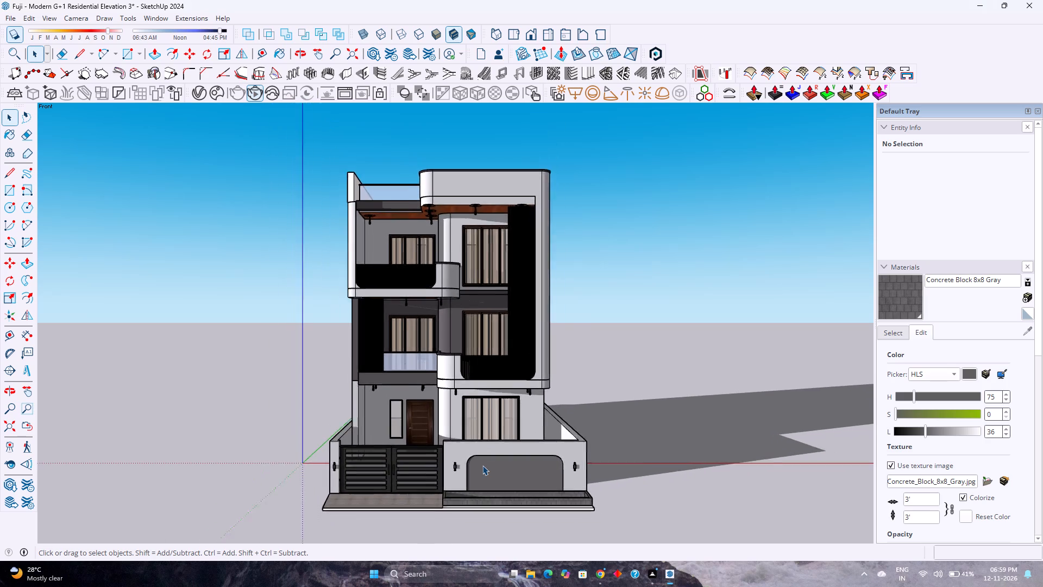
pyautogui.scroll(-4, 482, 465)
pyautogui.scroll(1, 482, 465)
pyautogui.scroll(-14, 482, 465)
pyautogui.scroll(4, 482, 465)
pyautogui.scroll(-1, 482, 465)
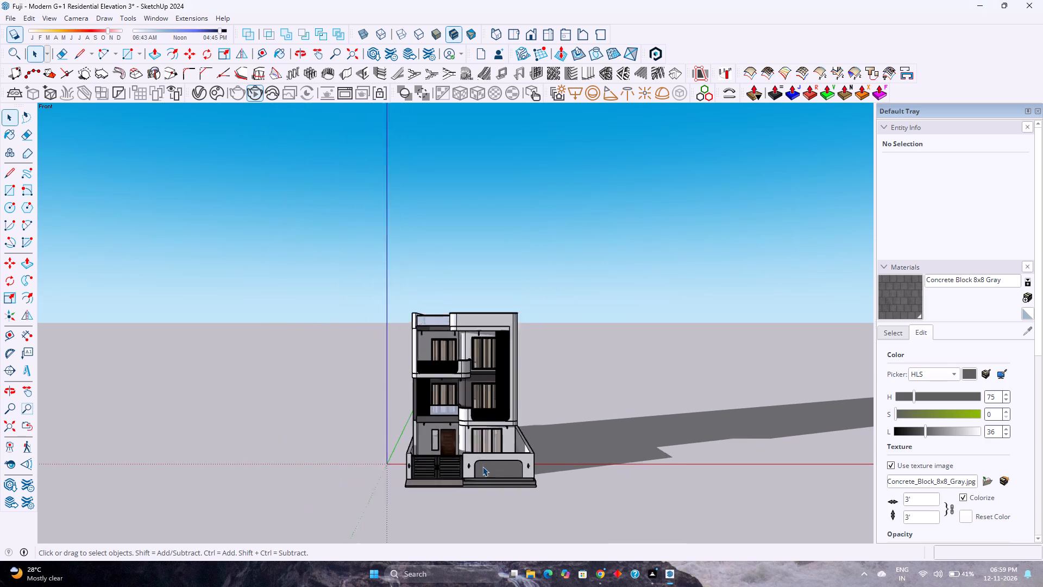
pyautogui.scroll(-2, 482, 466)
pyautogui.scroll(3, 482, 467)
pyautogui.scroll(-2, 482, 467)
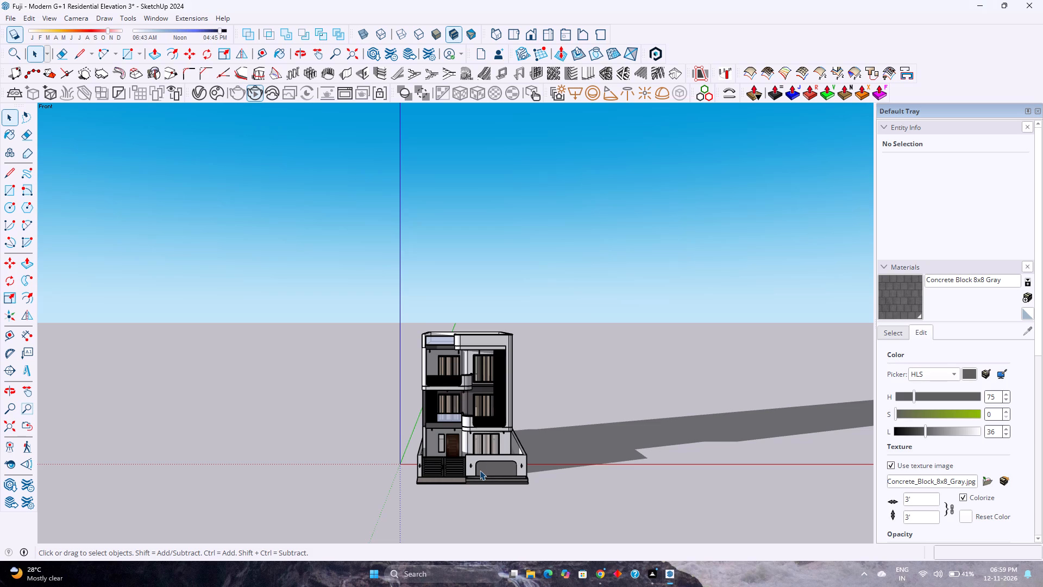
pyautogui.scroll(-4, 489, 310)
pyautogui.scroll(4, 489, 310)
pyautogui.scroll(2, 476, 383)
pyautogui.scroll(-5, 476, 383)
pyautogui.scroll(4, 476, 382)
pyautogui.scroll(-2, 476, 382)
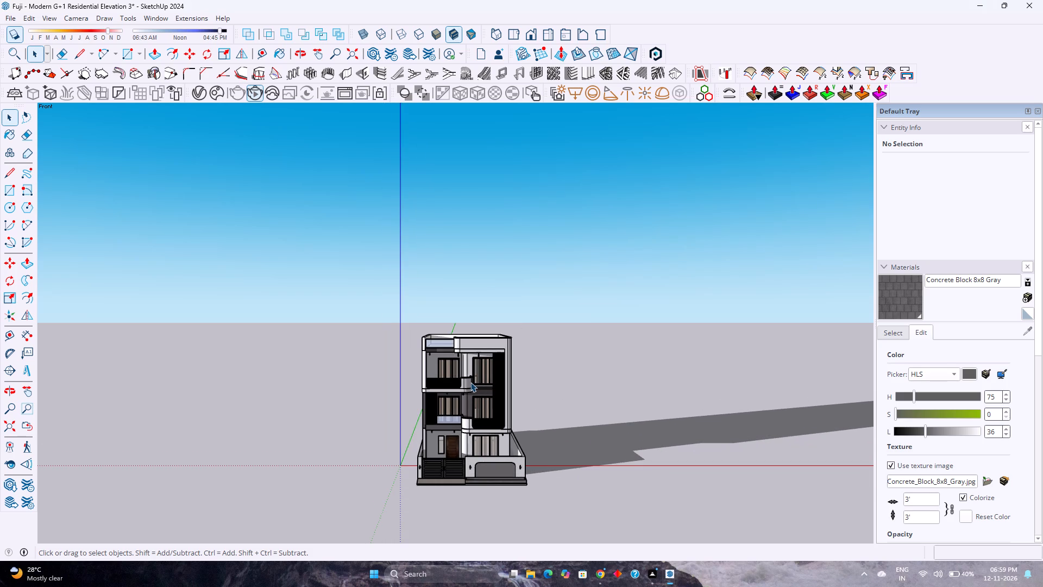
# Reapply the standard Front view and enlarge the whole house, from roof parapet to entrance paving, to examine the front elevation.
pyautogui.click(529, 36)
pyautogui.click(523, 33)
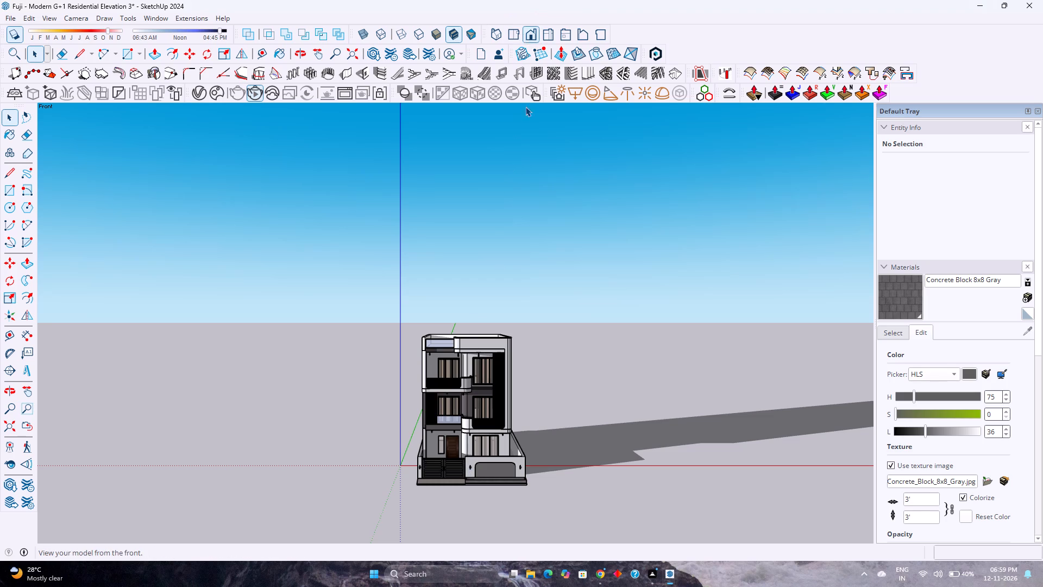
pyautogui.scroll(3, 470, 439)
pyautogui.scroll(-4, 470, 439)
pyautogui.scroll(3, 470, 439)
pyautogui.scroll(-3, 470, 439)
pyautogui.scroll(3, 470, 439)
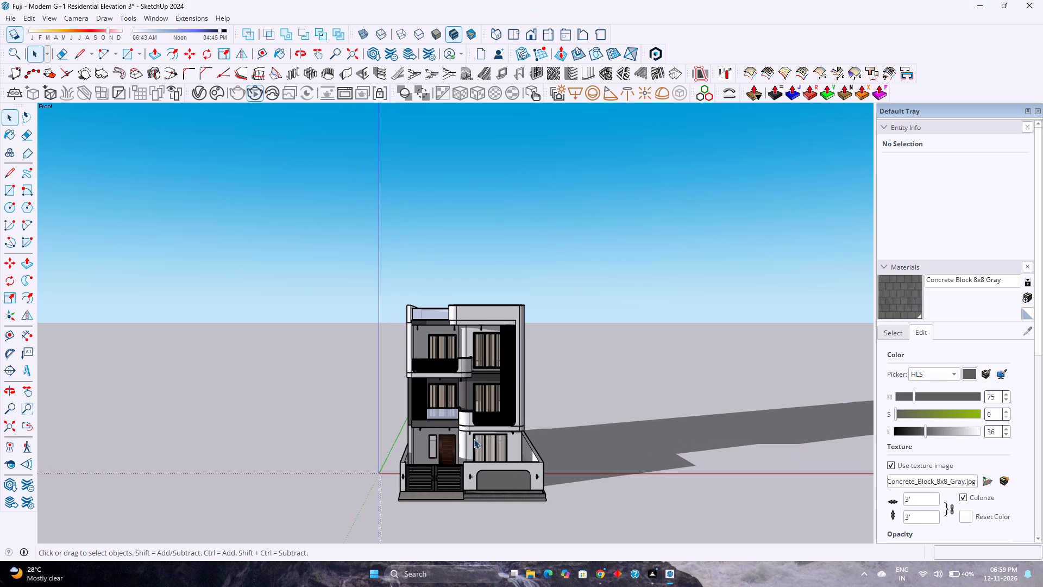
pyautogui.click(528, 38)
pyautogui.scroll(8, 476, 514)
pyautogui.scroll(-3, 475, 489)
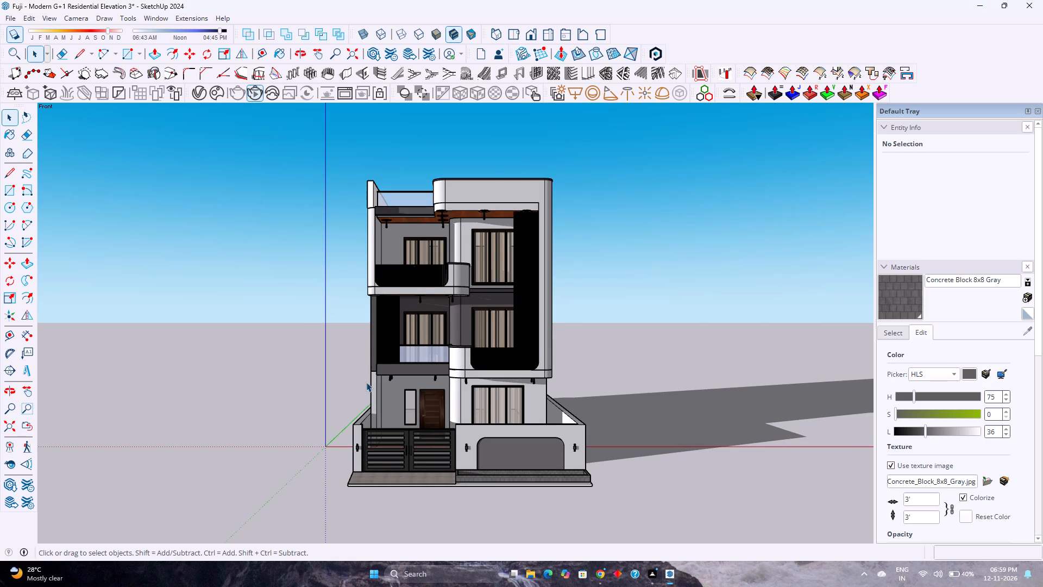
pyautogui.scroll(-2, 368, 382)
pyautogui.scroll(2, 368, 382)
pyautogui.scroll(-1, 368, 382)
pyautogui.scroll(1, 368, 382)
pyautogui.scroll(-2, 368, 382)
pyautogui.scroll(1, 368, 382)
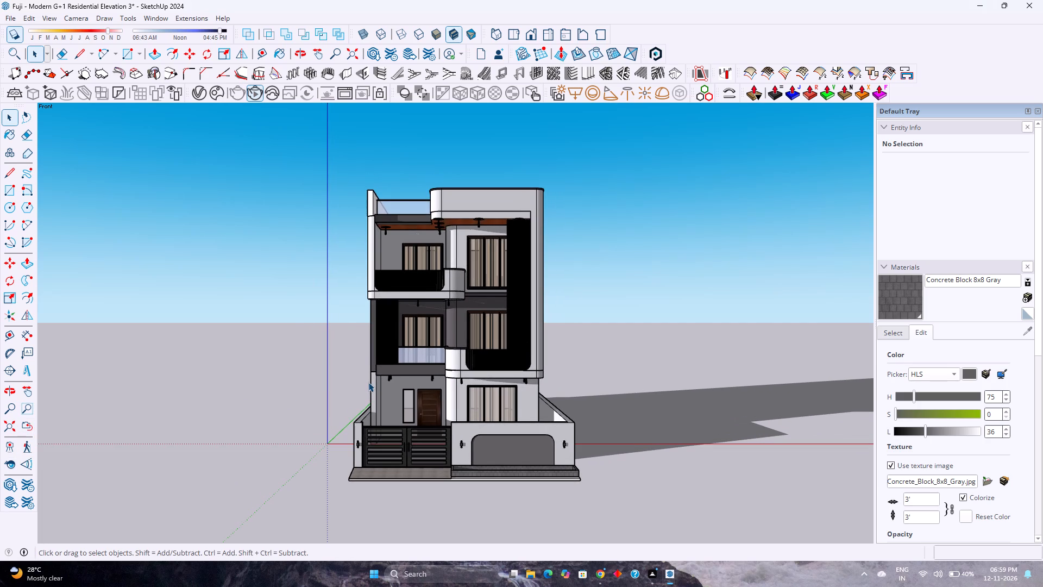
pyautogui.scroll(2, 368, 382)
pyautogui.scroll(-3, 368, 382)
pyautogui.scroll(2, 368, 382)
pyautogui.scroll(-3, 368, 382)
pyautogui.scroll(3, 368, 382)
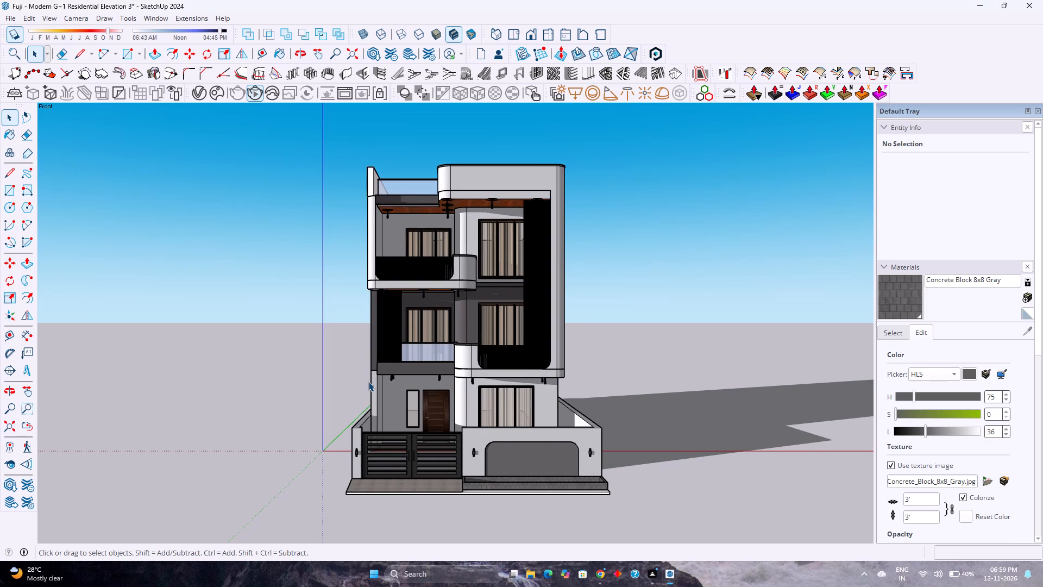
pyautogui.scroll(2, 368, 382)
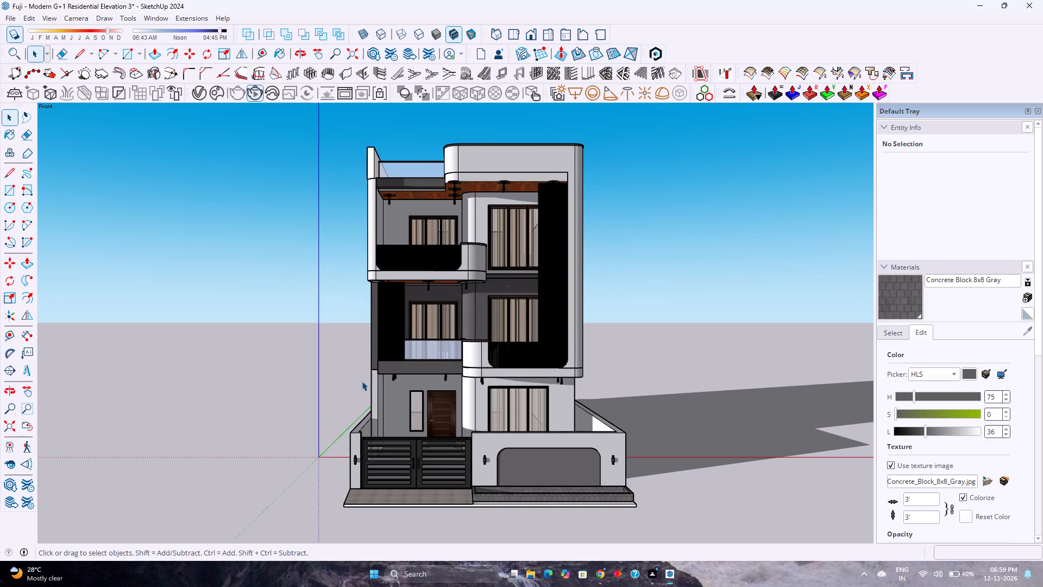
pyautogui.scroll(1, 535, 392)
pyautogui.scroll(-1, 535, 392)
pyautogui.scroll(2, 543, 376)
pyautogui.scroll(-1, 543, 376)
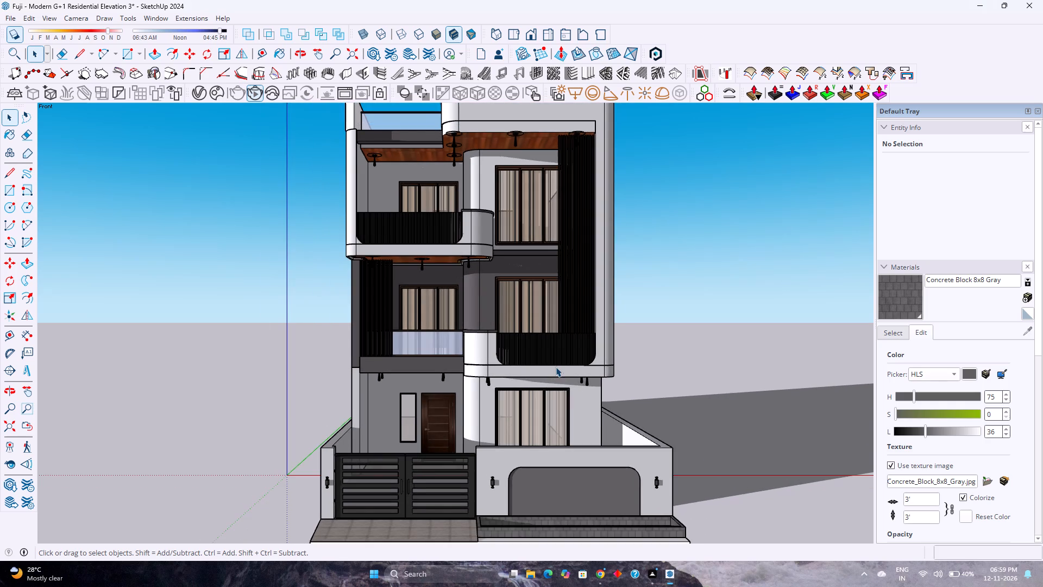
pyautogui.scroll(-2, 556, 367)
pyautogui.scroll(2, 577, 352)
pyautogui.scroll(-1, 577, 352)
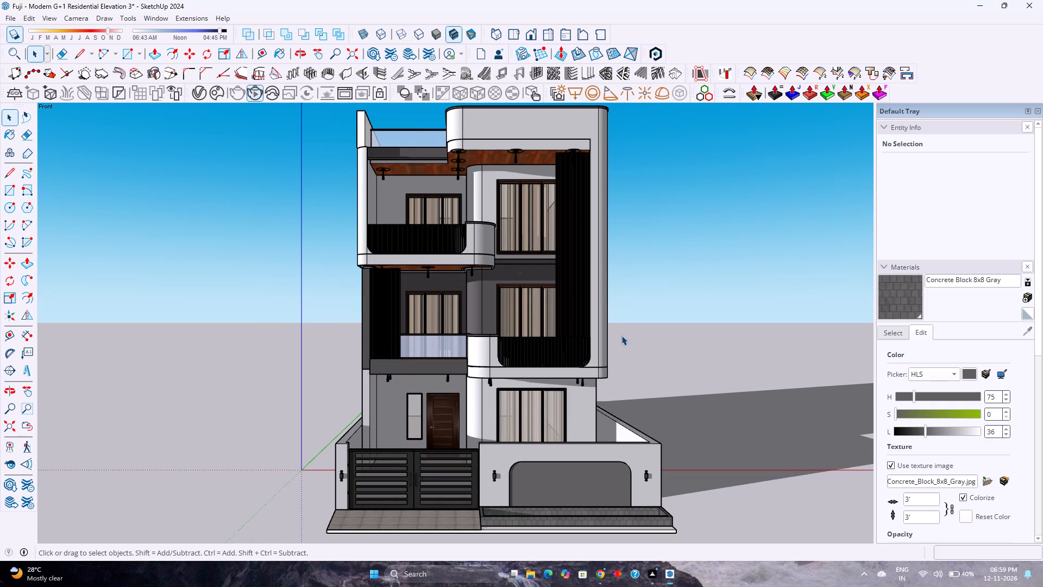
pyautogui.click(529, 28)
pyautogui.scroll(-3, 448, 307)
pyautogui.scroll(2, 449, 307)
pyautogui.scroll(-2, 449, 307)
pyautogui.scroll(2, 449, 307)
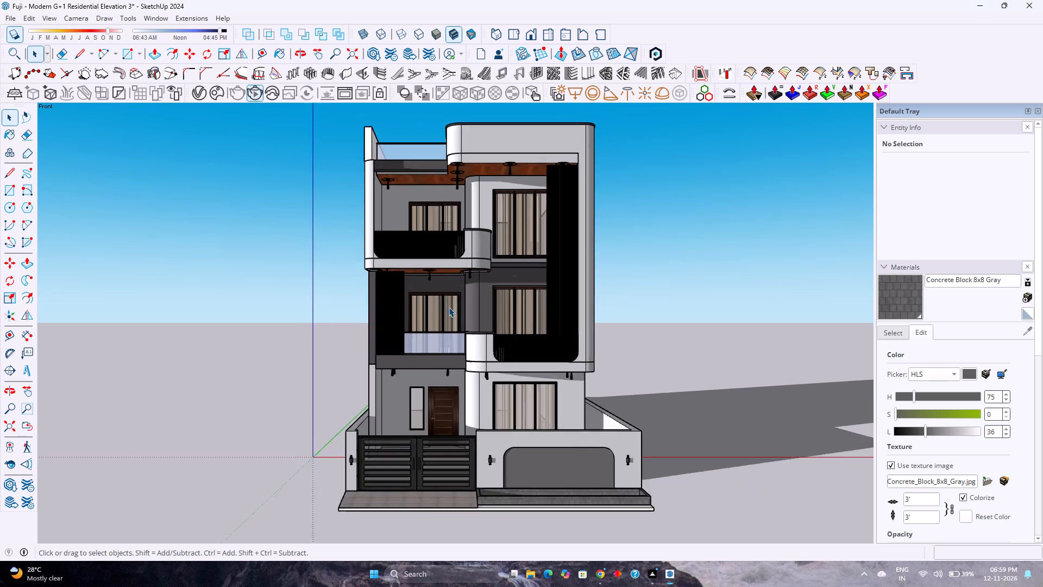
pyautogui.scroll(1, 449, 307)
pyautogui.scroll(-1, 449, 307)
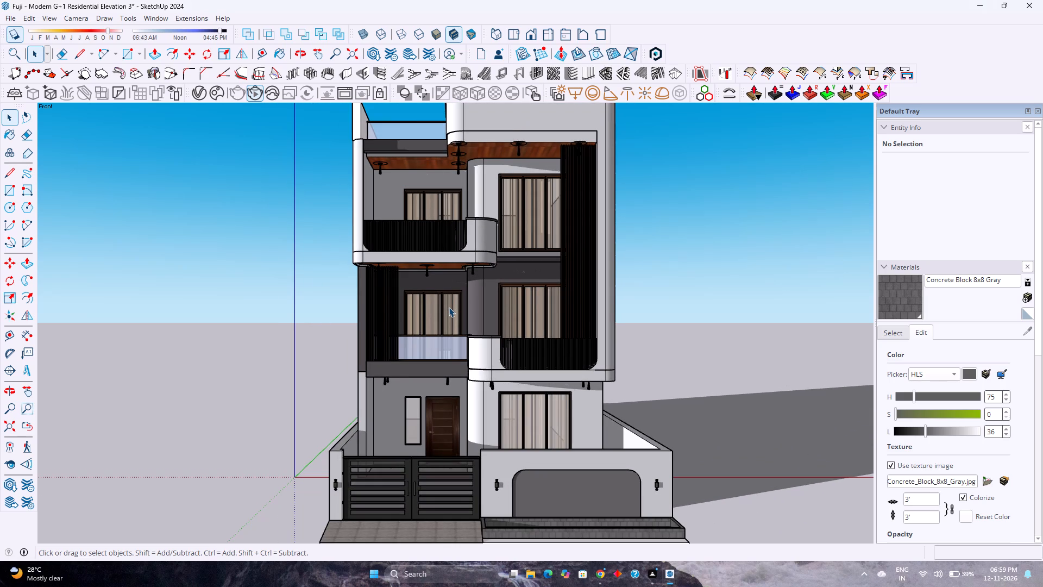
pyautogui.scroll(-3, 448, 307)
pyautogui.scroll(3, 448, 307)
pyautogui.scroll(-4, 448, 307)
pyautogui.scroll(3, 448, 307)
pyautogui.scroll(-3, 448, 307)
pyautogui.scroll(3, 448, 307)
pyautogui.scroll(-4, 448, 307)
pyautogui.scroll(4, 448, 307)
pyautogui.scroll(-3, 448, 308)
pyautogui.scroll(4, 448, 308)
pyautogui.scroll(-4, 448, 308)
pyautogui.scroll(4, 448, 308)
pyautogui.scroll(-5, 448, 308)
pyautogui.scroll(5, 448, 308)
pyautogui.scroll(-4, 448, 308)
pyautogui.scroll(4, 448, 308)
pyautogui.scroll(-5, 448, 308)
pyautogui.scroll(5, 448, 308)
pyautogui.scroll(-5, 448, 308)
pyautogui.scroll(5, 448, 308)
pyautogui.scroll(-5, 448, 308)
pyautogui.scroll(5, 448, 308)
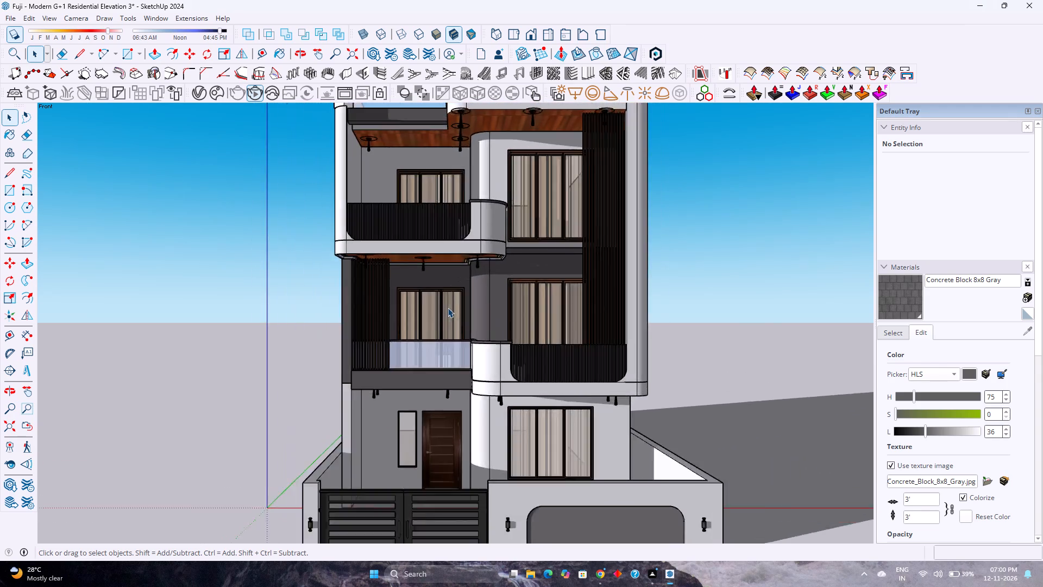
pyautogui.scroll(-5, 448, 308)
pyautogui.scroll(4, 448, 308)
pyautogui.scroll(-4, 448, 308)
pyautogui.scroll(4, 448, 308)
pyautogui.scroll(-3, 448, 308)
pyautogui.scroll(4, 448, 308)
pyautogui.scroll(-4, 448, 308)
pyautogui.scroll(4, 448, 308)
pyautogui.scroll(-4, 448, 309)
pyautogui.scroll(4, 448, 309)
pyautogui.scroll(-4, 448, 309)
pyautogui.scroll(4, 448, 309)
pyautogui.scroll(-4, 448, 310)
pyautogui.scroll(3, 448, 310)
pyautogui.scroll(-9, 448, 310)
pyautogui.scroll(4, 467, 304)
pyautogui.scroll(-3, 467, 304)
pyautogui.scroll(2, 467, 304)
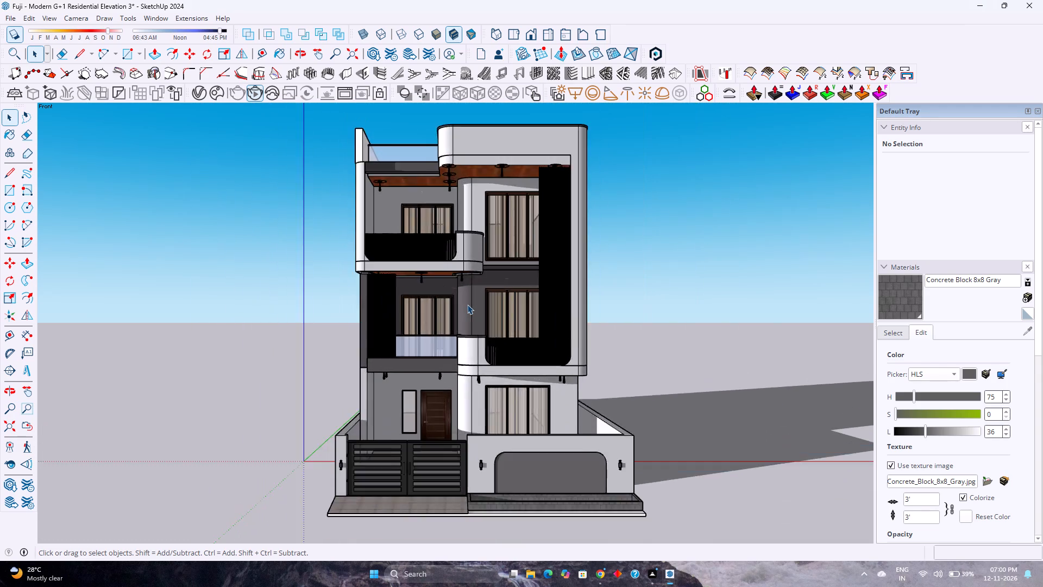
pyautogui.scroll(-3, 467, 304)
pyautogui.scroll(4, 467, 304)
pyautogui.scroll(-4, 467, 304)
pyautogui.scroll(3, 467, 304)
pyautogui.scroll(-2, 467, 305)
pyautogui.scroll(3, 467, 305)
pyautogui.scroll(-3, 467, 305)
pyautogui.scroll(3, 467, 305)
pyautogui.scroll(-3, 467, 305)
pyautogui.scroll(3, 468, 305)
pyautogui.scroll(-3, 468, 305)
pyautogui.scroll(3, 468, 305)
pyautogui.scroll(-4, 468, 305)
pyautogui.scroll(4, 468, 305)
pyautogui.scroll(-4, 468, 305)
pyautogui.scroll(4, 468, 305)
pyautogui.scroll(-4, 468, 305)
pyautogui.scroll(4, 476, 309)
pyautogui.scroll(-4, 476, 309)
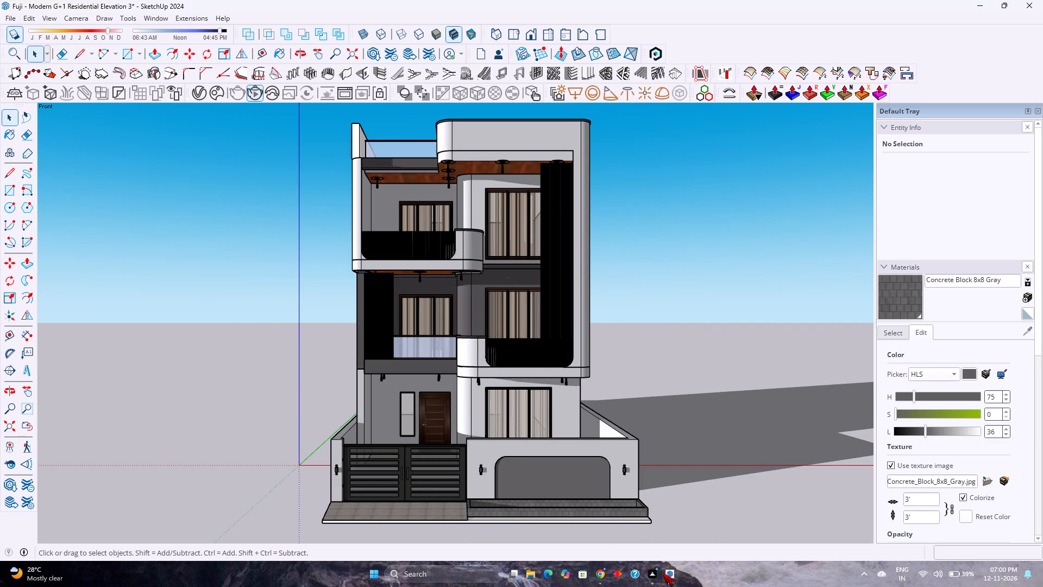
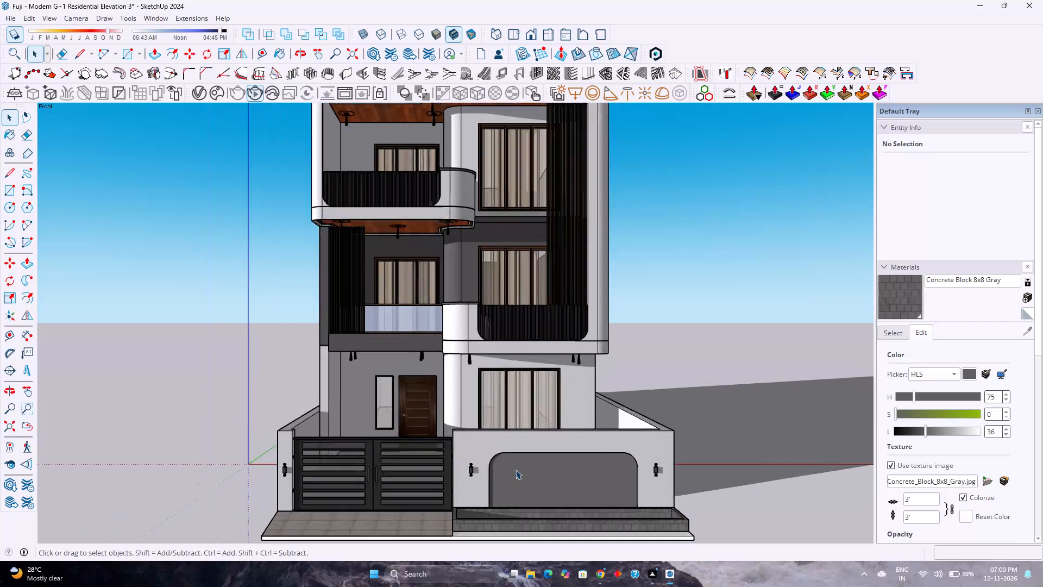
# Examine the entrance gate, boundary wall, wall lights and ground-floor front of the house up close.
pyautogui.scroll(4, 516, 470)
pyautogui.scroll(-5, 516, 470)
pyautogui.scroll(4, 516, 470)
pyautogui.scroll(-4, 516, 470)
pyautogui.scroll(4, 516, 470)
pyautogui.scroll(-4, 516, 470)
pyautogui.scroll(3, 516, 470)
pyautogui.scroll(-4, 516, 470)
pyautogui.scroll(7, 516, 470)
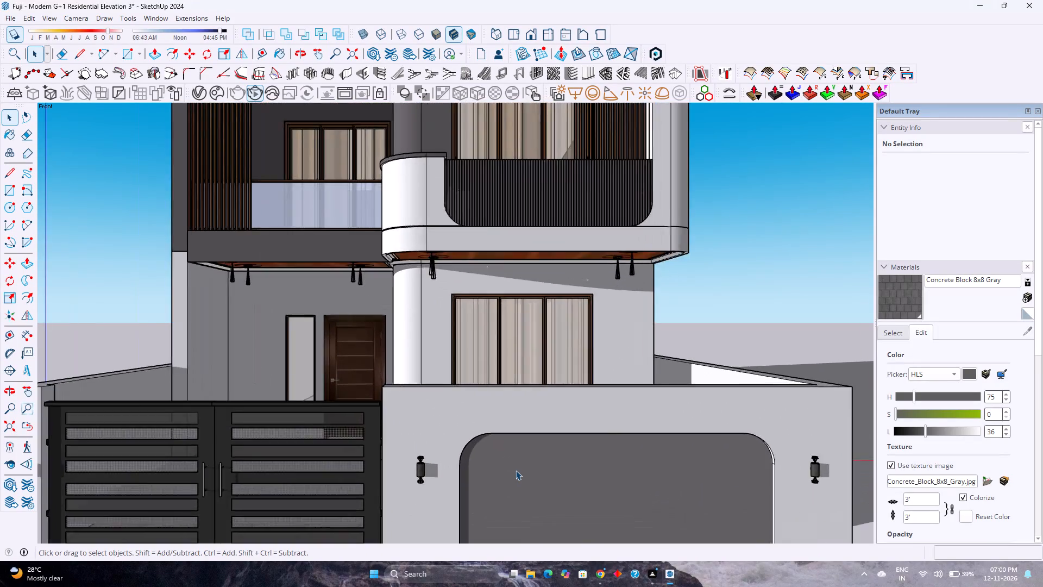
pyautogui.scroll(-5, 516, 470)
pyautogui.doubleClick(486, 435)
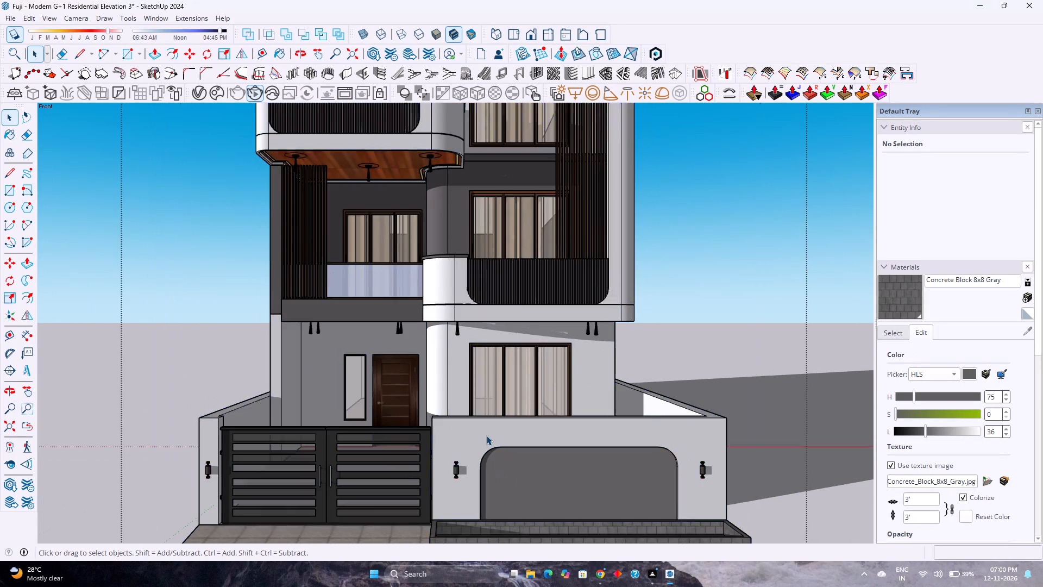
# Examine the whole house from a raised angle, orbiting around to its long side wall and boundary wall.
pyautogui.scroll(4, 486, 435)
pyautogui.scroll(-8, 486, 435)
pyautogui.moveTo(489, 423); pyautogui.dragTo(488, 435, button='middle')
pyautogui.scroll(-4, 488, 435)
pyautogui.scroll(3, 483, 408)
pyautogui.scroll(-3, 483, 408)
pyautogui.scroll(3, 483, 408)
pyautogui.scroll(-3, 483, 408)
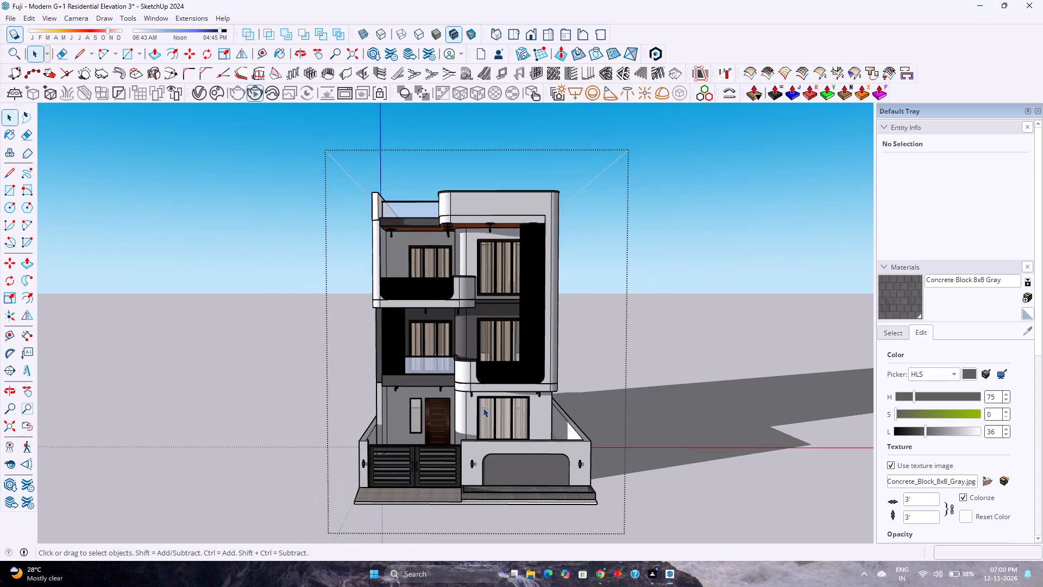
pyautogui.scroll(3, 483, 408)
pyautogui.scroll(-3, 483, 408)
pyautogui.scroll(3, 483, 408)
pyautogui.scroll(-3, 483, 408)
pyautogui.scroll(3, 483, 408)
pyautogui.scroll(-3, 483, 408)
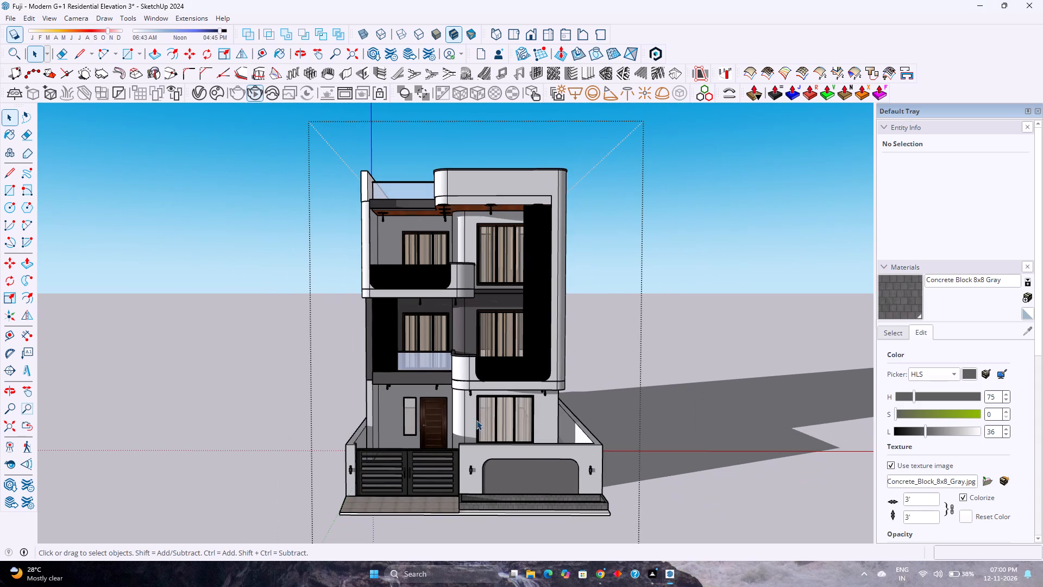
pyautogui.scroll(5, 362, 416)
pyautogui.moveTo(363, 426); pyautogui.dragTo(416, 446, button='middle')
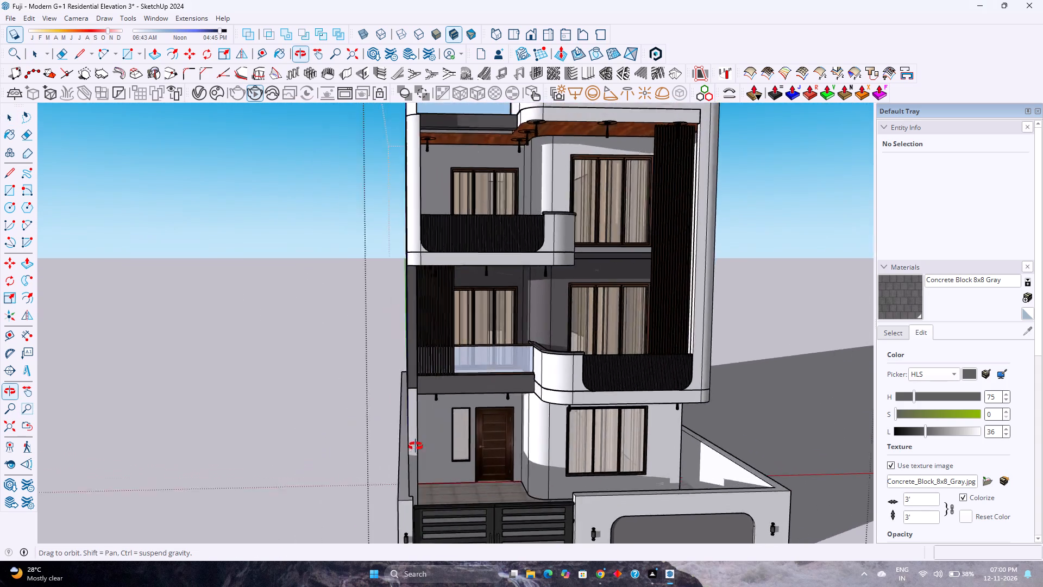
pyautogui.moveTo(416, 446); pyautogui.dragTo(444, 443, button='middle')
pyautogui.scroll(1, 444, 443)
pyautogui.scroll(-3, 444, 443)
pyautogui.scroll(4, 444, 443)
pyautogui.scroll(-7, 444, 443)
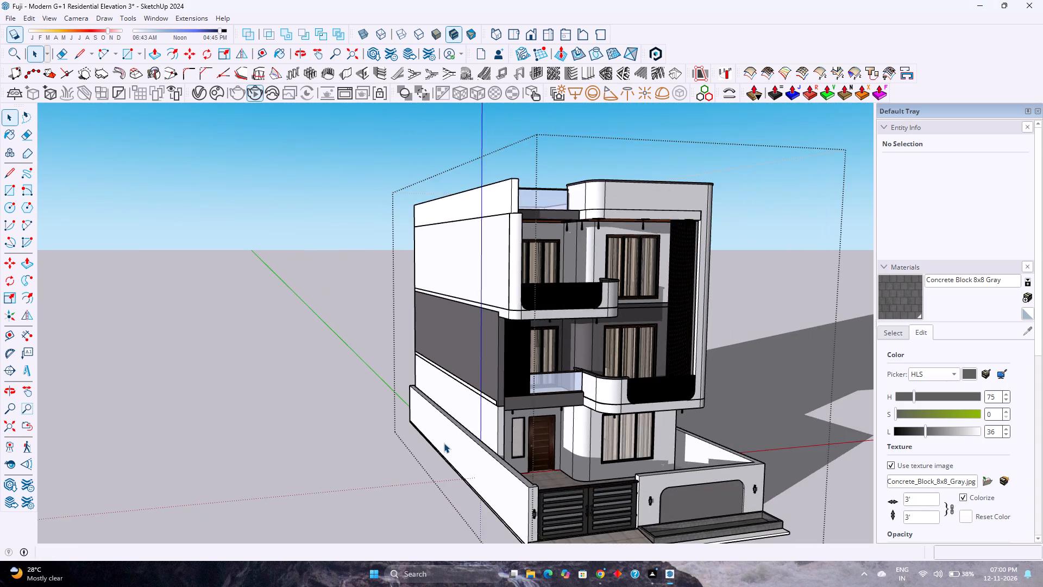
pyautogui.scroll(-2, 444, 443)
# Restore the standard Front view and fit the whole house, from roof parapet to entrance paving, in view.
pyautogui.click(532, 34)
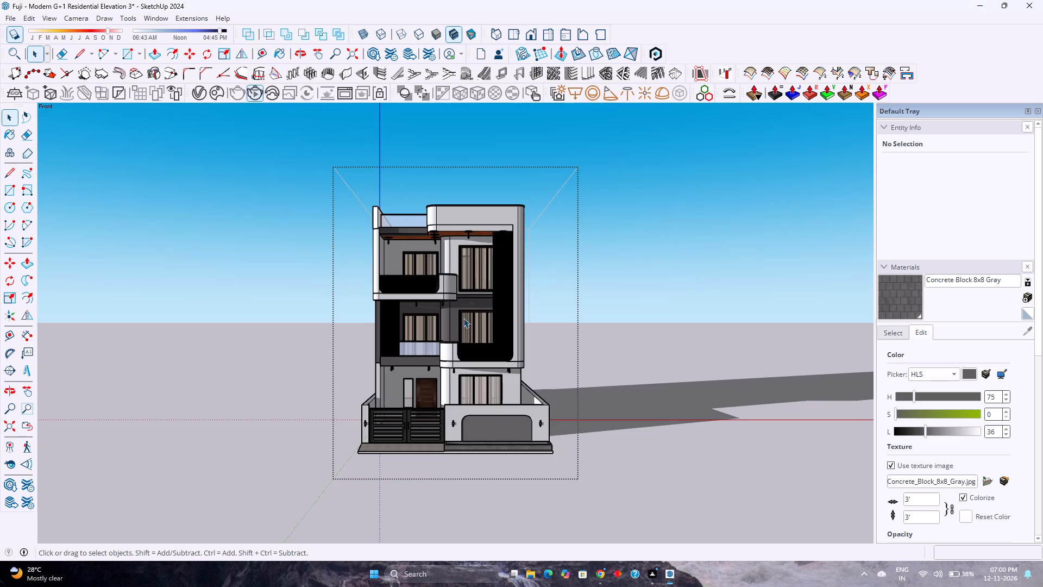
pyautogui.scroll(2, 460, 330)
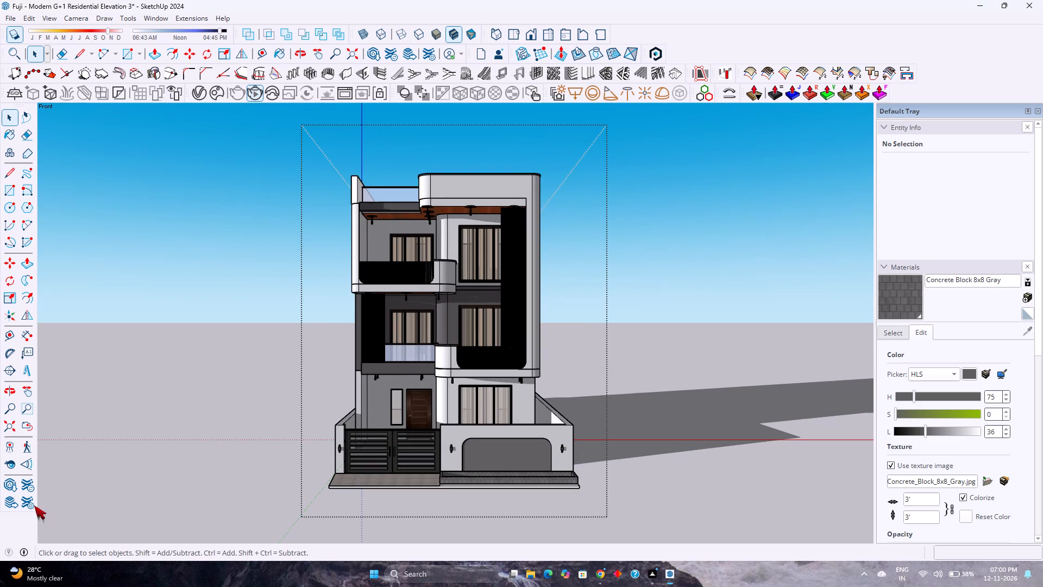
pyautogui.click(10, 428)
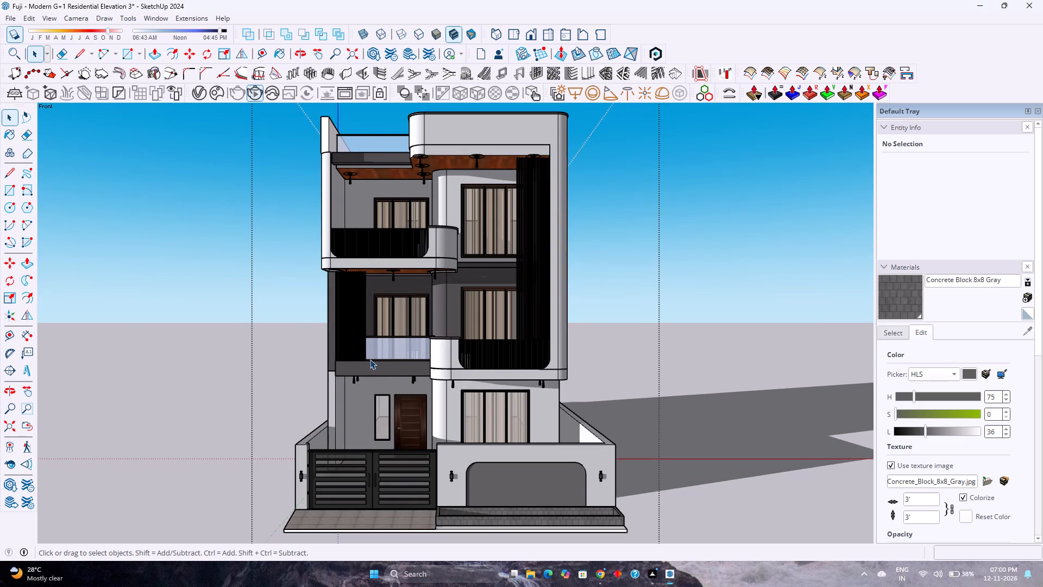
pyautogui.scroll(-3, 437, 372)
pyautogui.scroll(1, 437, 372)
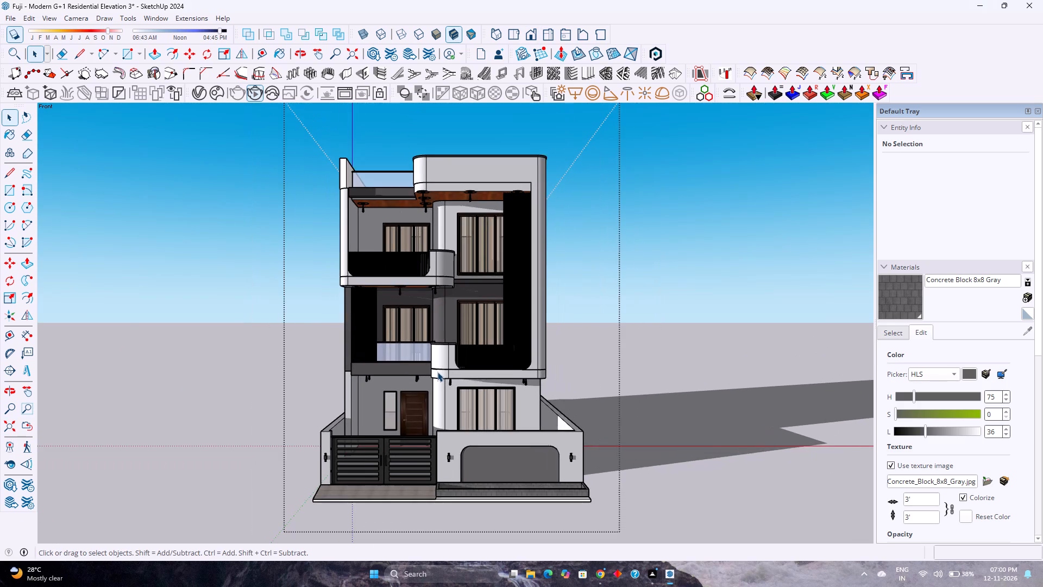
pyautogui.scroll(2, 437, 372)
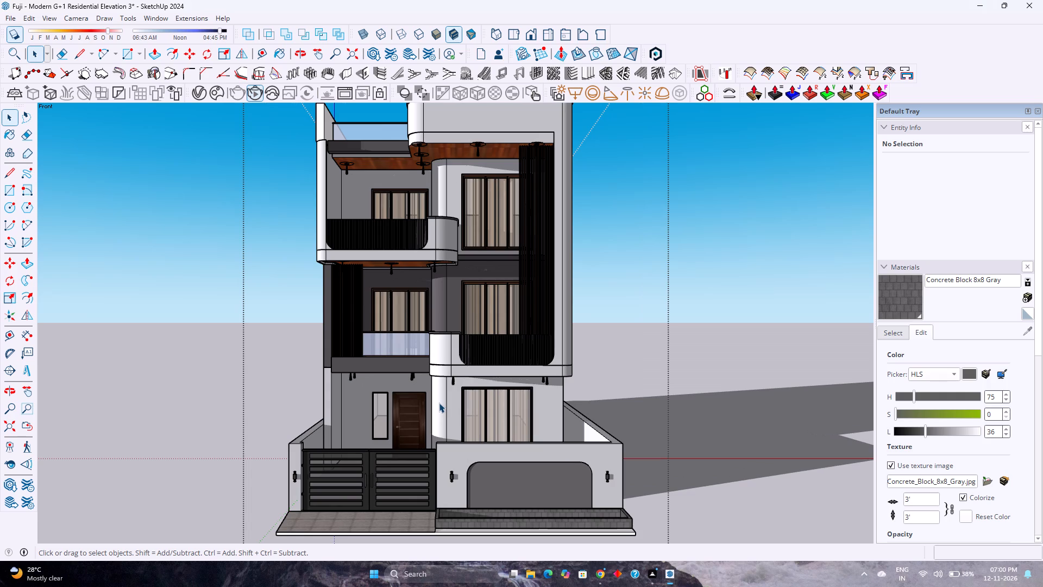
pyautogui.scroll(-1, 439, 401)
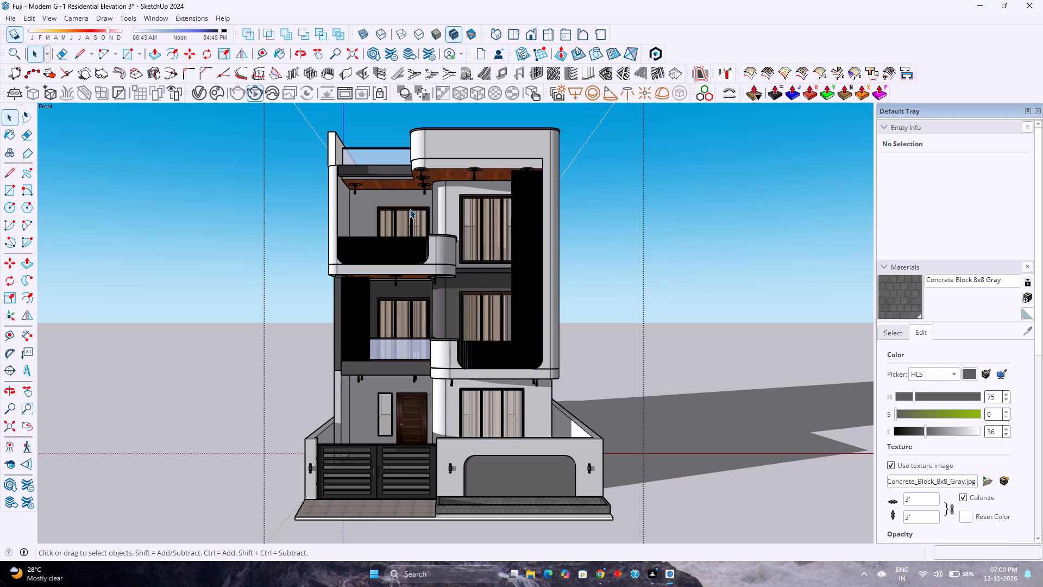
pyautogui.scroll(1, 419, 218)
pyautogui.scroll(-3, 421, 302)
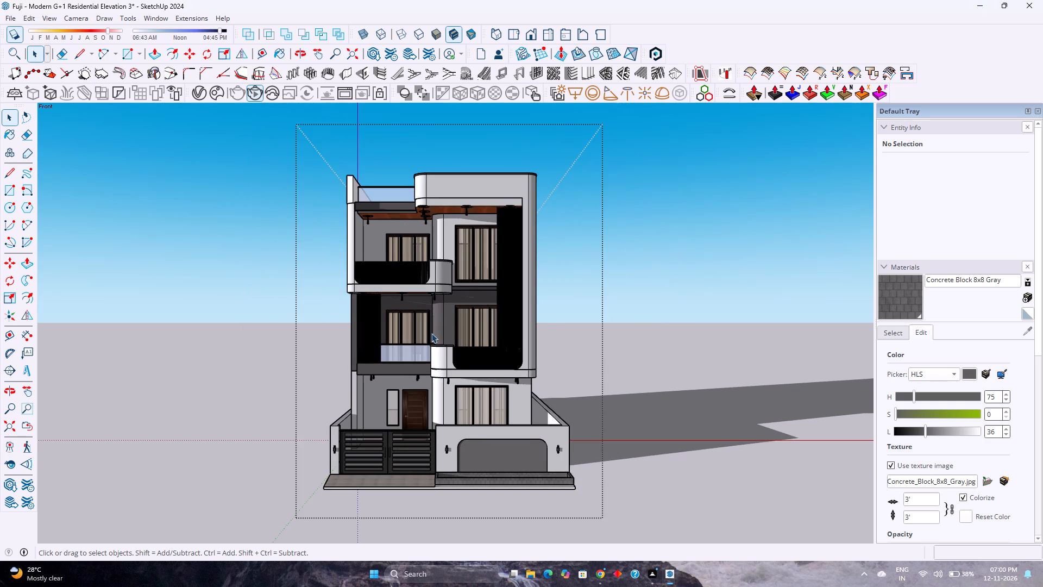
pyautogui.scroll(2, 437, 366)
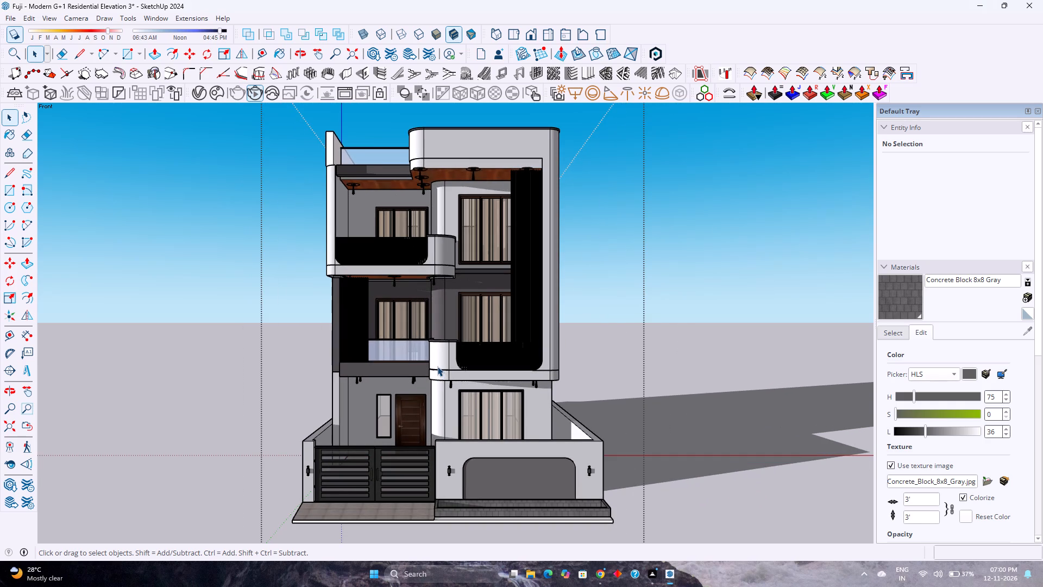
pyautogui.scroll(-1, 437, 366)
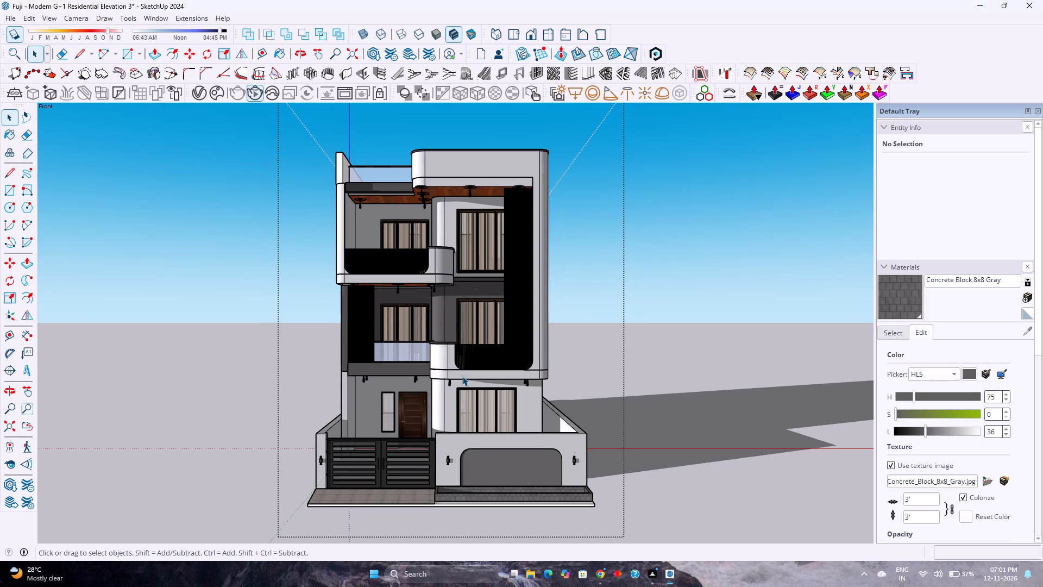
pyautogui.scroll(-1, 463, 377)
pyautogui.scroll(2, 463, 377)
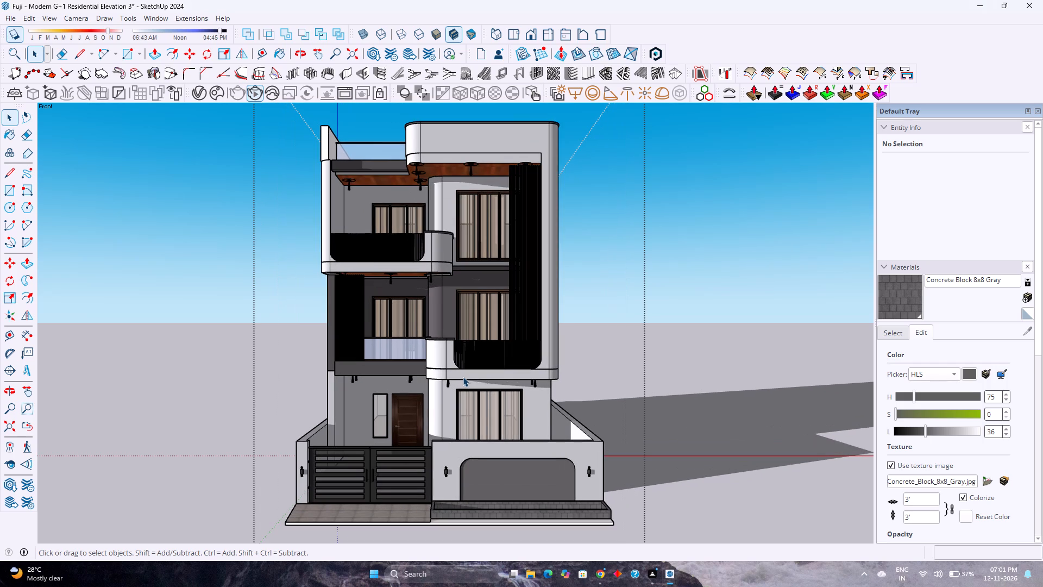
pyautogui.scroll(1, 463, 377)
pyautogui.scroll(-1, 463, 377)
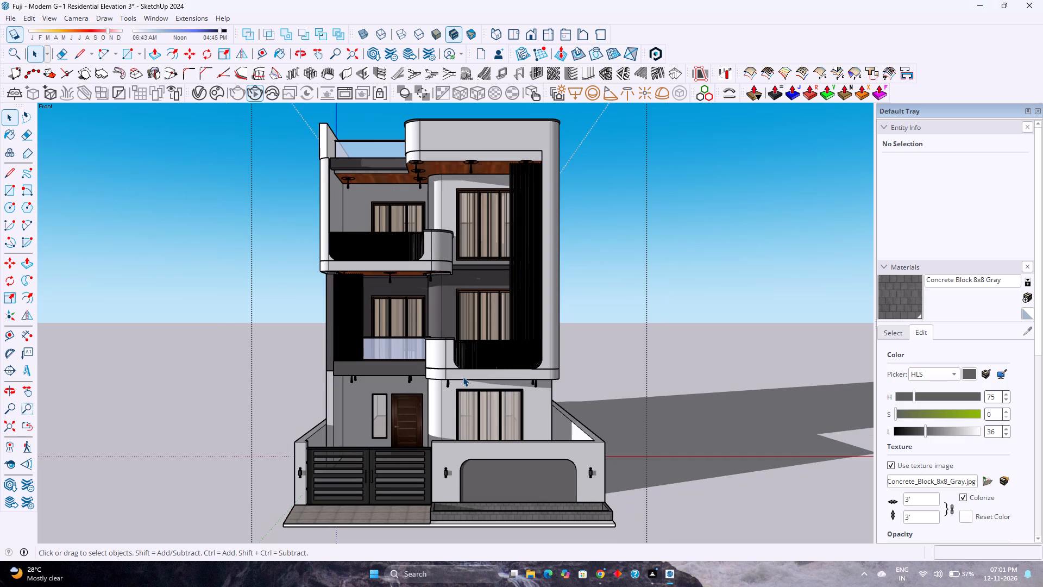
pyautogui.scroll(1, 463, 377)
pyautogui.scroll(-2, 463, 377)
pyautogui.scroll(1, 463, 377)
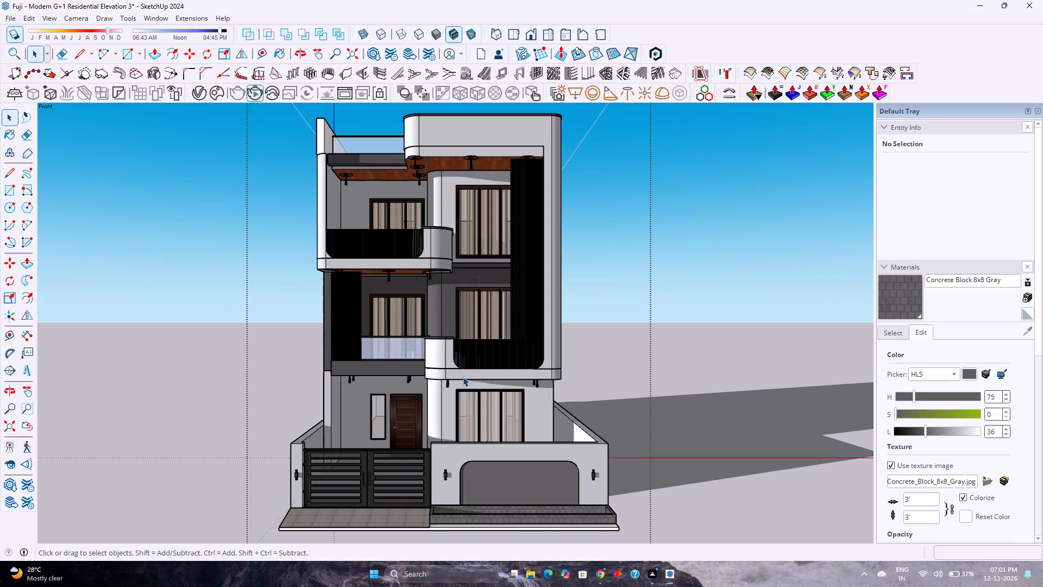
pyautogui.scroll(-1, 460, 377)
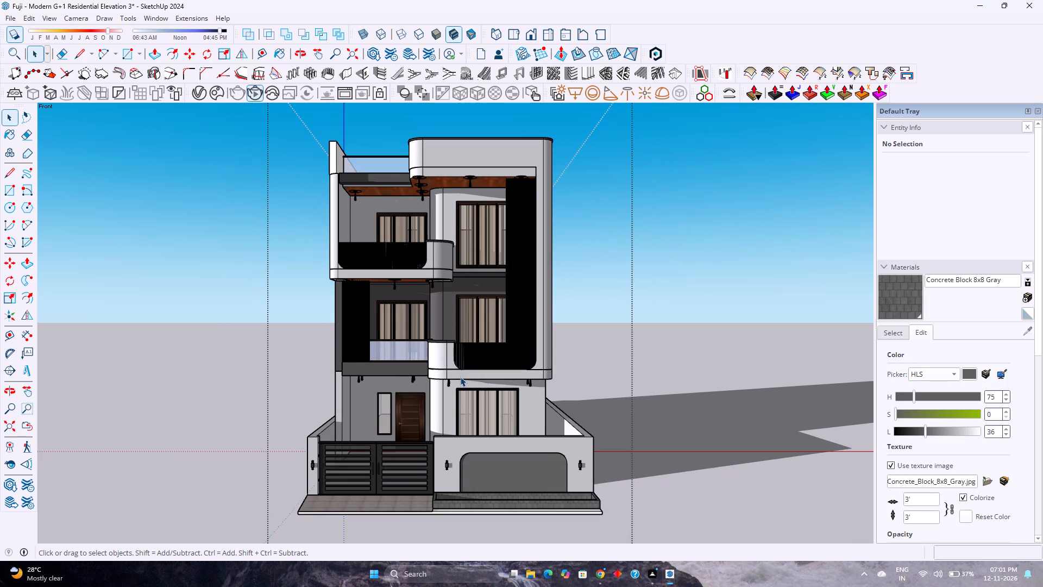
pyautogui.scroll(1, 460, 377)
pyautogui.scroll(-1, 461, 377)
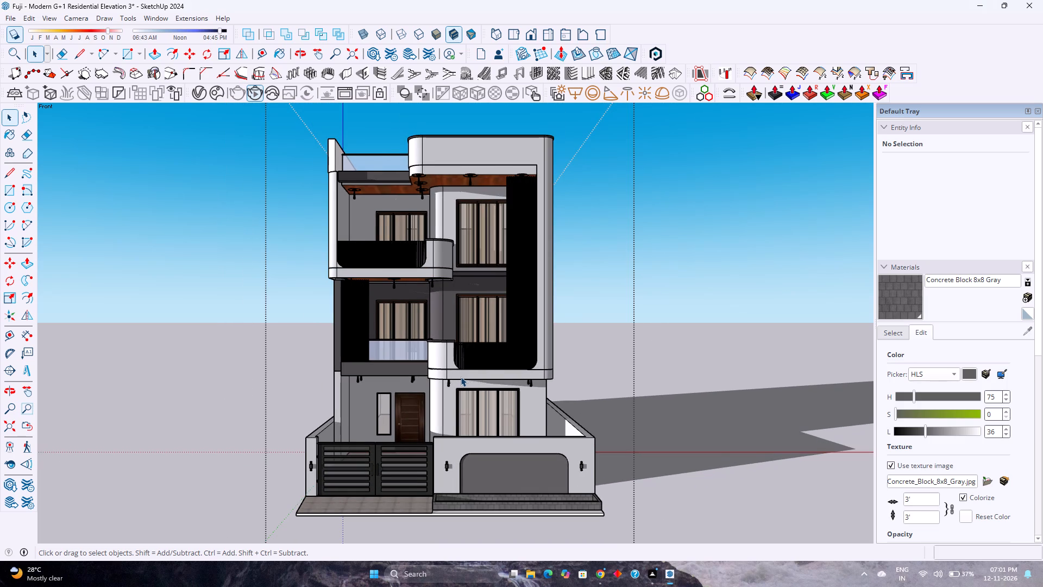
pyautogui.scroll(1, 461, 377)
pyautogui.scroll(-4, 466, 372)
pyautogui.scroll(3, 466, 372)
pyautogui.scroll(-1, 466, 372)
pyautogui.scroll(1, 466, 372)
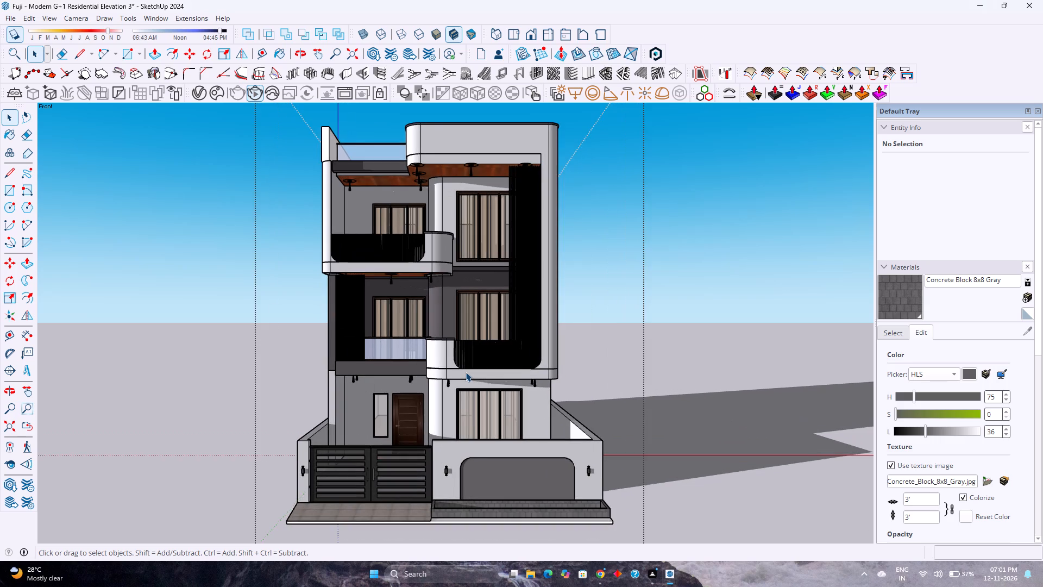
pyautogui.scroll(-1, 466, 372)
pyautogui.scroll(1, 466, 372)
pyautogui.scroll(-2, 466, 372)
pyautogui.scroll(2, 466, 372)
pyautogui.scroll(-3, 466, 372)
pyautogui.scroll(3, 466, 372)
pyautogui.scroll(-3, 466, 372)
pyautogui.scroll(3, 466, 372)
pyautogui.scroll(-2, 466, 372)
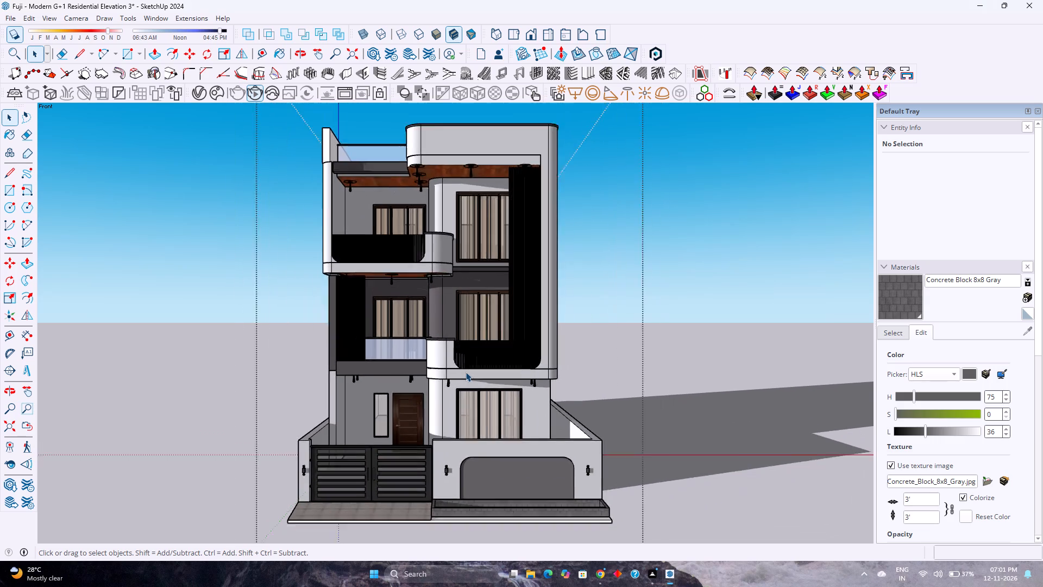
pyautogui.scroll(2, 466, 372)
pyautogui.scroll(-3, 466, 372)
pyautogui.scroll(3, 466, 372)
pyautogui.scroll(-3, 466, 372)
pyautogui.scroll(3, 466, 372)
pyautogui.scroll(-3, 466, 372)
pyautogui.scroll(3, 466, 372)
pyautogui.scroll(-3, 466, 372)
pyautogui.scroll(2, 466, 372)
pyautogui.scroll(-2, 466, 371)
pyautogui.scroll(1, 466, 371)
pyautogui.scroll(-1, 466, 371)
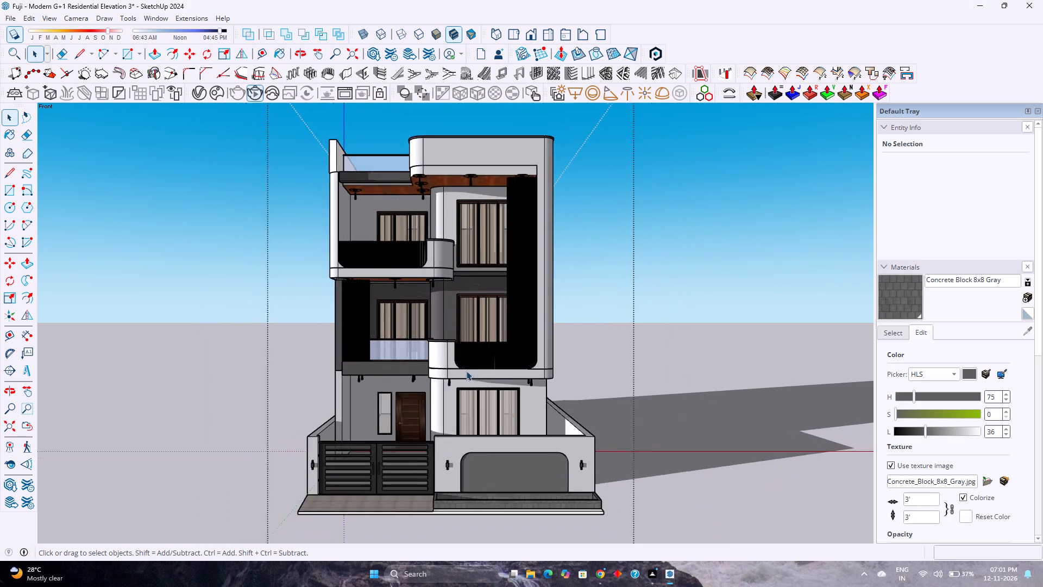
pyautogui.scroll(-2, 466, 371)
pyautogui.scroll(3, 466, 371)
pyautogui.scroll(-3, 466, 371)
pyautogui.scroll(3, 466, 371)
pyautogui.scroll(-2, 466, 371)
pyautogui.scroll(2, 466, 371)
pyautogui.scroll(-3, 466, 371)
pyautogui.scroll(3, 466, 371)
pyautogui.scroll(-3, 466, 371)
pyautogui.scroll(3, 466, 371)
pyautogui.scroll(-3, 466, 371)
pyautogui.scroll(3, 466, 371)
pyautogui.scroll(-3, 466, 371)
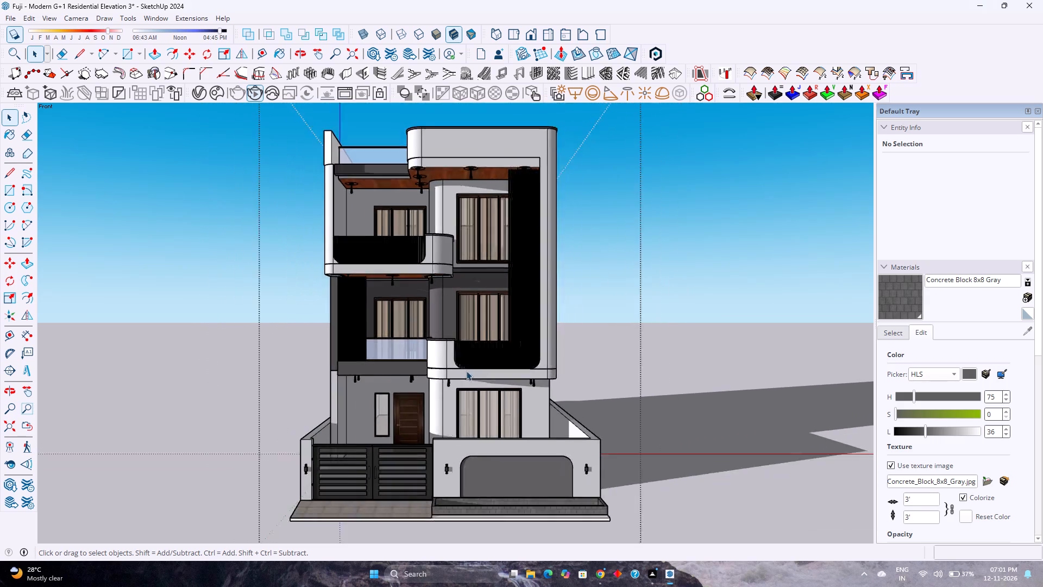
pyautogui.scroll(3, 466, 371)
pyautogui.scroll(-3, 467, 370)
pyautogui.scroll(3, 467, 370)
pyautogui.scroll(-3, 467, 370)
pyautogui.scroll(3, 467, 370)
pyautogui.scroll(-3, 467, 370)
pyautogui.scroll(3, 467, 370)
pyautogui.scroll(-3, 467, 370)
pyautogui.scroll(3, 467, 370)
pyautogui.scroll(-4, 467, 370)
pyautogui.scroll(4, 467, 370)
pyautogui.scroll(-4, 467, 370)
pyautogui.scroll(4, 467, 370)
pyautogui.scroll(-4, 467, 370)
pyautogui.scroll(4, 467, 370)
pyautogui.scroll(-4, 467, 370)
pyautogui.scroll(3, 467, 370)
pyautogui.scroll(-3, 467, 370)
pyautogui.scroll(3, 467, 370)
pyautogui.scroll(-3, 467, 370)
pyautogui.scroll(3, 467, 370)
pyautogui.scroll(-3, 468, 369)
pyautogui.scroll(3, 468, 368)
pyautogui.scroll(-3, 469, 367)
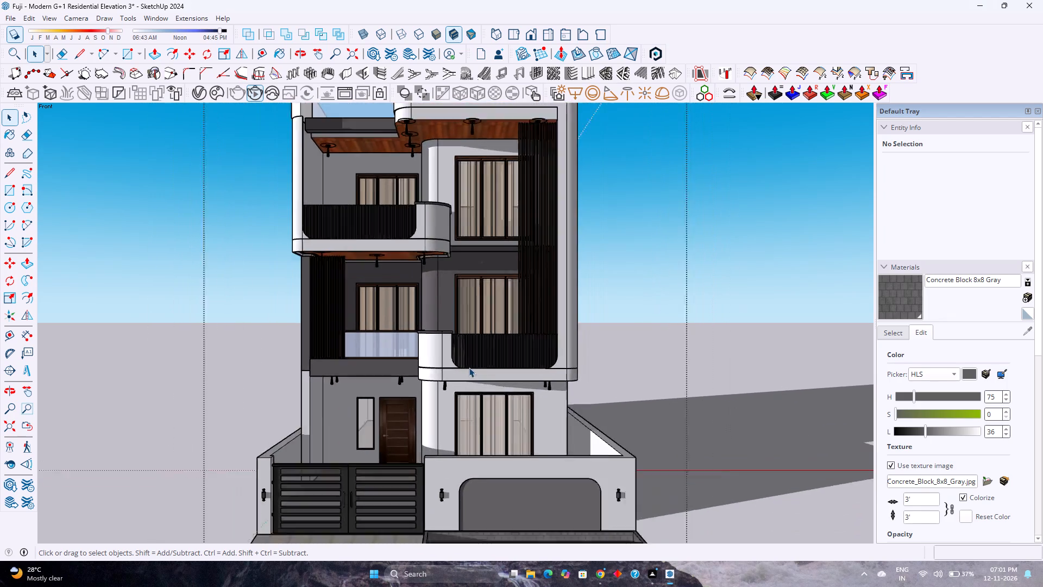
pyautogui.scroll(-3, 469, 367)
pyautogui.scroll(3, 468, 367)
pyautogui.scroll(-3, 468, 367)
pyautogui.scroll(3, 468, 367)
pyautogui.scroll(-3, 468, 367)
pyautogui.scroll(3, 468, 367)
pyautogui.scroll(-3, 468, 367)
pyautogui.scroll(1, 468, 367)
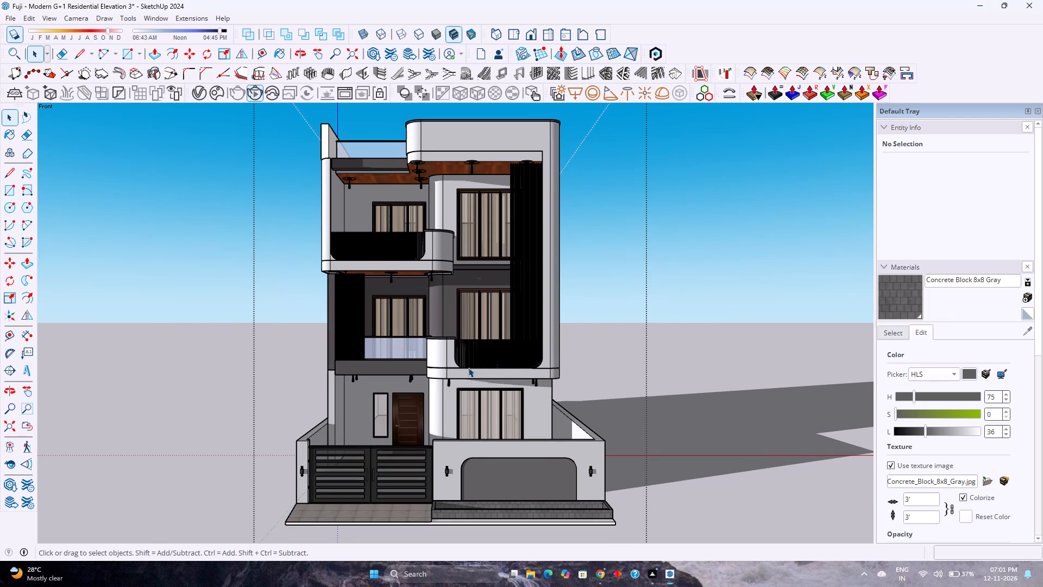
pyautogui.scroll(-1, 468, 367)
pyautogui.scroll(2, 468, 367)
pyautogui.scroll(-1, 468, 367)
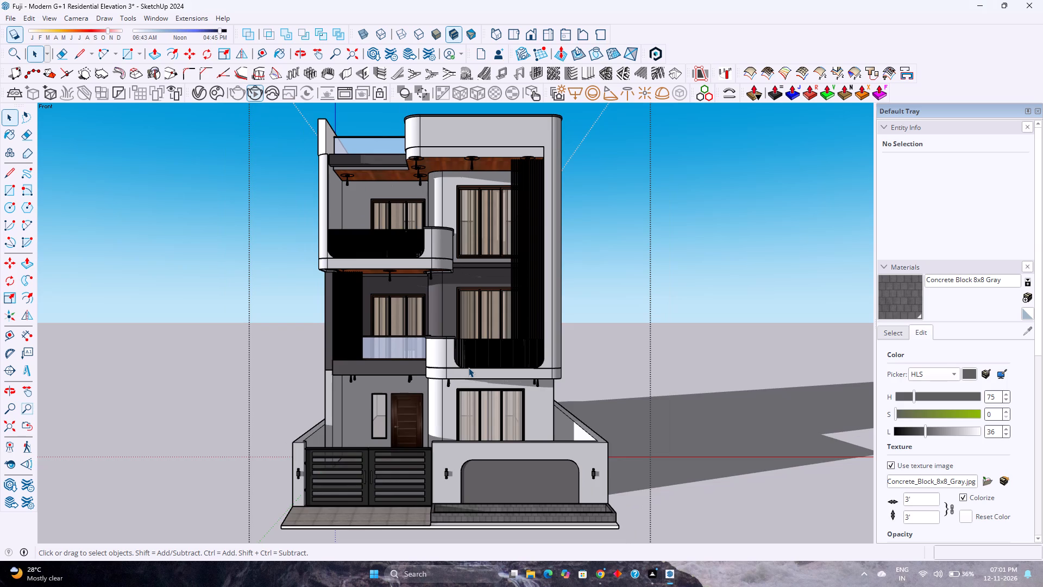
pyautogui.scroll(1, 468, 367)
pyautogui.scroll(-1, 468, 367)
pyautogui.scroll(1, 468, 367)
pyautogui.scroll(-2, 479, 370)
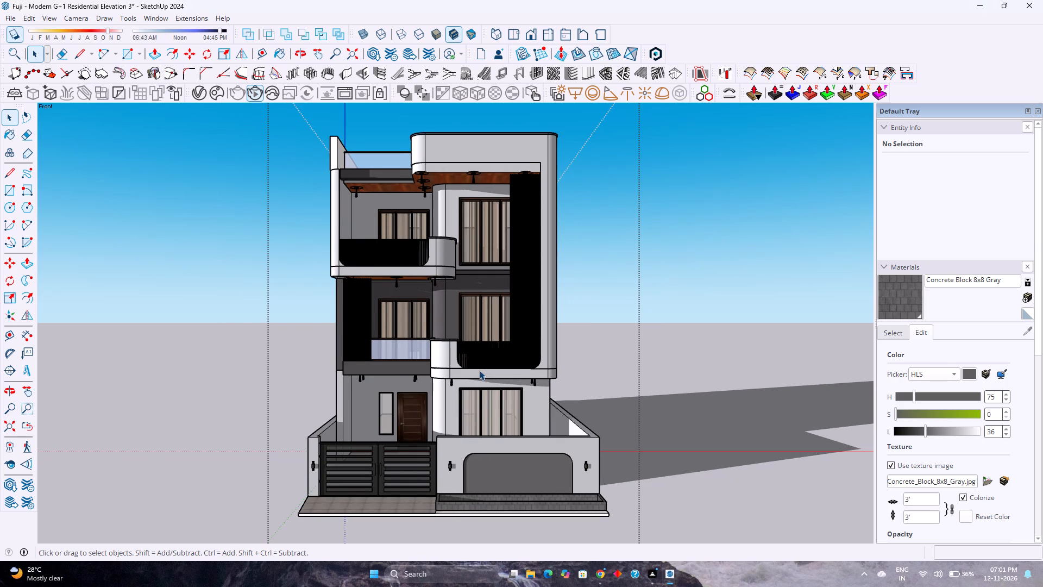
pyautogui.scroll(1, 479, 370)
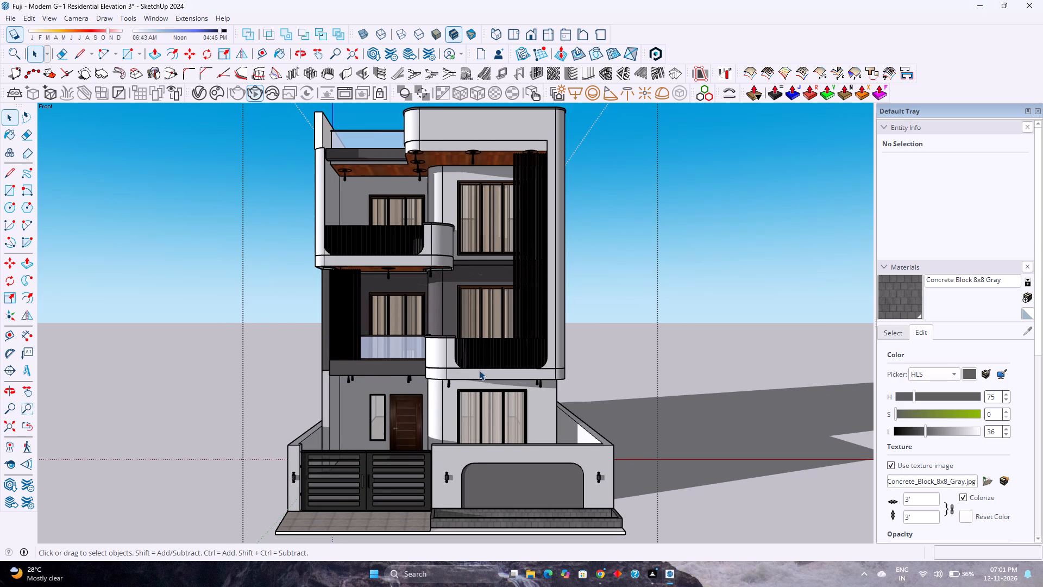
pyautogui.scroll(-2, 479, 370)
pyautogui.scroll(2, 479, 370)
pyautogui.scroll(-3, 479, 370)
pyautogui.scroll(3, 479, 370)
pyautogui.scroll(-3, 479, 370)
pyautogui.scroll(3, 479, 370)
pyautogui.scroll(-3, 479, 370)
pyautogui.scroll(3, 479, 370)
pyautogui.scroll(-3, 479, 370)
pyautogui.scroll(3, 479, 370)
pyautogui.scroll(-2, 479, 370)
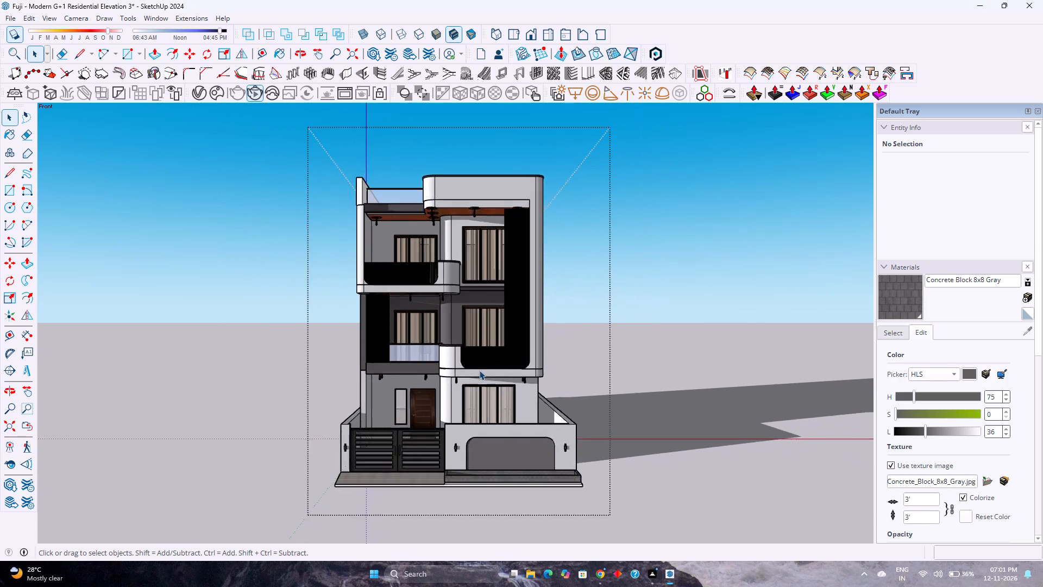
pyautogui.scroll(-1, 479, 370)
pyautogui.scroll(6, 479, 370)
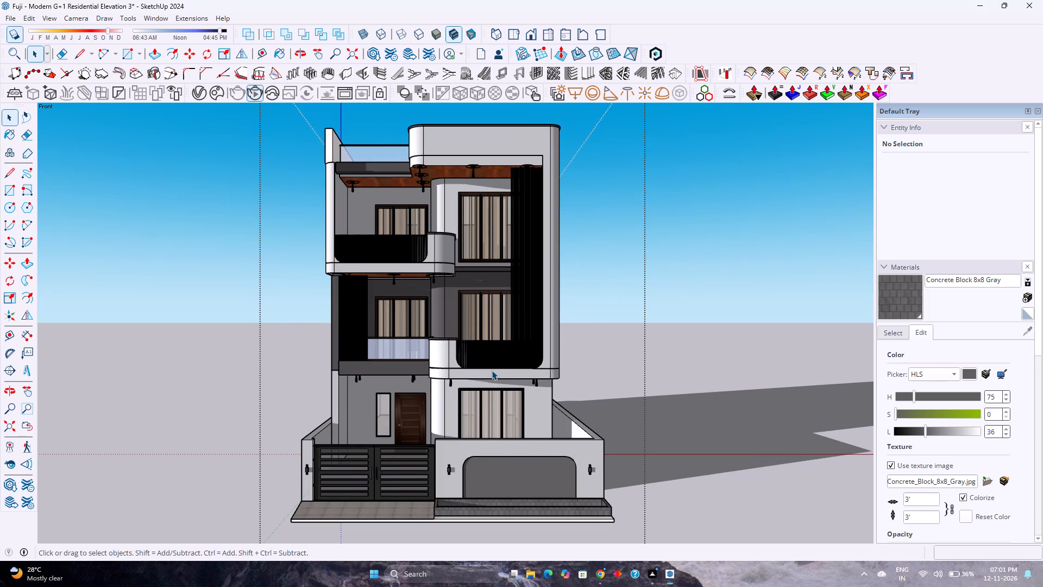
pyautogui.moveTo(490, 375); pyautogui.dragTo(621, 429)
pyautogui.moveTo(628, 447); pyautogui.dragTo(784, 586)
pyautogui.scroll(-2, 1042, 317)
# Save the house model with the whole front elevation in view.
pyautogui.scroll(-3, 587, 398)
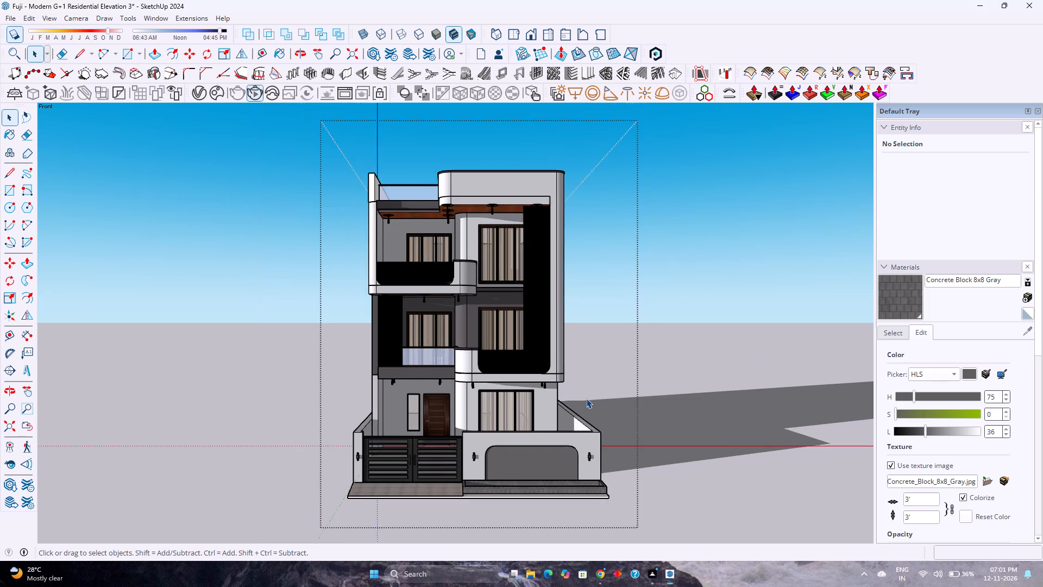
pyautogui.scroll(3, 530, 389)
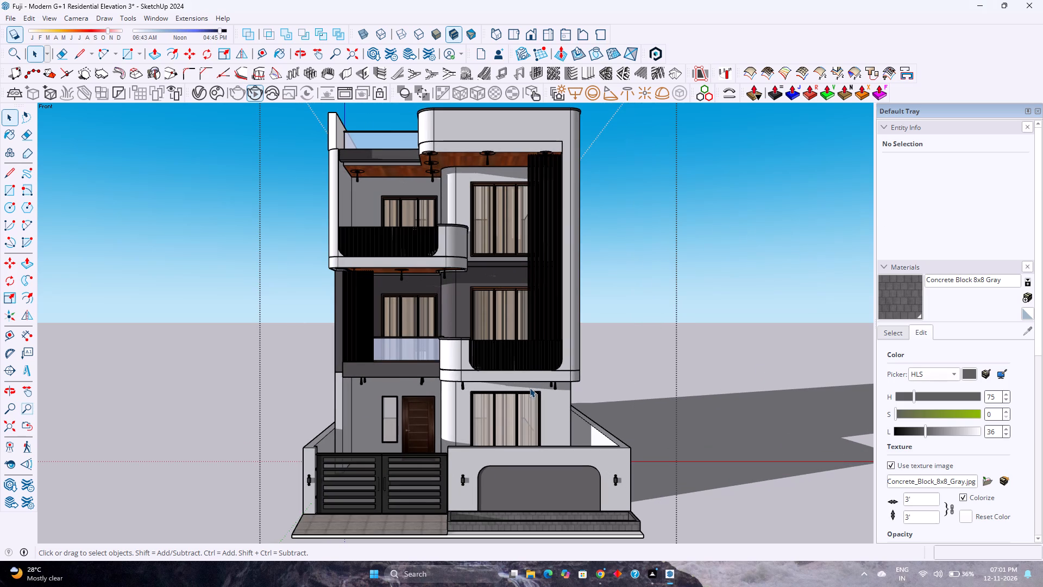
pyautogui.hotkey('ctrl', 's')
# Examine the front elevation as a whole, from the entrance paving and gate up to the roof parapet.
pyautogui.scroll(-2, 523, 407)
pyautogui.scroll(1, 523, 407)
pyautogui.scroll(-2, 523, 407)
pyautogui.scroll(2, 523, 407)
pyautogui.scroll(-2, 523, 407)
pyautogui.scroll(1, 523, 407)
pyautogui.scroll(-1, 523, 407)
pyautogui.scroll(2, 523, 407)
pyautogui.scroll(-3, 523, 407)
pyautogui.scroll(3, 523, 407)
pyautogui.scroll(-2, 523, 407)
pyautogui.scroll(4, 523, 407)
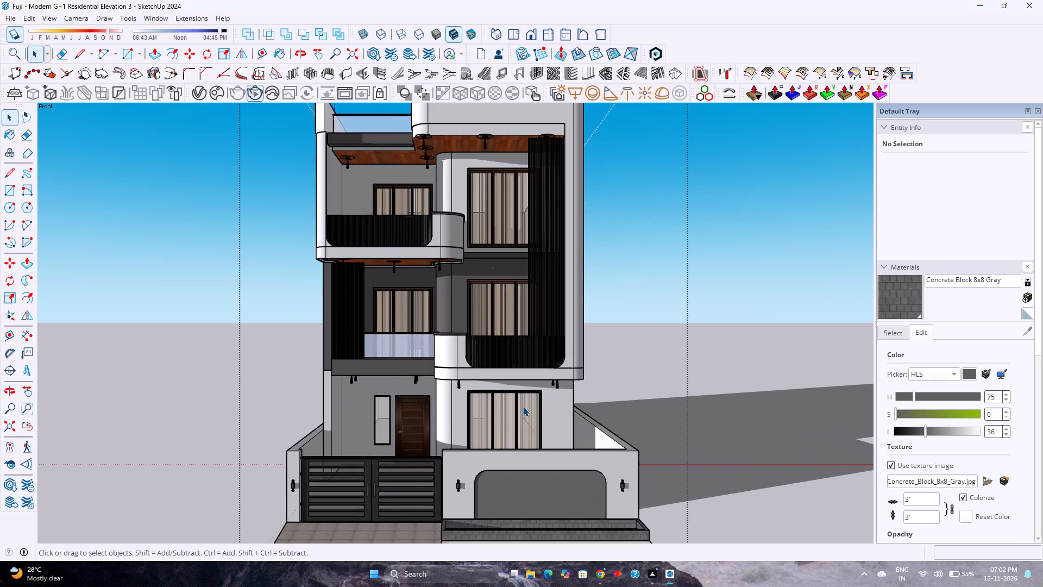
pyautogui.scroll(-2, 523, 407)
pyautogui.scroll(2, 523, 407)
pyautogui.scroll(-1, 523, 407)
pyautogui.scroll(1, 523, 407)
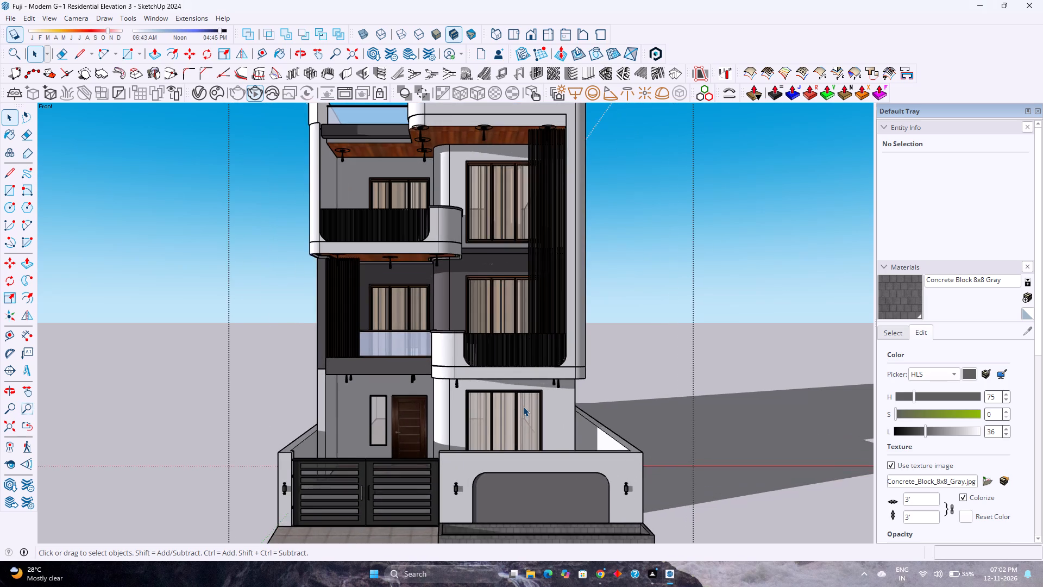
pyautogui.scroll(-1, 523, 407)
pyautogui.scroll(1, 562, 500)
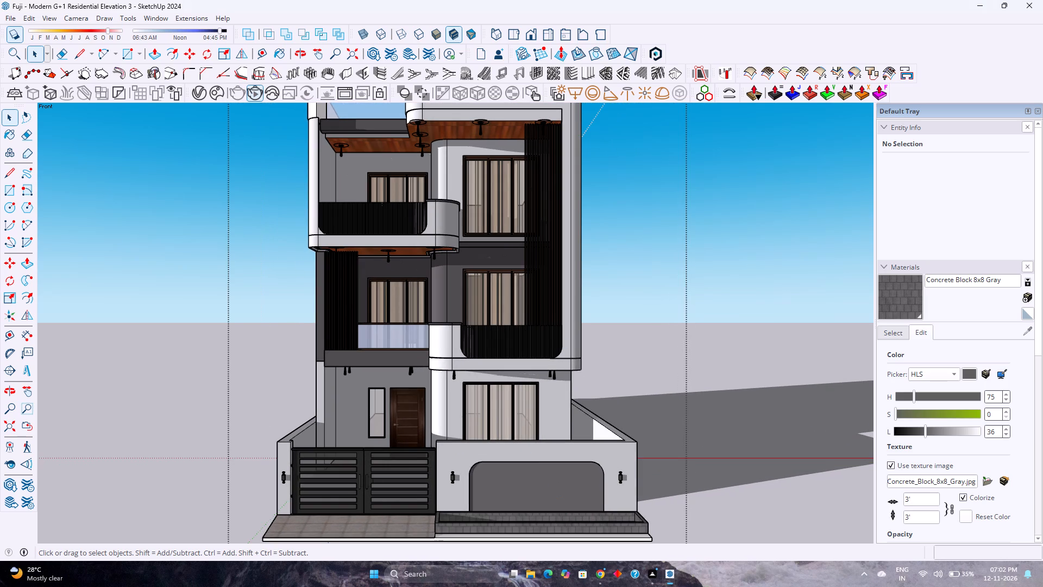
pyautogui.scroll(-4, 285, 427)
pyautogui.scroll(3, 311, 416)
pyautogui.scroll(-3, 313, 415)
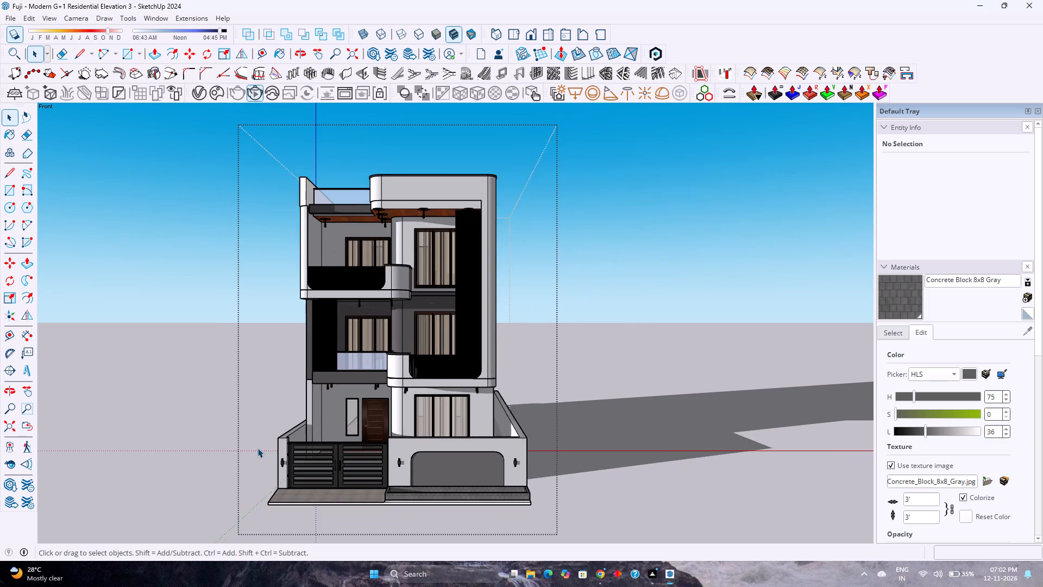
pyautogui.scroll(3, 257, 448)
pyautogui.scroll(-1, 257, 448)
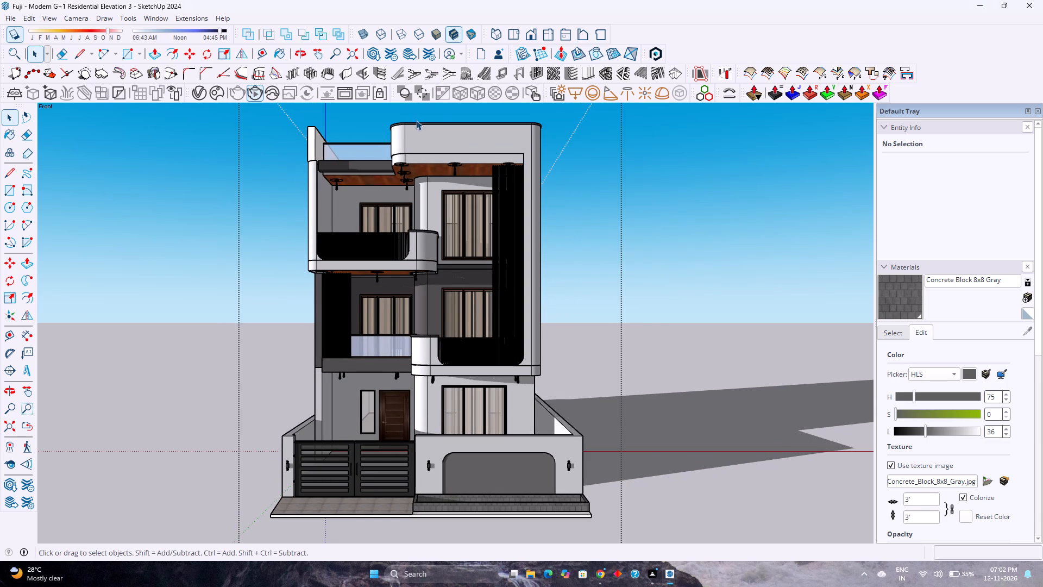
pyautogui.scroll(1, 386, 233)
pyautogui.scroll(-1, 386, 233)
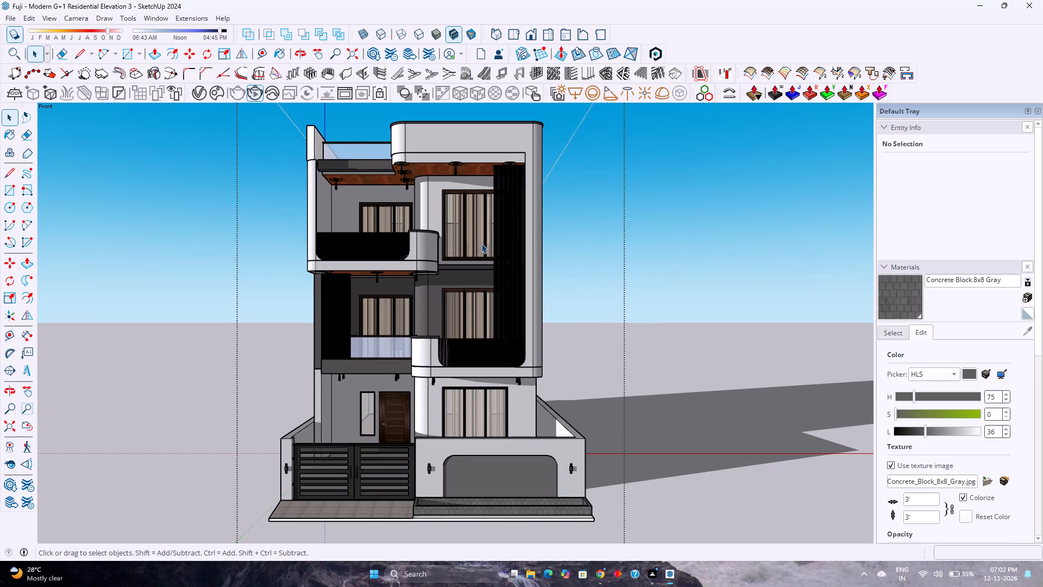
# Reapply the standard Front view and examine the balconies, louvers, wooden soffits and windows across all floors.
pyautogui.click(535, 37)
pyautogui.scroll(1, 393, 392)
pyautogui.scroll(-1, 393, 392)
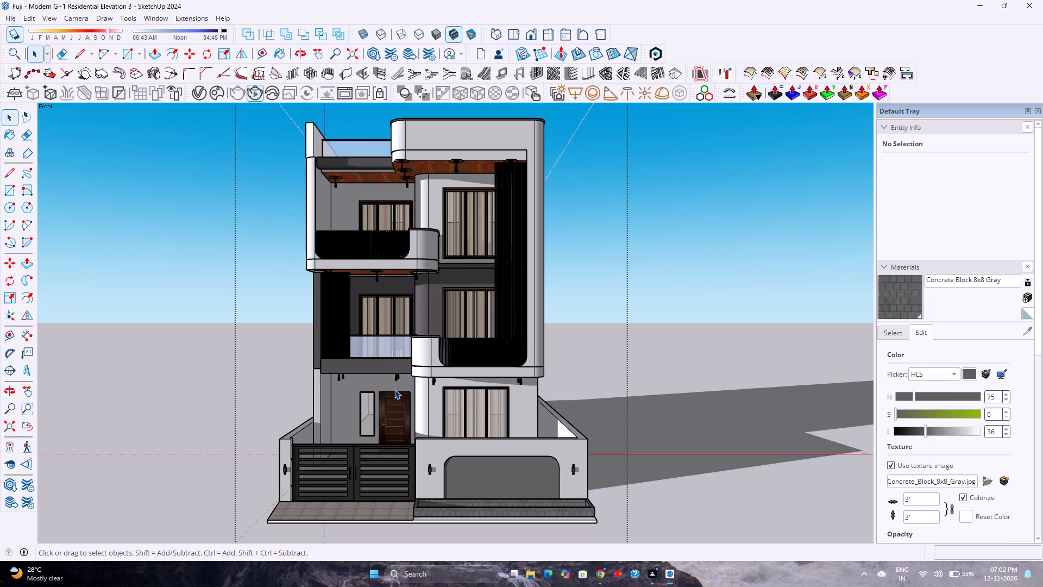
pyautogui.scroll(3, 430, 330)
pyautogui.scroll(-3, 430, 330)
pyautogui.scroll(2, 430, 330)
pyautogui.scroll(-2, 430, 330)
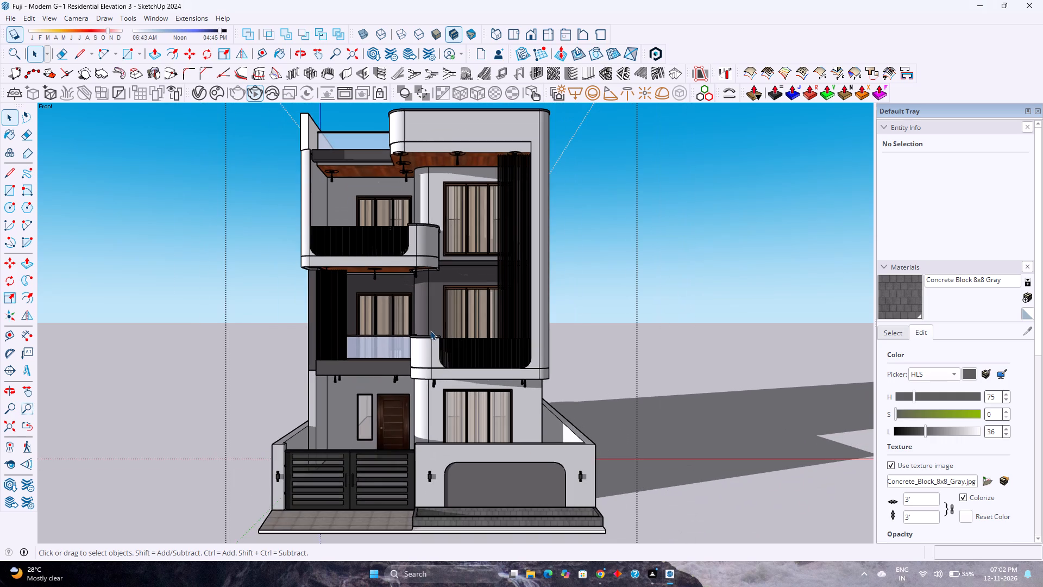
pyautogui.scroll(3, 430, 330)
pyautogui.scroll(-3, 430, 330)
pyautogui.scroll(3, 430, 330)
pyautogui.scroll(-3, 430, 330)
pyautogui.scroll(2, 430, 330)
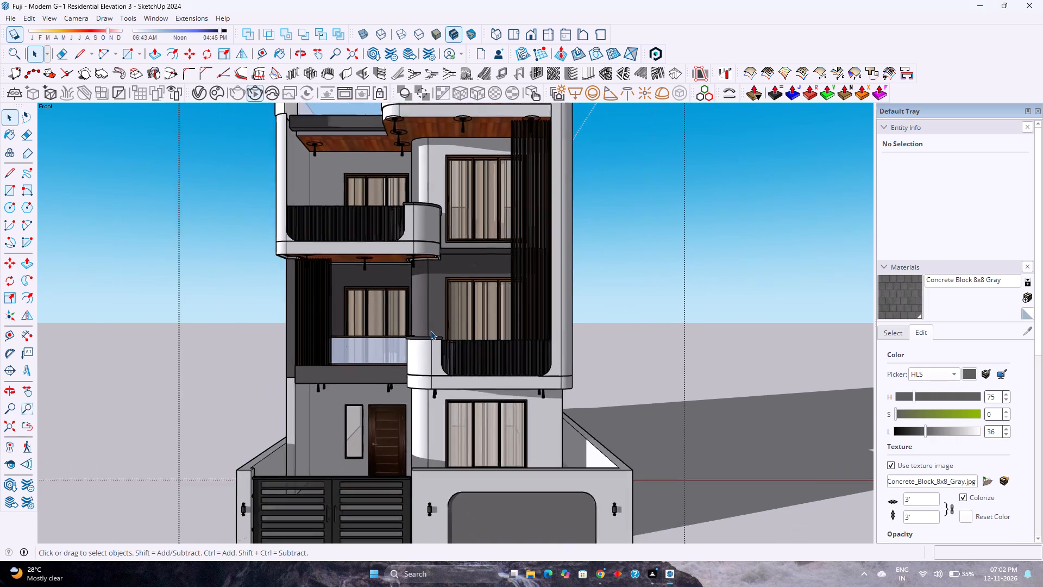
pyautogui.scroll(1, 430, 330)
pyautogui.scroll(-6, 430, 330)
pyautogui.scroll(2, 430, 330)
pyautogui.scroll(-3, 430, 330)
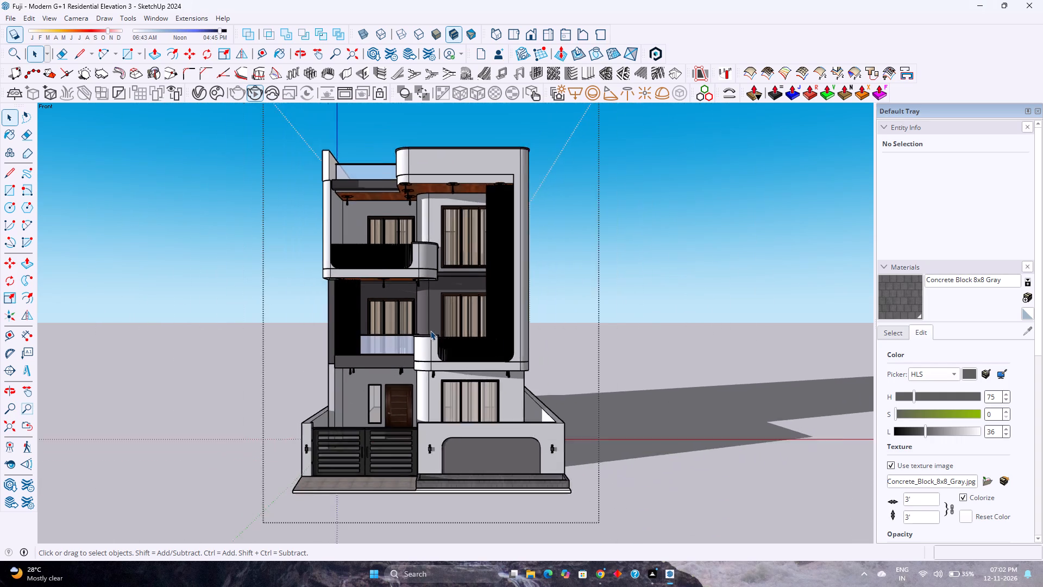
pyautogui.scroll(3, 430, 330)
pyautogui.scroll(-2, 430, 330)
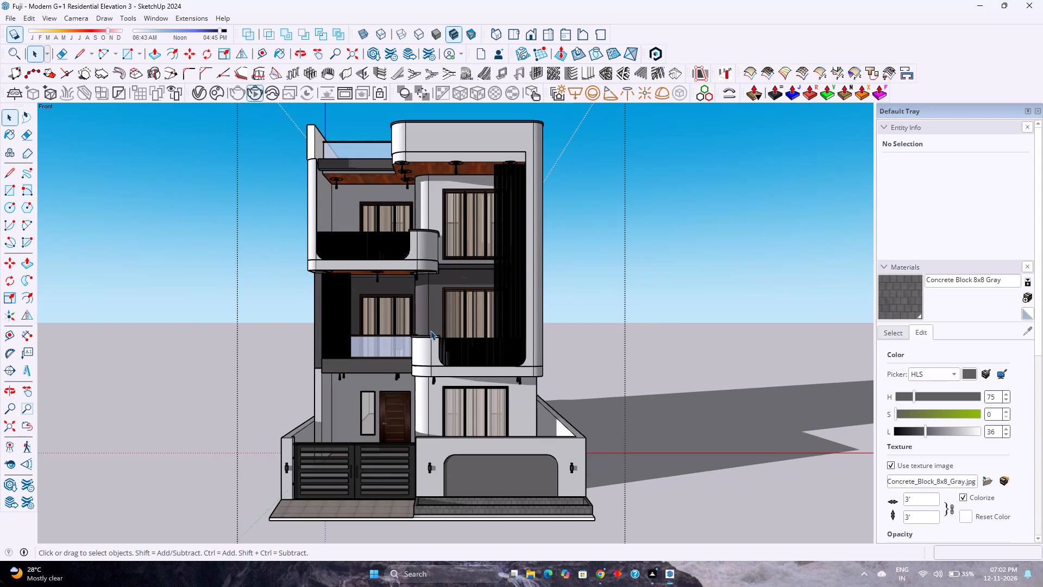
pyautogui.scroll(1, 430, 330)
pyautogui.scroll(-2, 430, 330)
pyautogui.scroll(2, 430, 330)
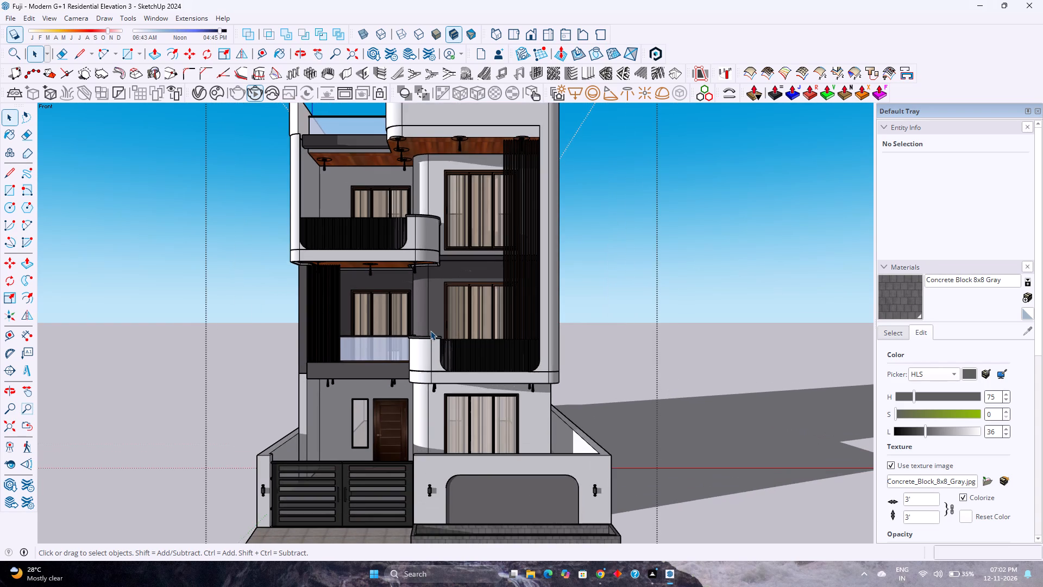
pyautogui.scroll(1, 430, 330)
pyautogui.scroll(-3, 430, 330)
pyautogui.scroll(2, 430, 330)
pyautogui.scroll(-3, 430, 330)
pyautogui.scroll(3, 430, 330)
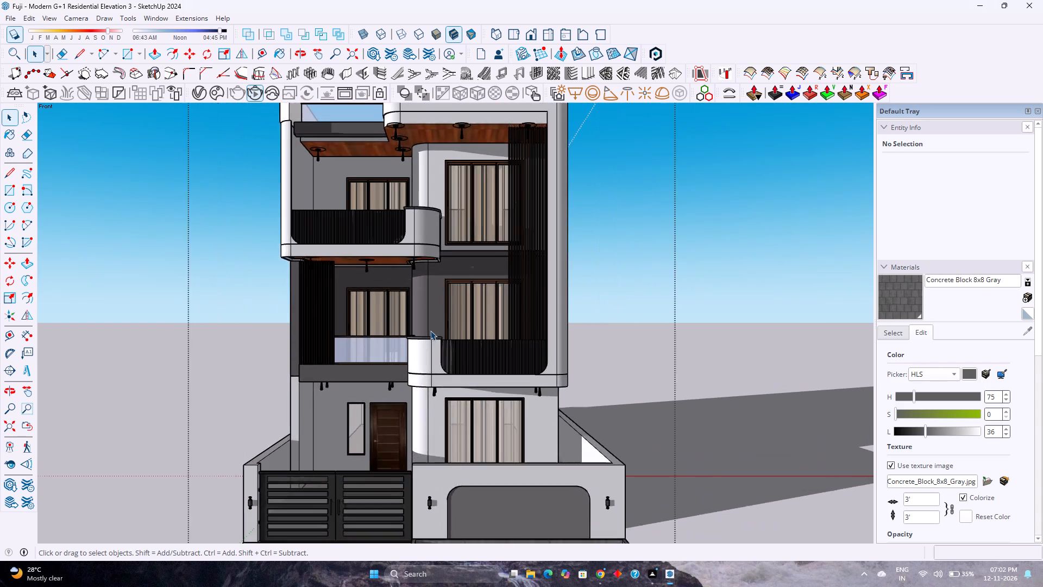
pyautogui.scroll(-2, 430, 330)
pyautogui.scroll(1, 430, 330)
pyautogui.scroll(-2, 430, 330)
pyautogui.scroll(2, 430, 330)
pyautogui.scroll(-3, 430, 330)
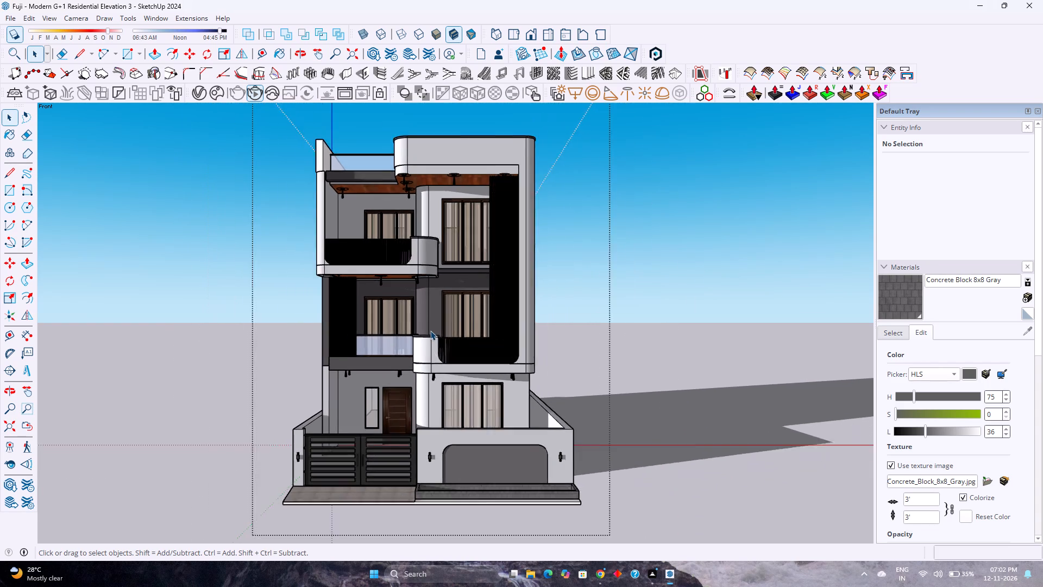
# Examine the first-floor balconies up close, including from the side where the balcony beam meets the ground-floor wall.
pyautogui.scroll(3, 430, 330)
pyautogui.scroll(3, 401, 369)
pyautogui.scroll(-3, 401, 369)
pyautogui.scroll(4, 401, 369)
pyautogui.scroll(-2, 401, 369)
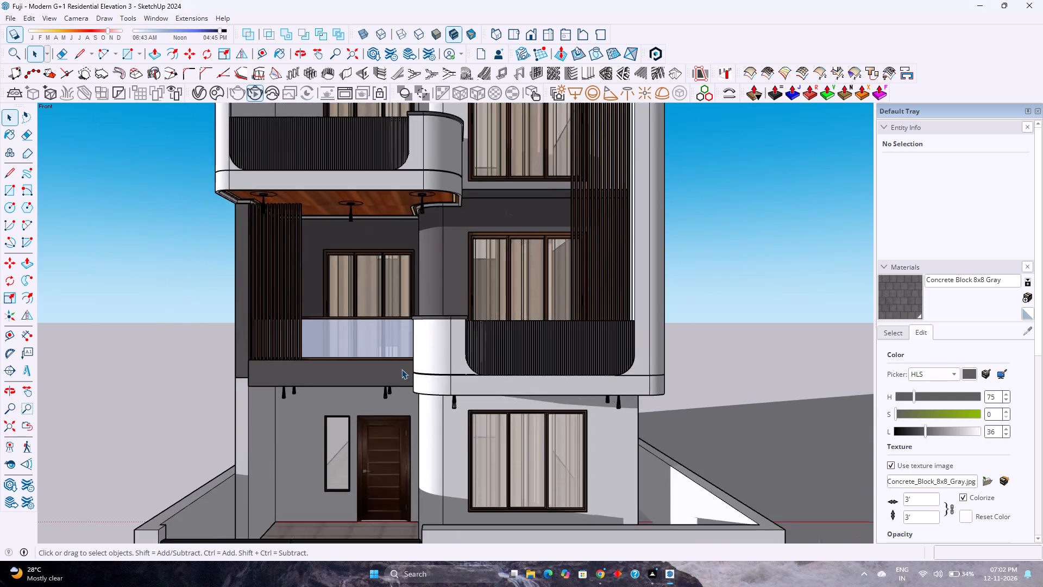
pyautogui.scroll(-2, 401, 369)
pyautogui.scroll(3, 401, 369)
pyautogui.scroll(-3, 401, 369)
pyautogui.scroll(4, 401, 369)
pyautogui.scroll(-4, 401, 369)
pyautogui.scroll(3, 401, 369)
pyautogui.scroll(-4, 401, 369)
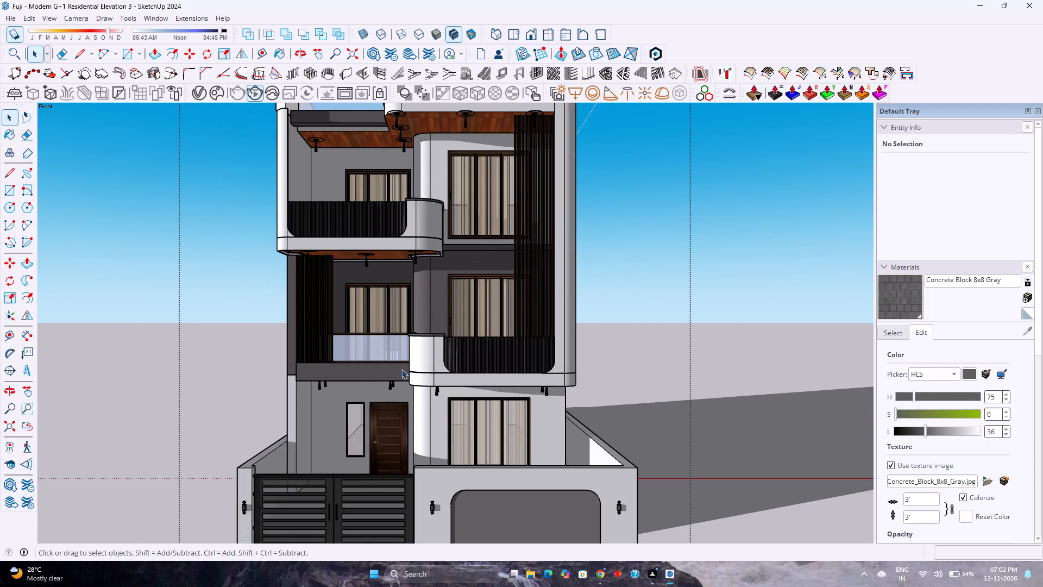
pyautogui.scroll(11, 306, 371)
pyautogui.moveTo(285, 386); pyautogui.dragTo(321, 387, button='middle')
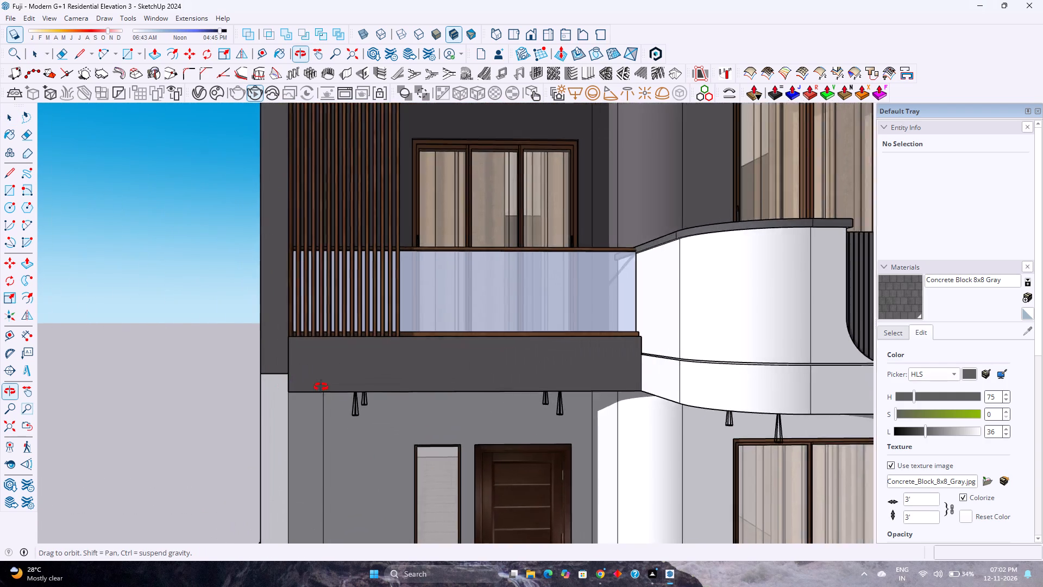
pyautogui.moveTo(321, 387); pyautogui.dragTo(546, 407, button='middle')
pyautogui.middleClick(546, 407)
pyautogui.scroll(4, 291, 388)
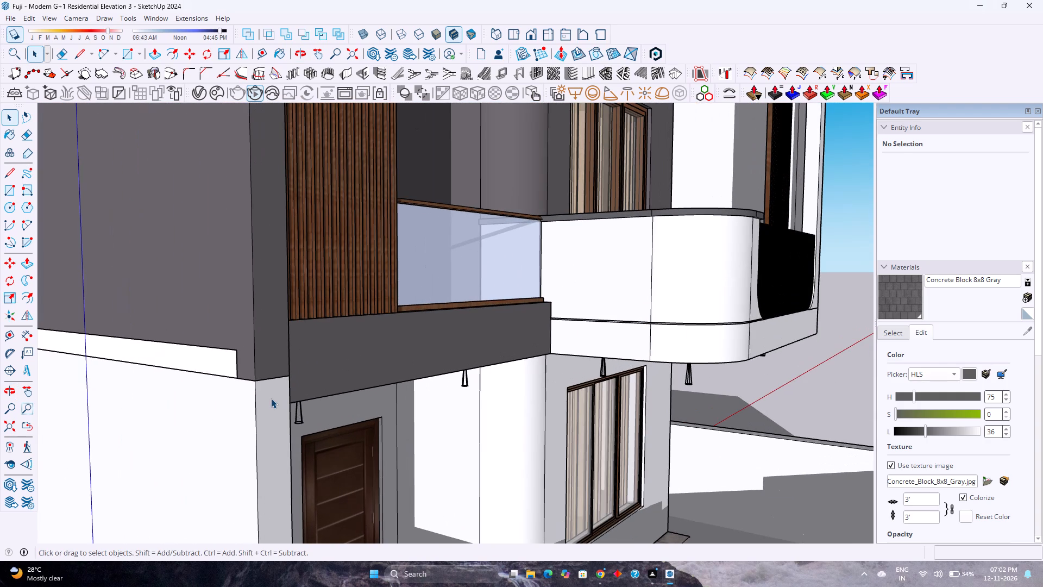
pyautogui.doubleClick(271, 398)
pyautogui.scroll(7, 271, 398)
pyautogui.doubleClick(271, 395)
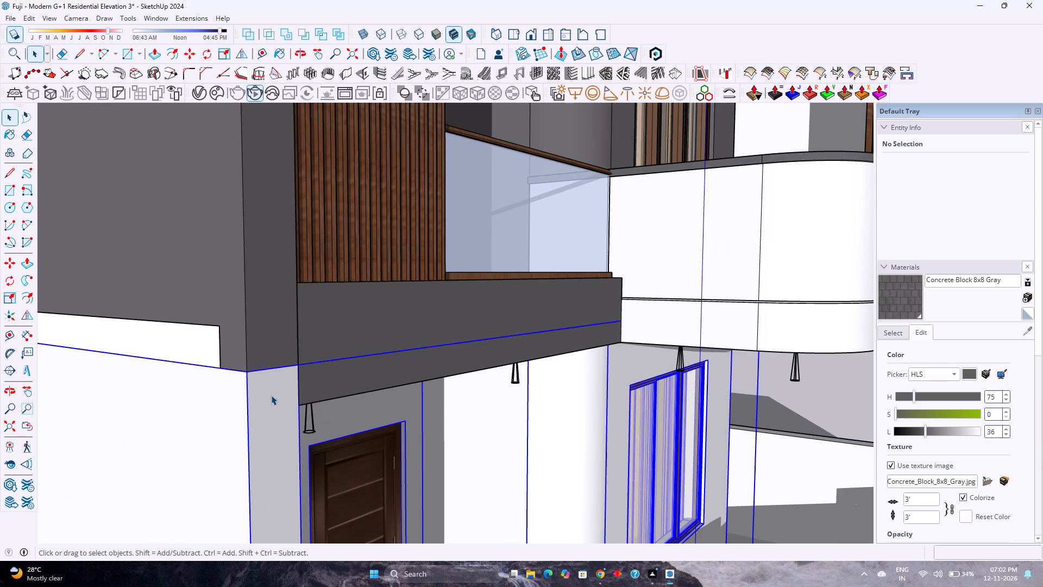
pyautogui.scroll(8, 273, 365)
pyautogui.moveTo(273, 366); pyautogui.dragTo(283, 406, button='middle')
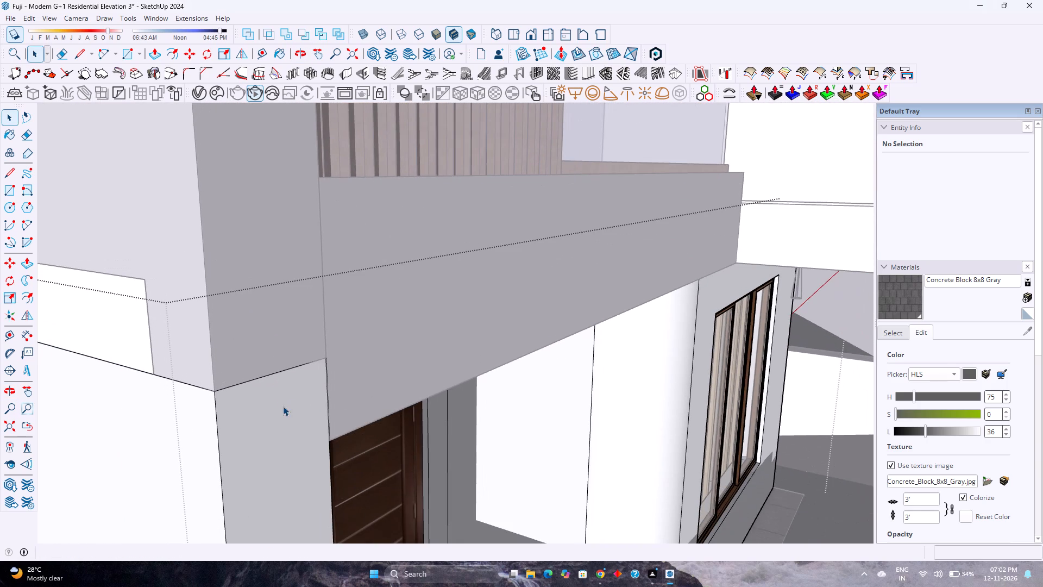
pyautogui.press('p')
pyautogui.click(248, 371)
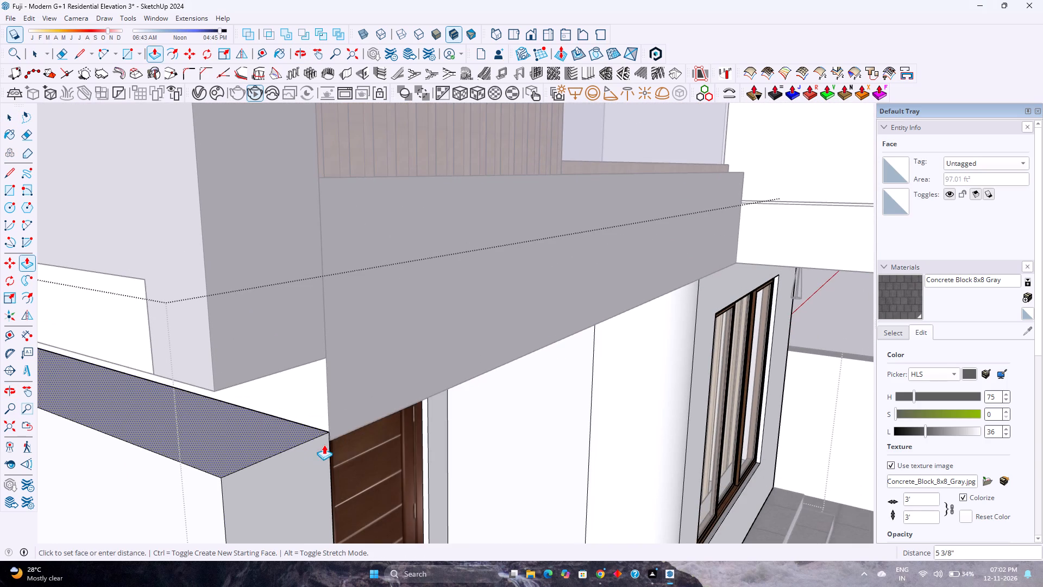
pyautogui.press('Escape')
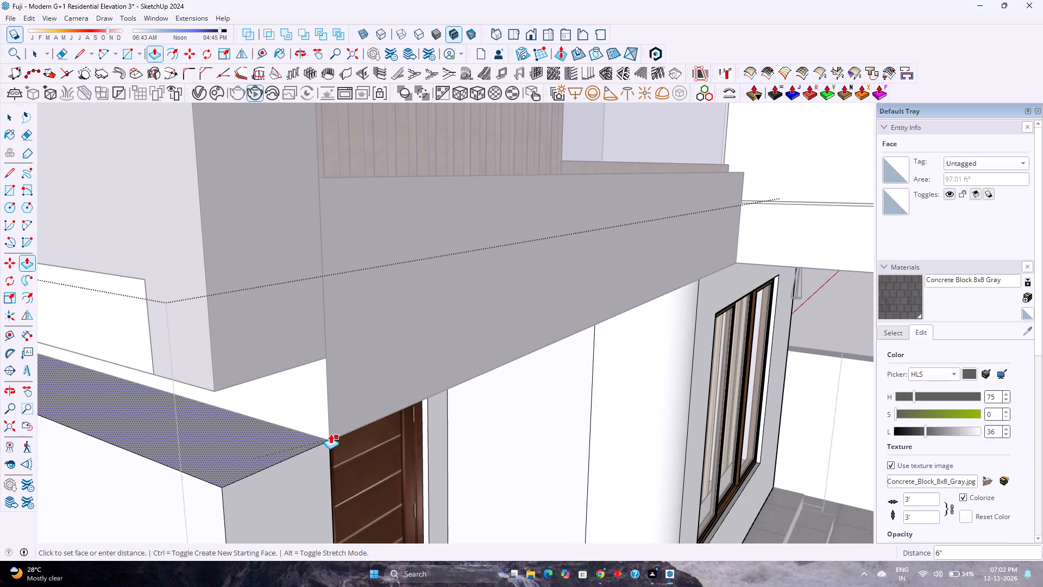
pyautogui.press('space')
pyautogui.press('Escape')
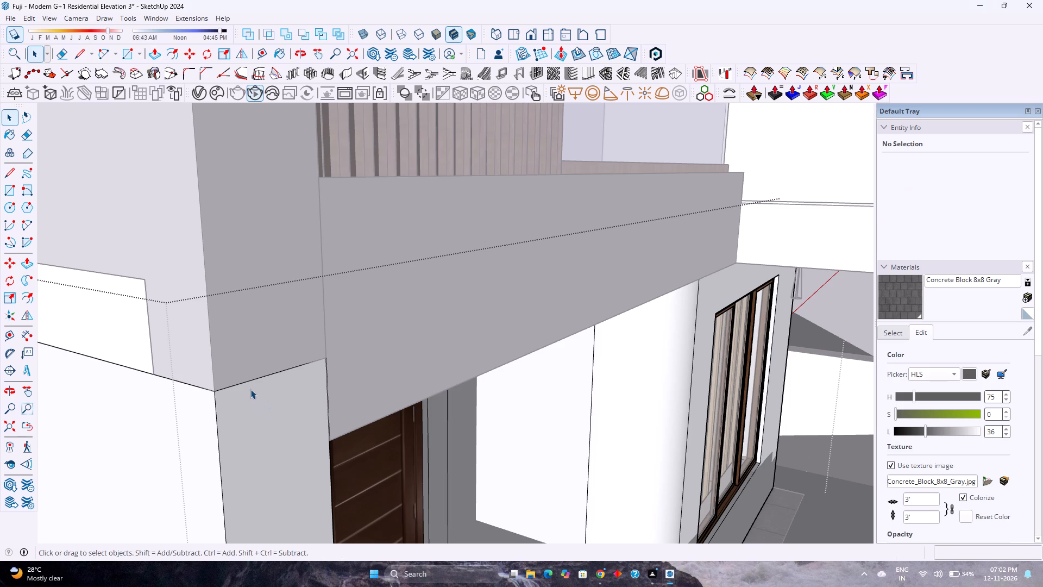
# Hide the dark grey first-floor wall group beside the wooden louvers, above the ground-floor side wall.
pyautogui.click(281, 332)
pyautogui.rightClick(281, 332)
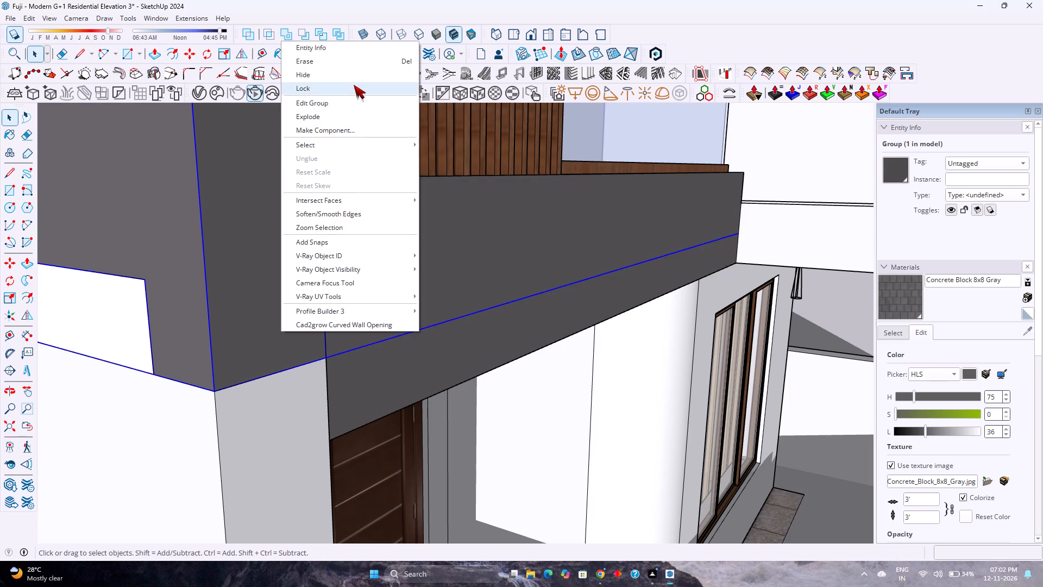
pyautogui.click(355, 79)
# Open the ground-floor wall group and draw a 9" line across the wall's top face, separating its front end under the balcony.
pyautogui.moveTo(230, 367); pyautogui.dragTo(261, 438, button='middle')
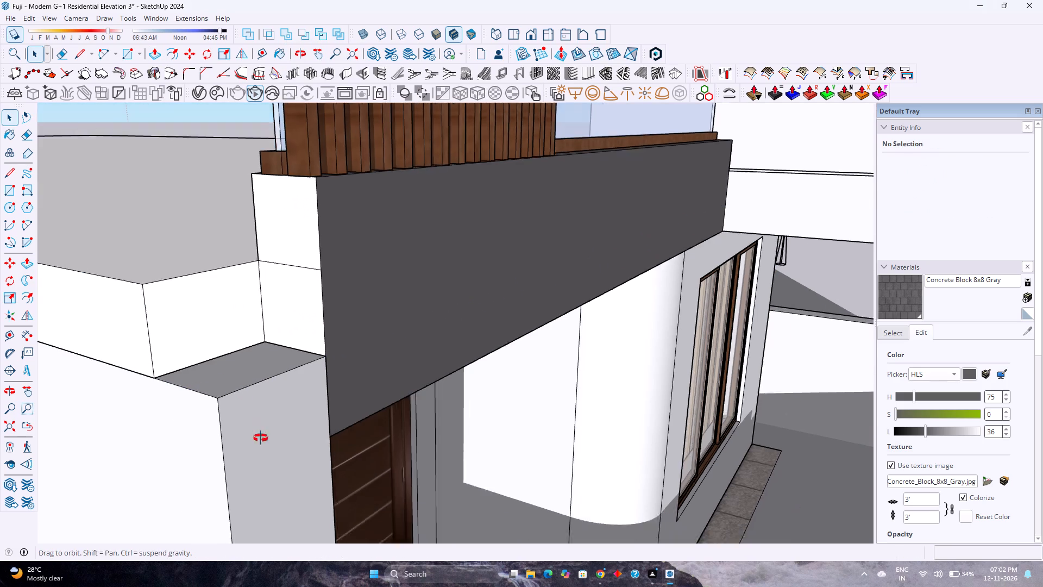
pyautogui.moveTo(261, 438); pyautogui.dragTo(265, 459, button='middle')
pyautogui.doubleClick(251, 363)
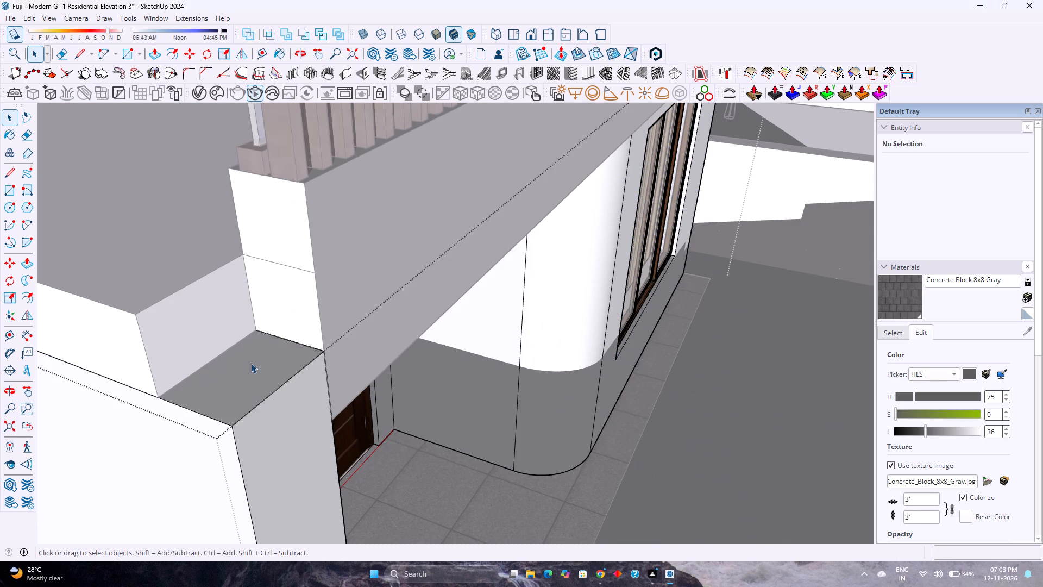
pyautogui.press('l')
pyautogui.click(256, 331)
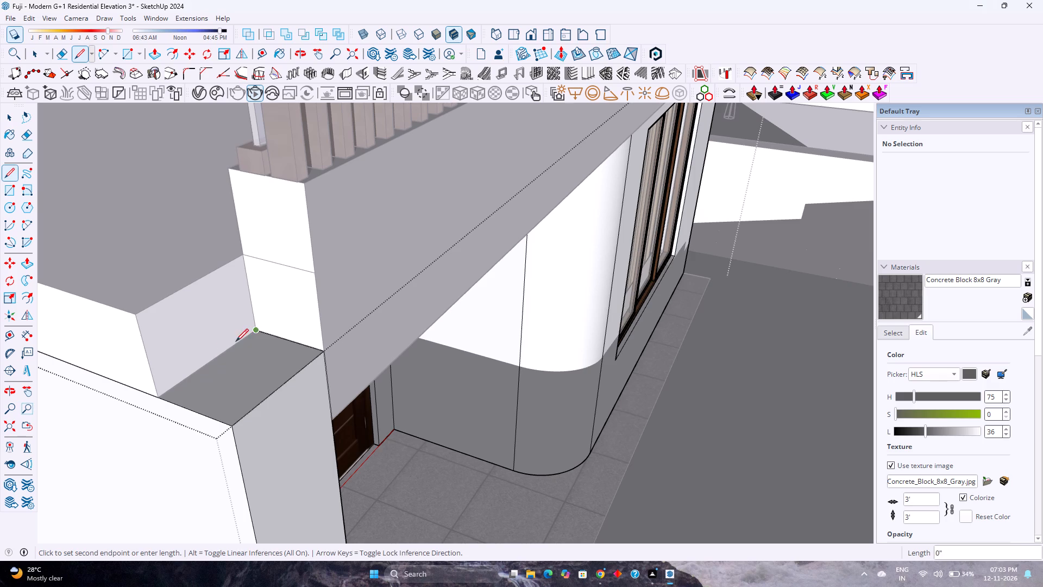
pyautogui.click(161, 398)
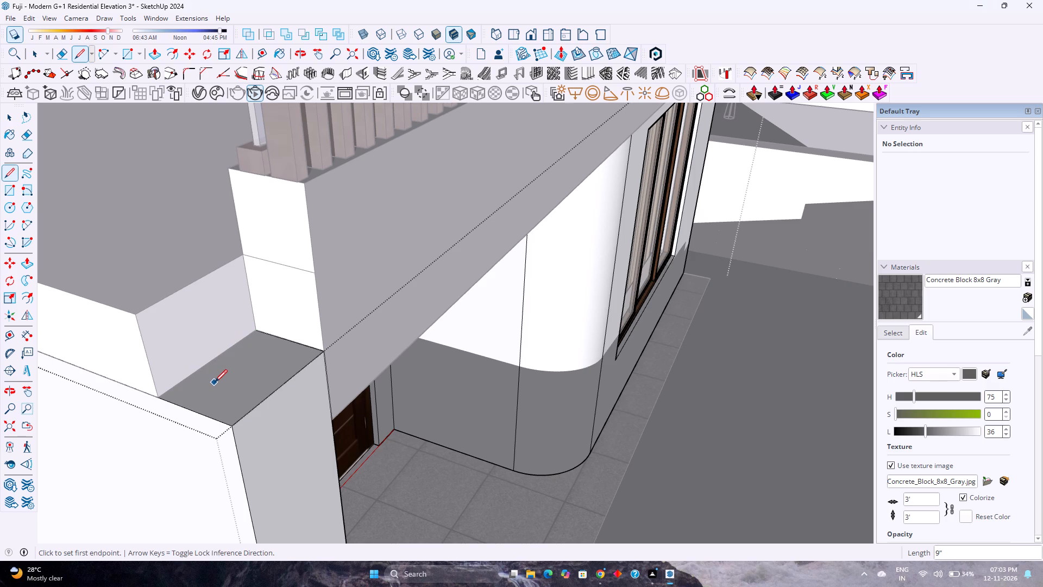
# Push the separated front end of the ground-floor wall's top face down level with the balcony beam's lower edge.
pyautogui.press('p')
pyautogui.click(222, 376)
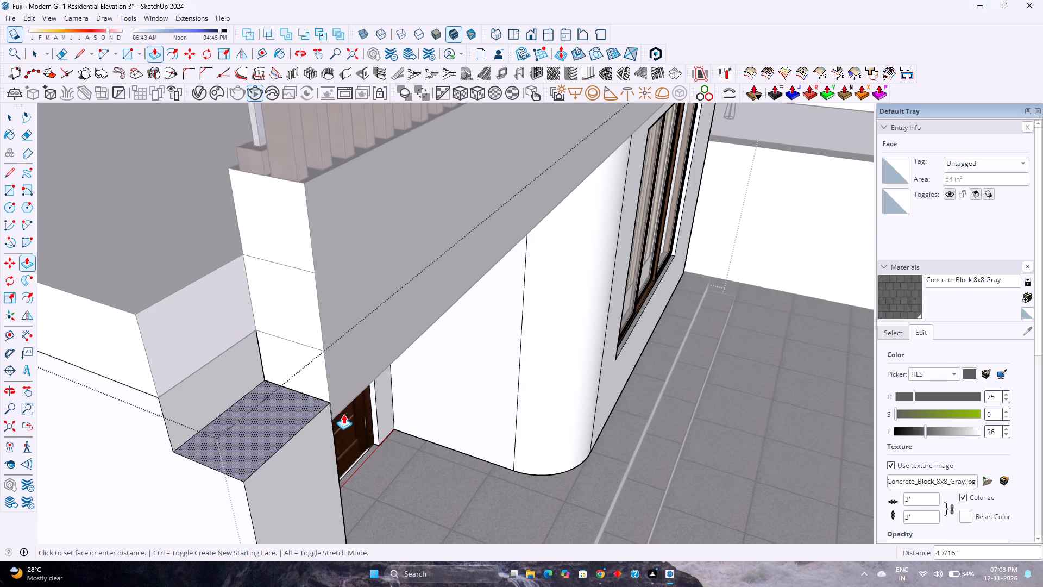
pyautogui.click(343, 410)
pyautogui.scroll(-2, 330, 397)
pyautogui.press('space')
pyautogui.scroll(-3, 328, 395)
pyautogui.press('Escape')
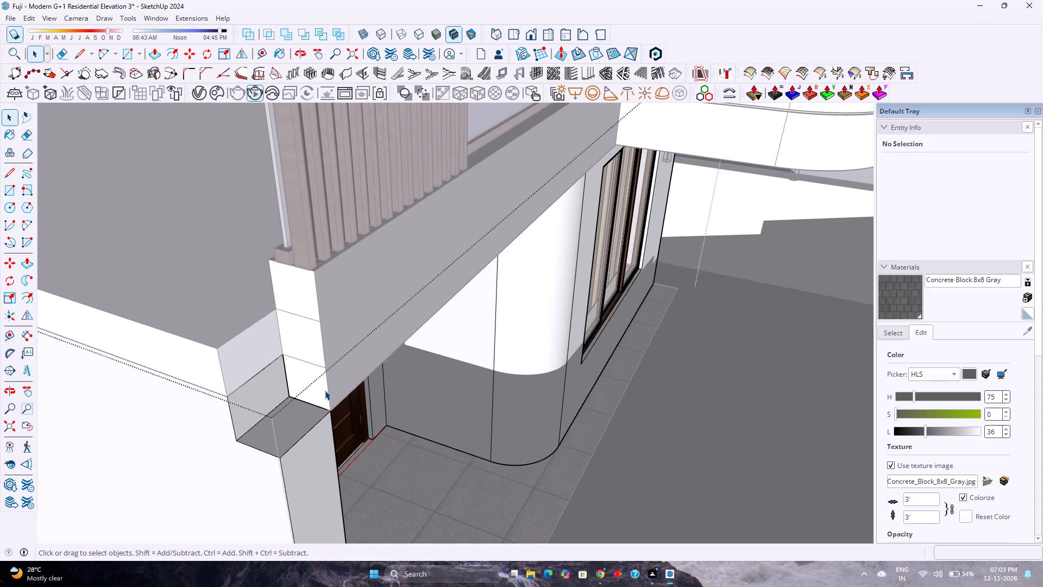
# Open the first-floor balcony beam group and delete the two leftover horizontal edges across its end face.
pyautogui.doubleClick(310, 315)
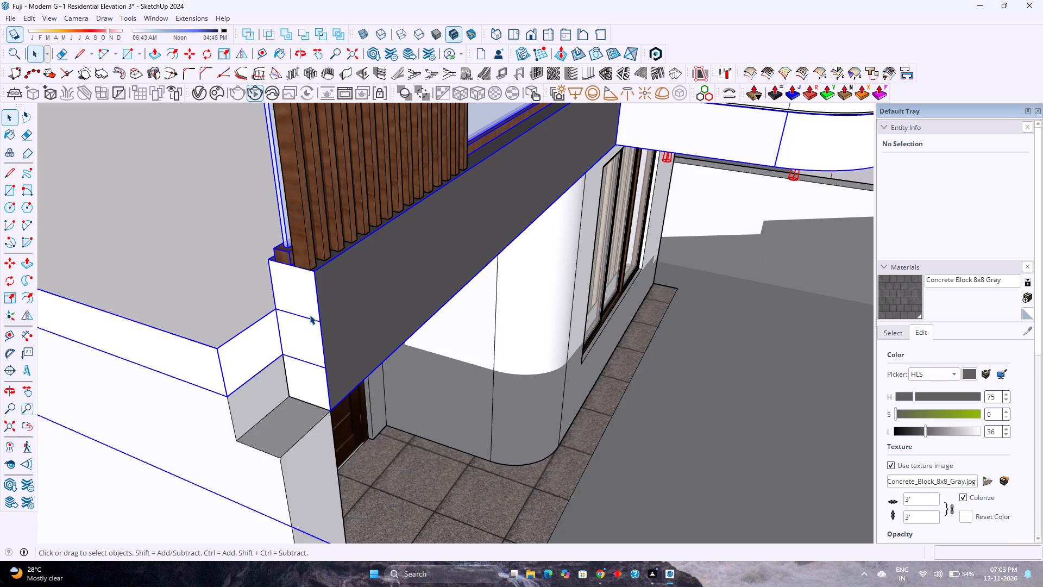
pyautogui.scroll(7, 310, 315)
pyautogui.click(308, 320)
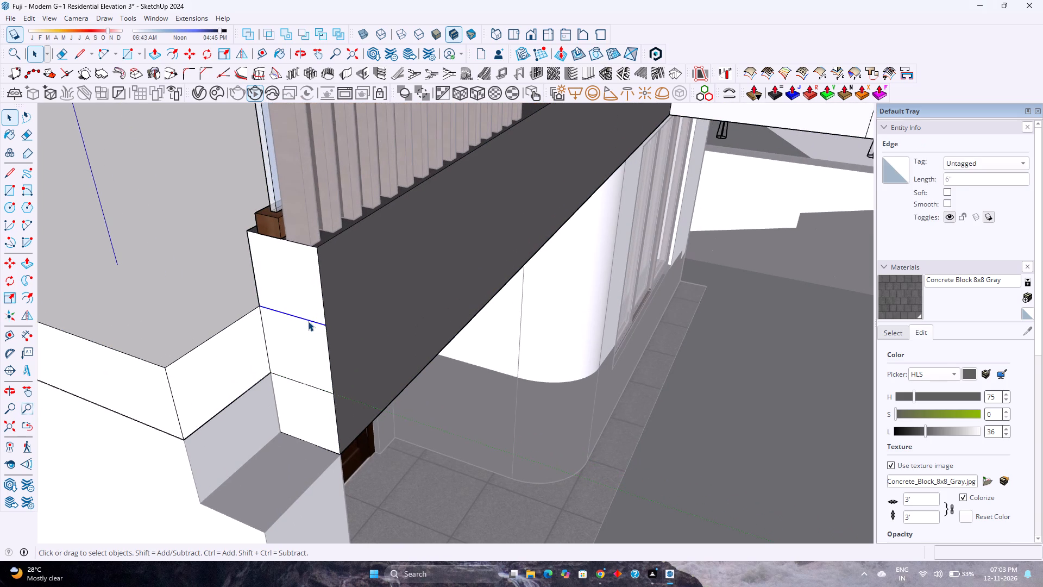
pyautogui.press('Delete')
pyautogui.click(310, 384)
pyautogui.press('Delete')
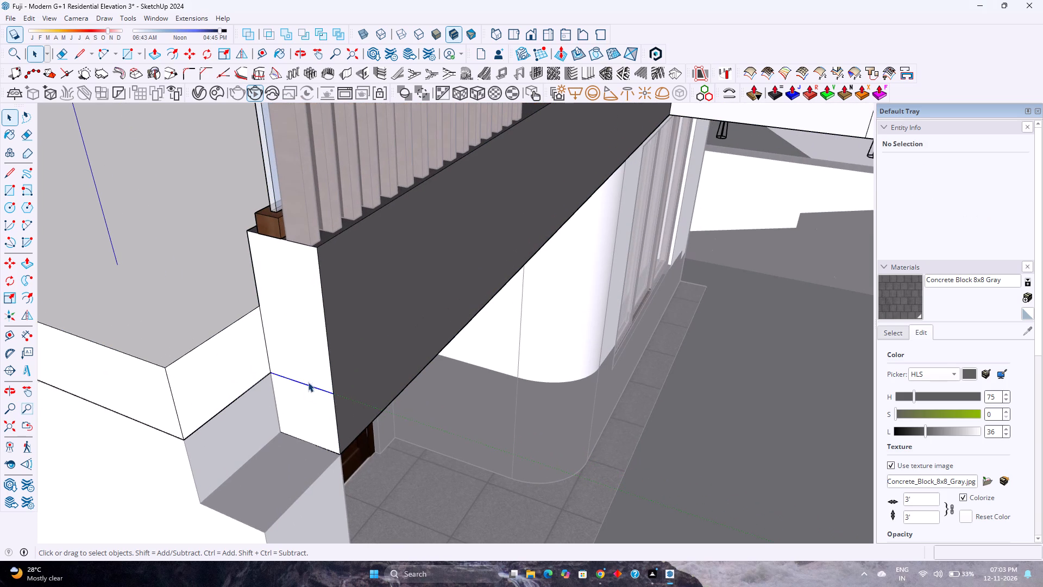
pyautogui.scroll(-7, 268, 347)
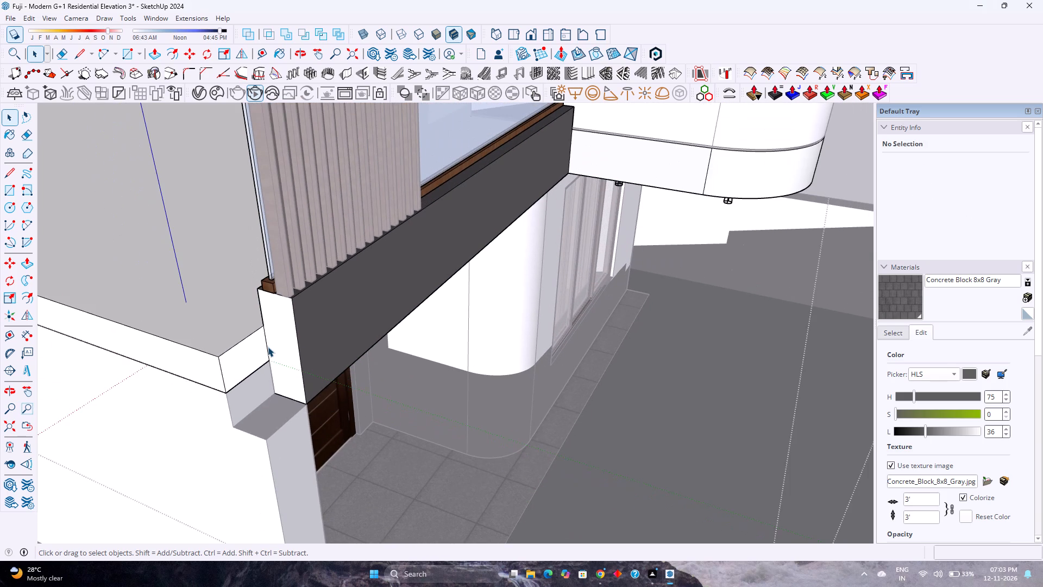
pyautogui.press('Escape')
# Unhide all hidden objects to bring back the dark grey first-floor wall group.
pyautogui.click(28, 18)
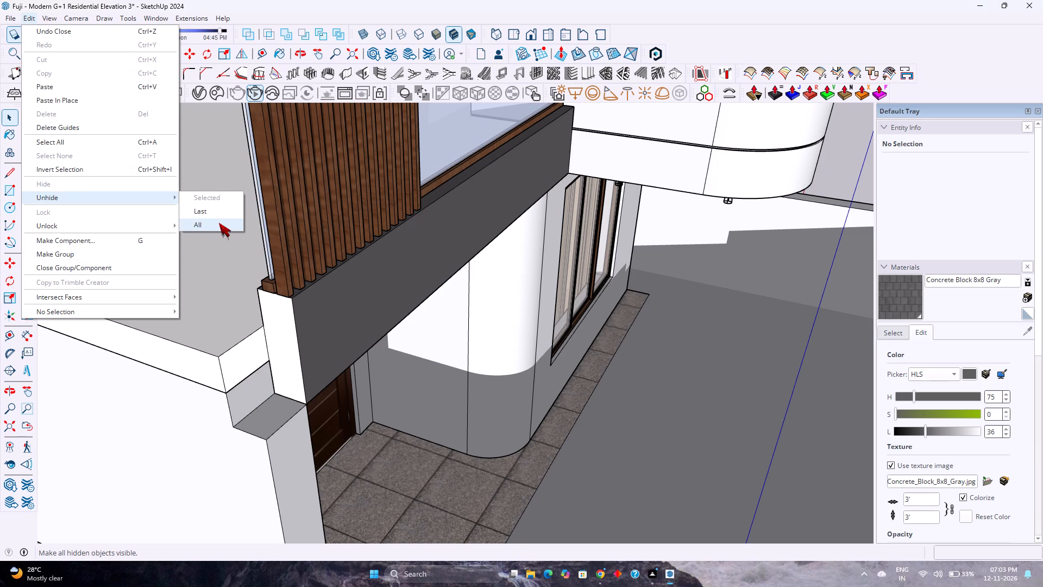
pyautogui.click(219, 224)
# Open the dark grey first-floor wall group and push its front underside face down 6" to fill the notch beside the balcony beam.
pyautogui.doubleClick(256, 365)
pyautogui.scroll(6, 255, 373)
pyautogui.moveTo(256, 395); pyautogui.dragTo(267, 339, button='middle')
pyautogui.middleClick(268, 335)
pyautogui.moveTo(269, 333); pyautogui.dragTo(308, 277, button='middle')
pyautogui.scroll(3, 277, 453)
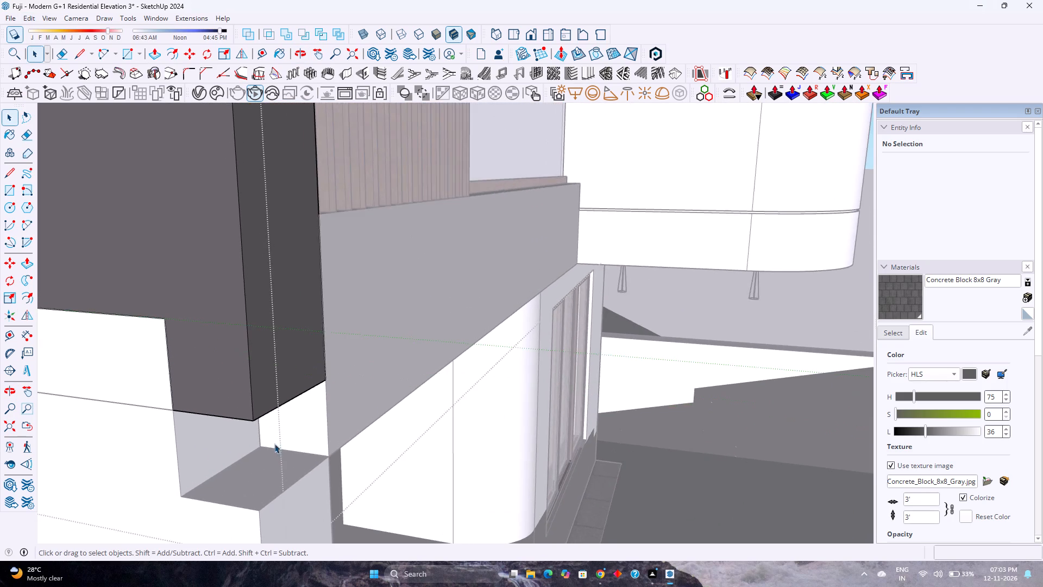
pyautogui.scroll(1, 274, 444)
pyautogui.moveTo(274, 436); pyautogui.dragTo(341, 317, button='middle')
pyautogui.middleClick(341, 317)
pyautogui.click(308, 354)
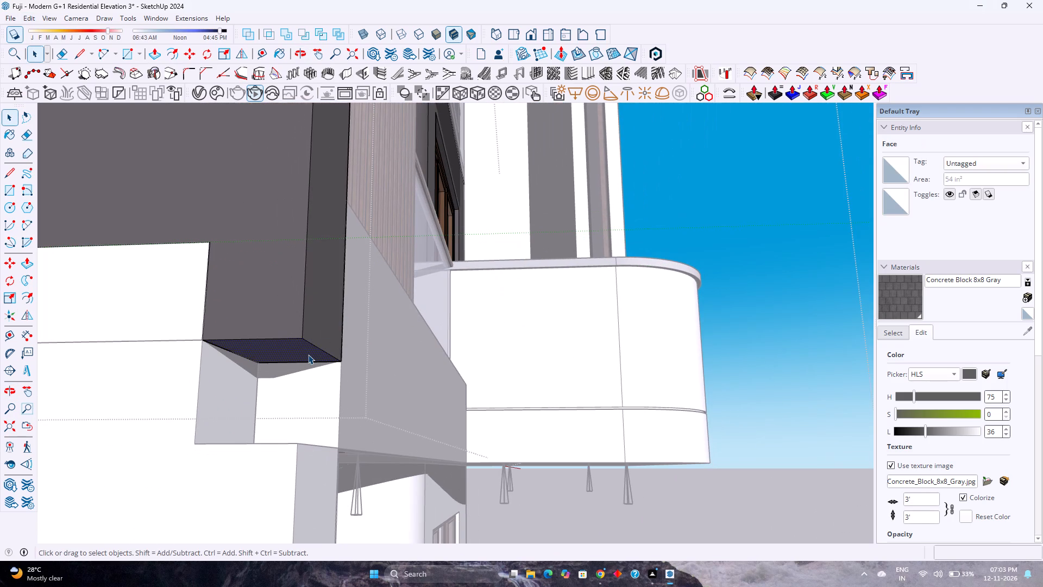
pyautogui.press('p')
pyautogui.click(308, 354)
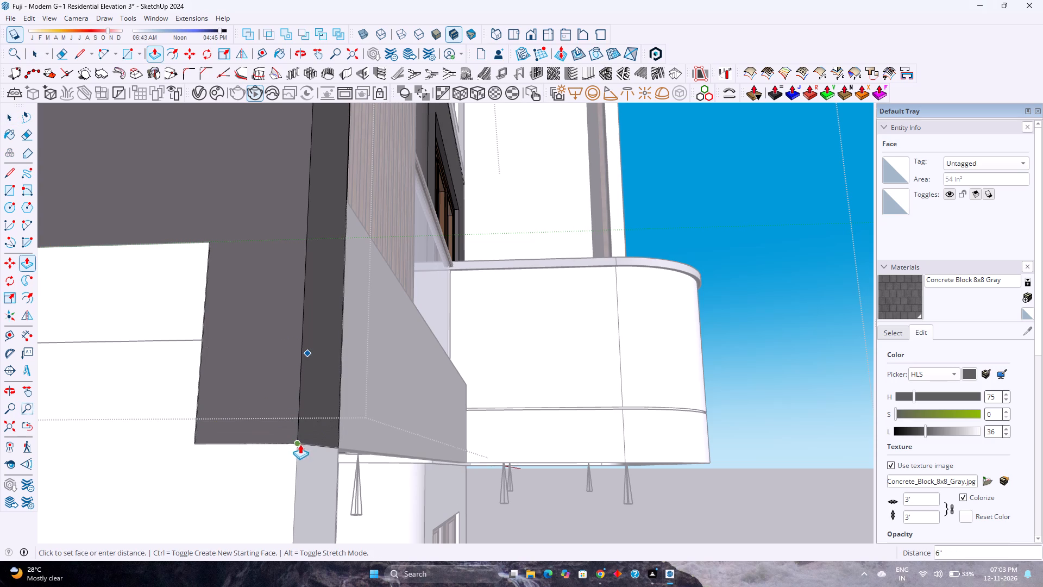
pyautogui.click(299, 445)
pyautogui.scroll(-4, 328, 369)
pyautogui.moveTo(329, 367); pyautogui.dragTo(319, 452, button='middle')
pyautogui.press('space')
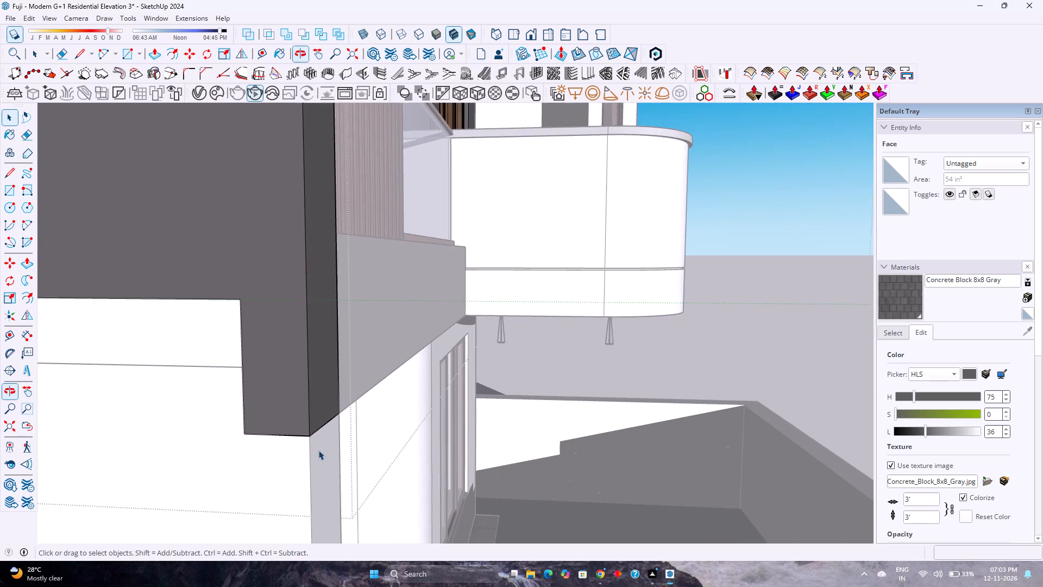
pyautogui.scroll(-4, 315, 428)
pyautogui.press('Escape')
# Examine the reworked wall and balcony beam junction from the side, and the balconies from the front.
pyautogui.scroll(-8, 307, 379)
pyautogui.scroll(1, 307, 379)
pyautogui.scroll(-2, 315, 373)
pyautogui.moveTo(315, 373); pyautogui.dragTo(285, 397, button='middle')
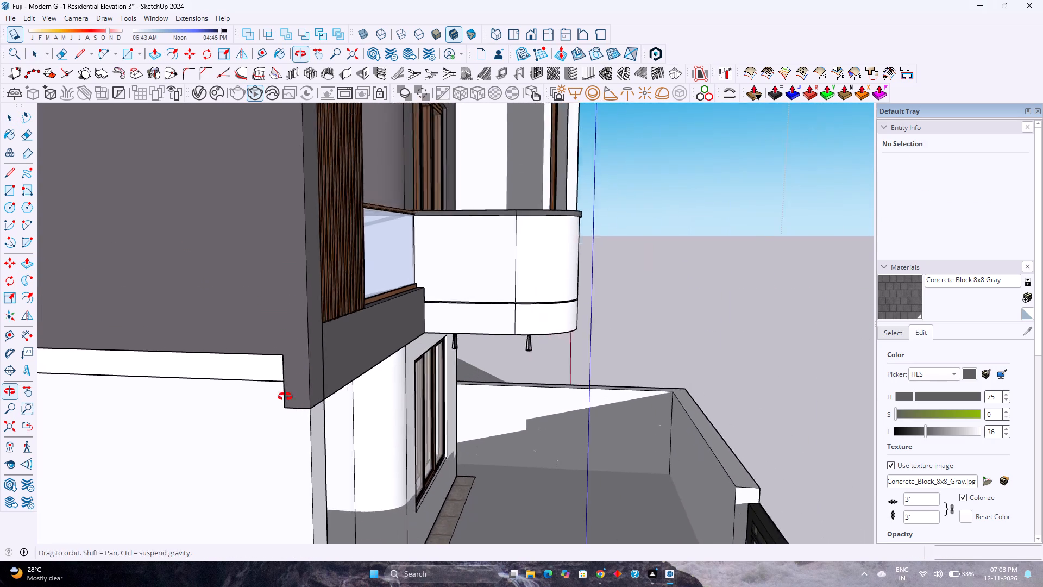
pyautogui.moveTo(285, 397); pyautogui.dragTo(250, 422, button='middle')
pyautogui.scroll(-8, 249, 399)
pyautogui.moveTo(278, 388); pyautogui.dragTo(84, 425, button='middle')
pyautogui.scroll(-4, 167, 380)
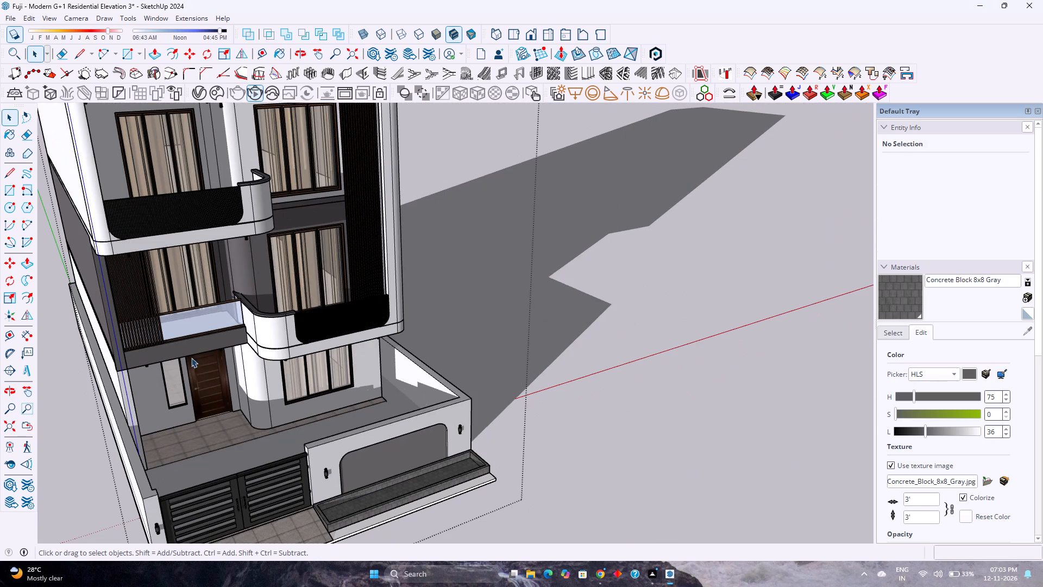
pyautogui.click(537, 36)
pyautogui.scroll(-2, 379, 246)
pyautogui.keyDown('shift'); pyautogui.moveTo(394, 224); pyautogui.dragTo(396, 374, button='middle'); pyautogui.keyUp('shift')
pyautogui.scroll(1, 414, 420)
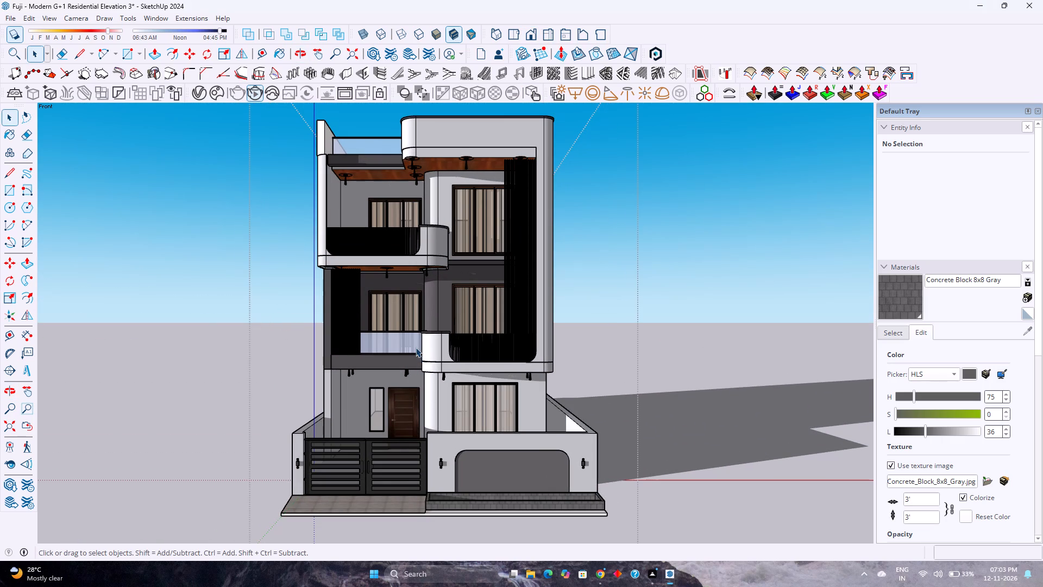
pyautogui.scroll(4, 381, 354)
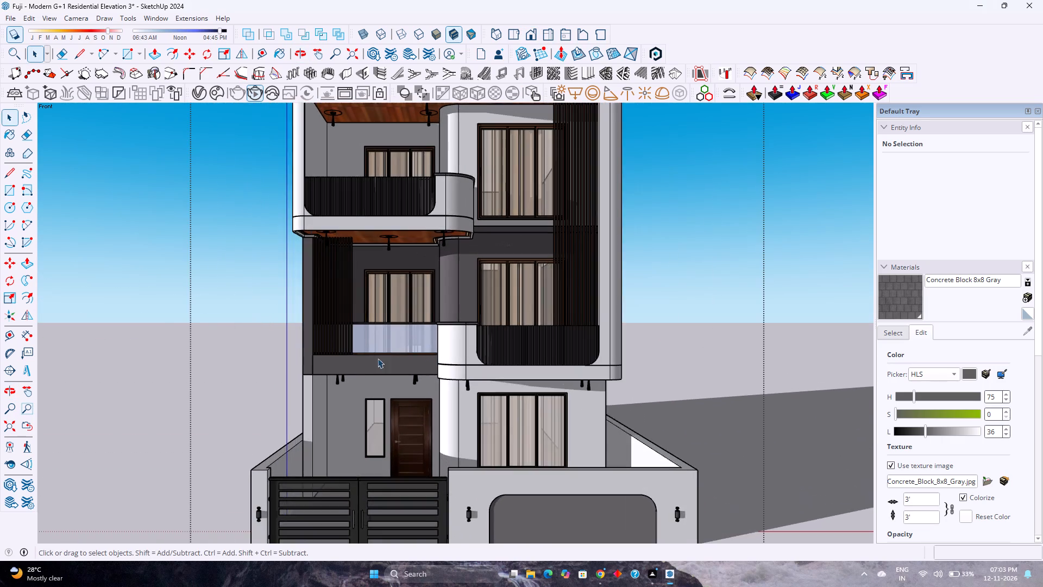
pyautogui.scroll(8, 365, 368)
pyautogui.scroll(-1, 365, 366)
pyautogui.moveTo(365, 366); pyautogui.dragTo(450, 441, button='middle')
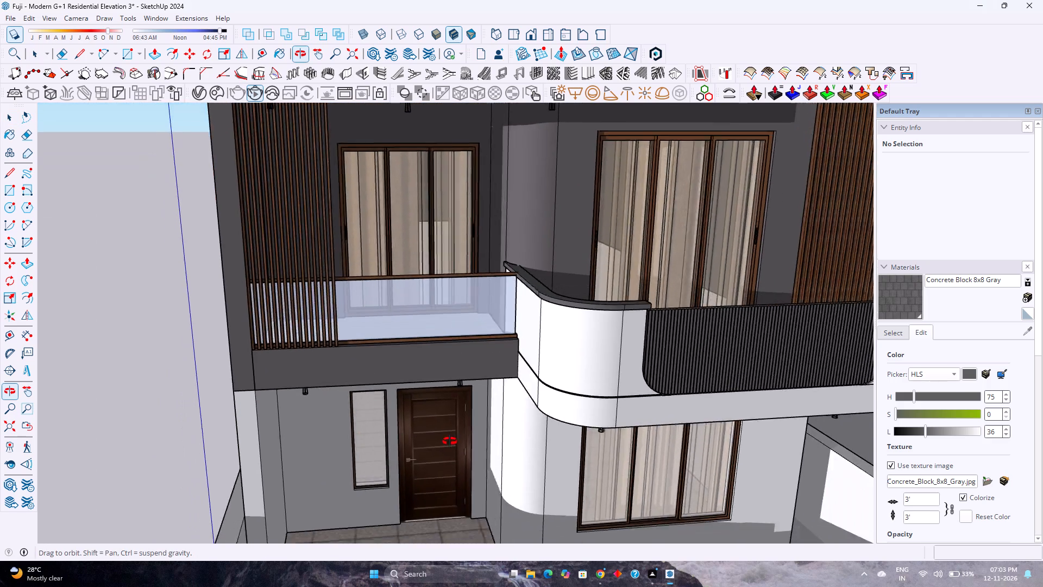
pyautogui.moveTo(450, 441); pyautogui.dragTo(400, 455, button='middle')
pyautogui.middleClick(399, 455)
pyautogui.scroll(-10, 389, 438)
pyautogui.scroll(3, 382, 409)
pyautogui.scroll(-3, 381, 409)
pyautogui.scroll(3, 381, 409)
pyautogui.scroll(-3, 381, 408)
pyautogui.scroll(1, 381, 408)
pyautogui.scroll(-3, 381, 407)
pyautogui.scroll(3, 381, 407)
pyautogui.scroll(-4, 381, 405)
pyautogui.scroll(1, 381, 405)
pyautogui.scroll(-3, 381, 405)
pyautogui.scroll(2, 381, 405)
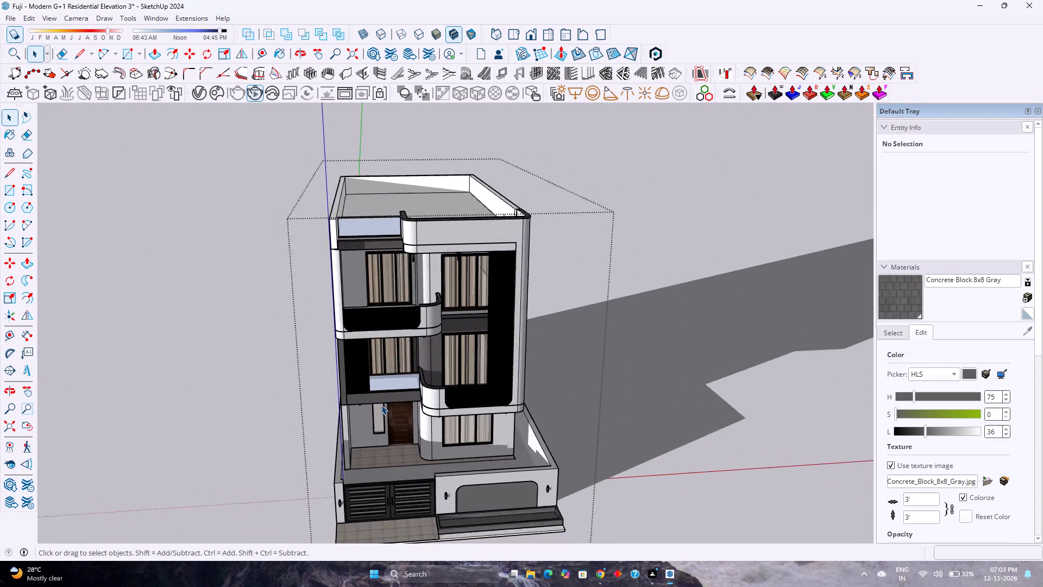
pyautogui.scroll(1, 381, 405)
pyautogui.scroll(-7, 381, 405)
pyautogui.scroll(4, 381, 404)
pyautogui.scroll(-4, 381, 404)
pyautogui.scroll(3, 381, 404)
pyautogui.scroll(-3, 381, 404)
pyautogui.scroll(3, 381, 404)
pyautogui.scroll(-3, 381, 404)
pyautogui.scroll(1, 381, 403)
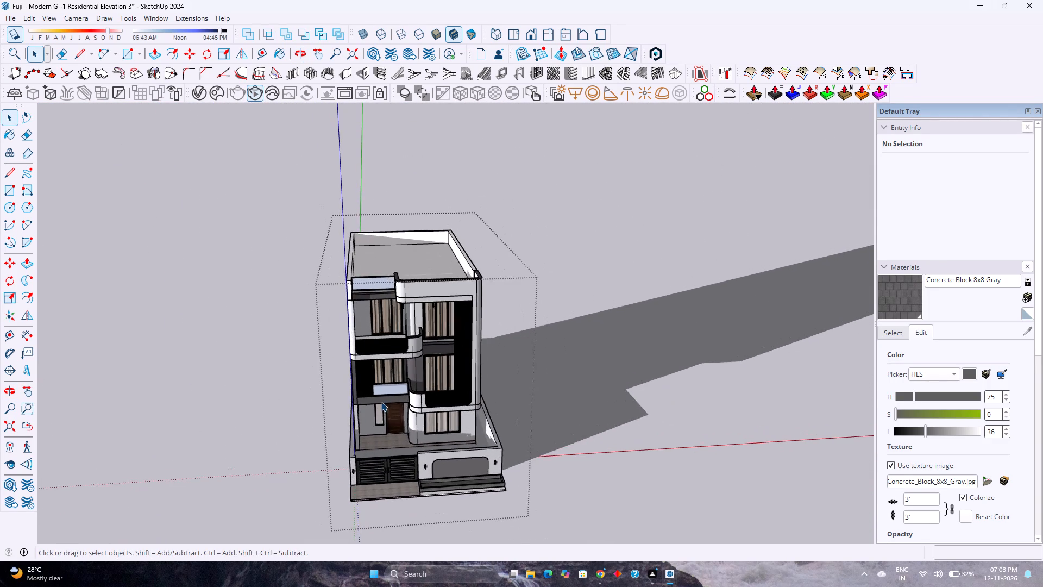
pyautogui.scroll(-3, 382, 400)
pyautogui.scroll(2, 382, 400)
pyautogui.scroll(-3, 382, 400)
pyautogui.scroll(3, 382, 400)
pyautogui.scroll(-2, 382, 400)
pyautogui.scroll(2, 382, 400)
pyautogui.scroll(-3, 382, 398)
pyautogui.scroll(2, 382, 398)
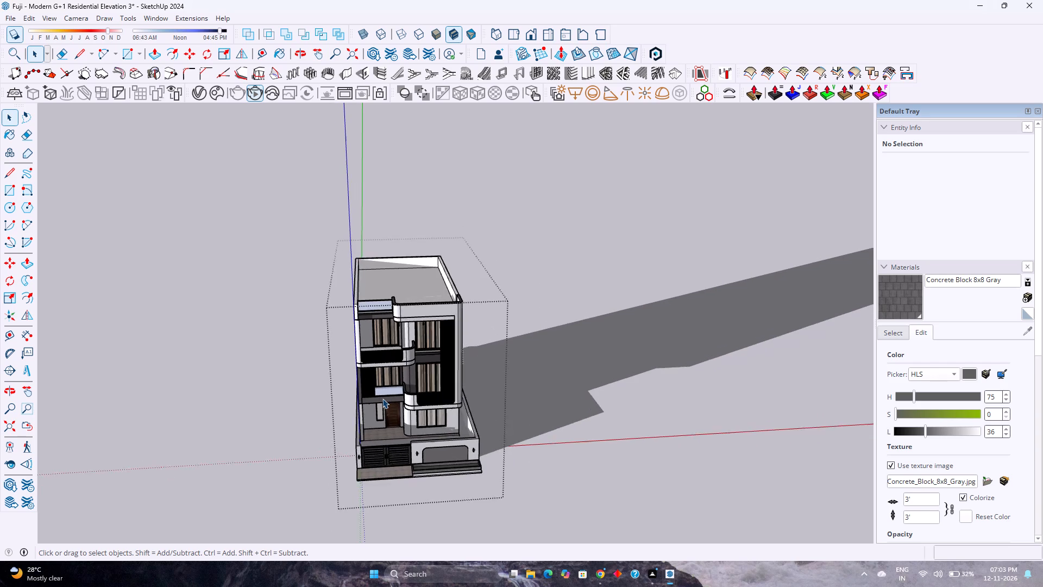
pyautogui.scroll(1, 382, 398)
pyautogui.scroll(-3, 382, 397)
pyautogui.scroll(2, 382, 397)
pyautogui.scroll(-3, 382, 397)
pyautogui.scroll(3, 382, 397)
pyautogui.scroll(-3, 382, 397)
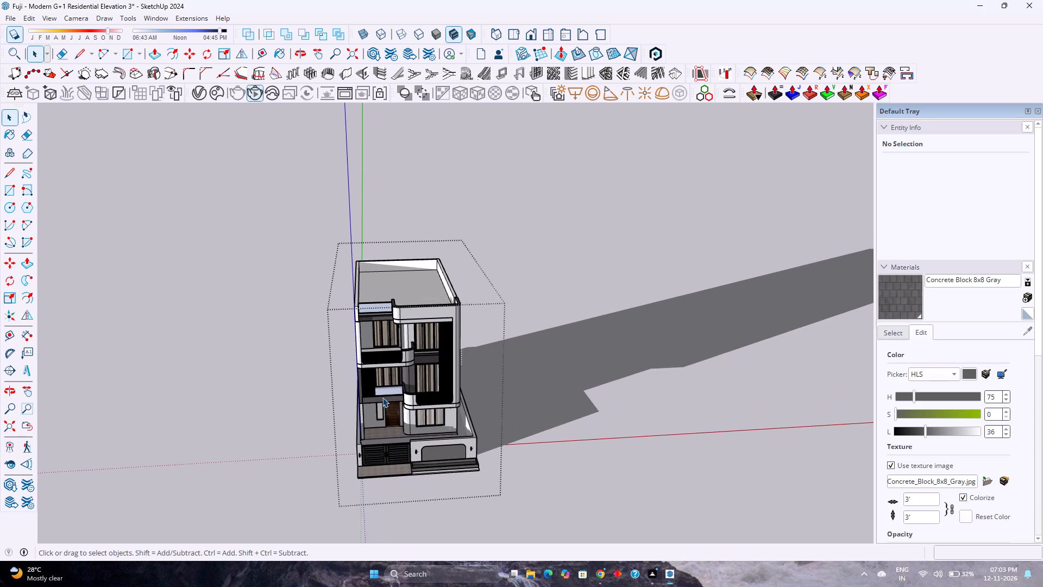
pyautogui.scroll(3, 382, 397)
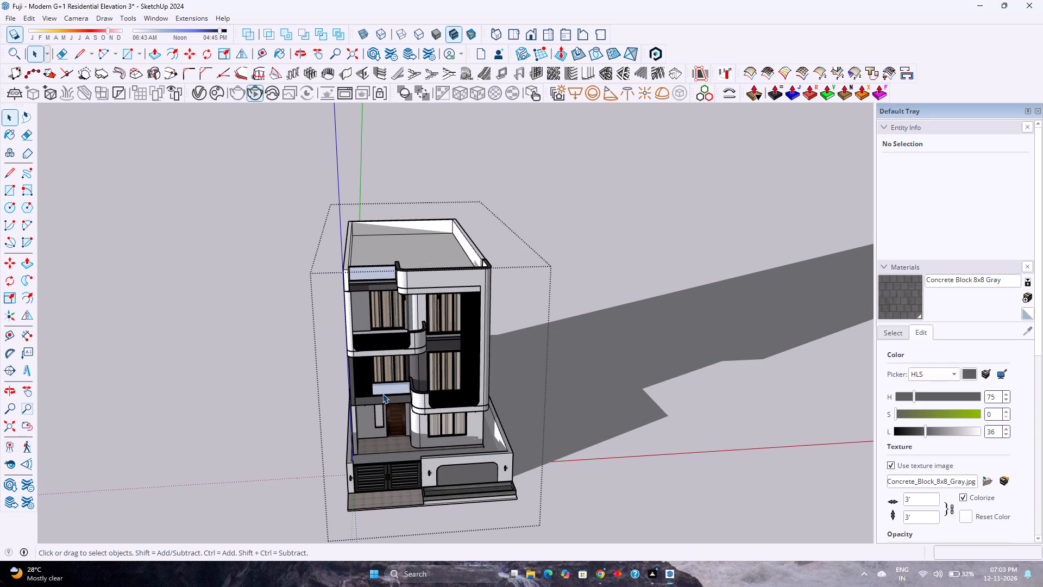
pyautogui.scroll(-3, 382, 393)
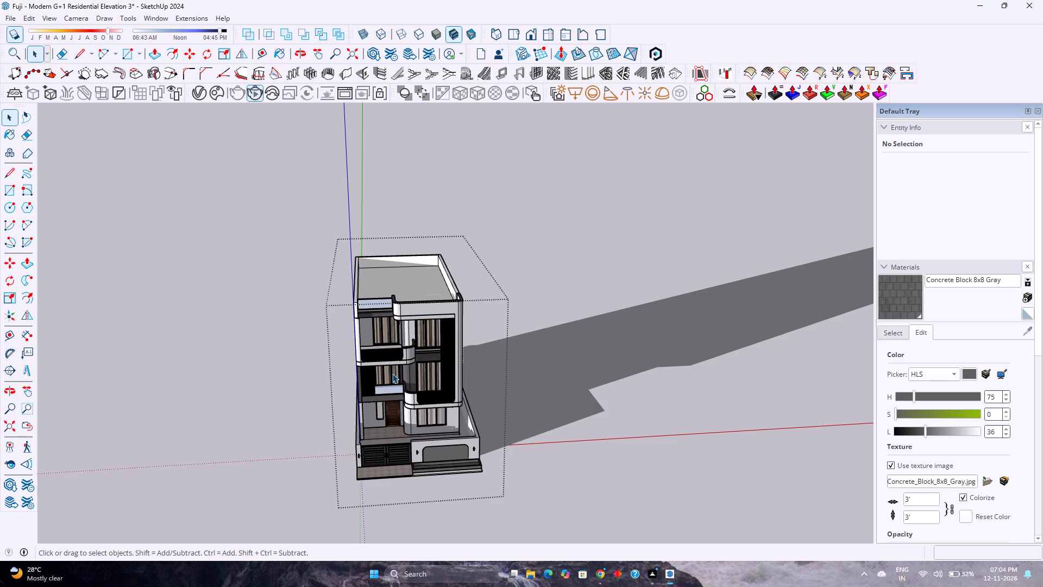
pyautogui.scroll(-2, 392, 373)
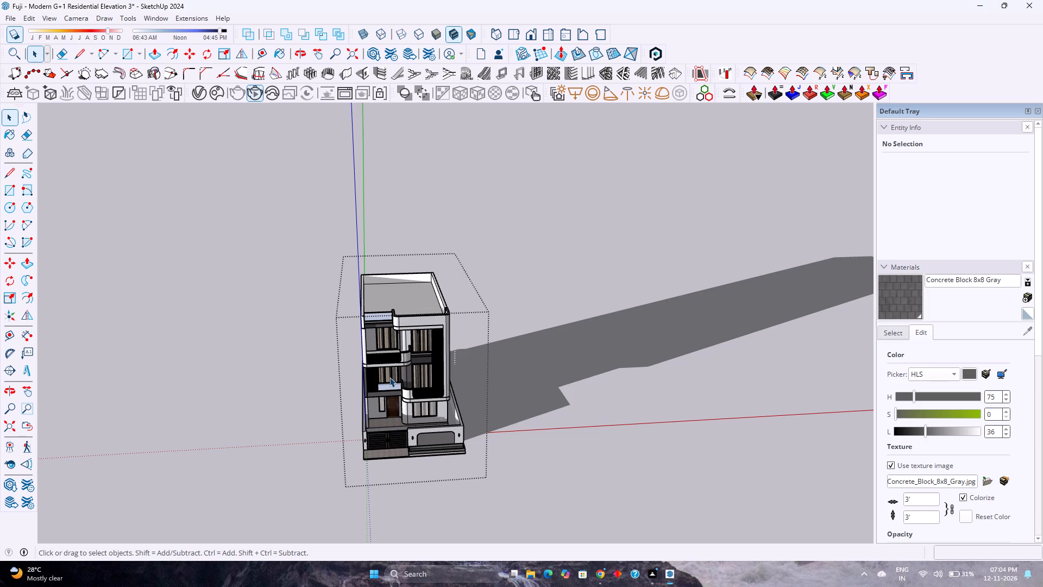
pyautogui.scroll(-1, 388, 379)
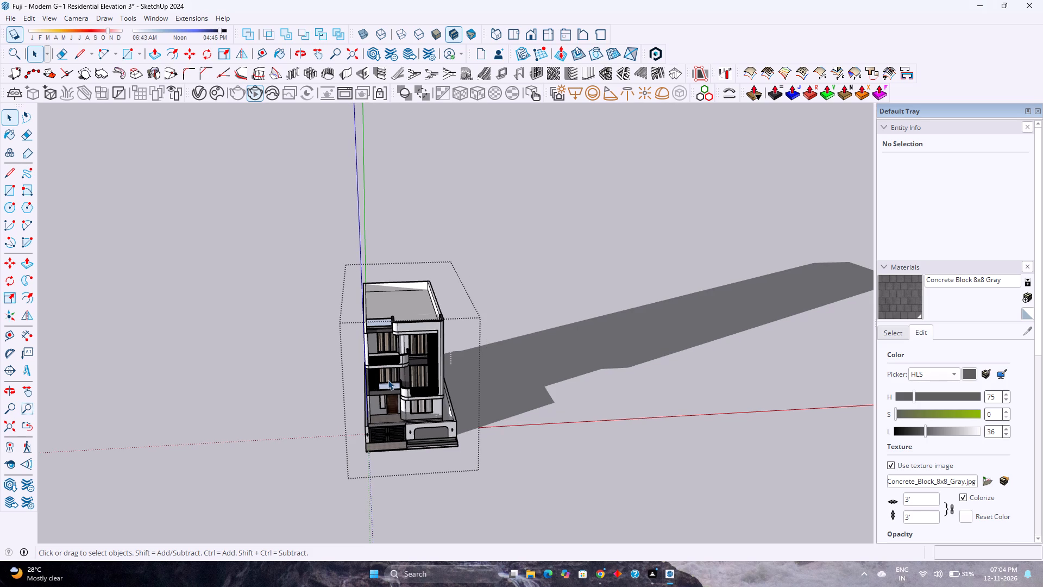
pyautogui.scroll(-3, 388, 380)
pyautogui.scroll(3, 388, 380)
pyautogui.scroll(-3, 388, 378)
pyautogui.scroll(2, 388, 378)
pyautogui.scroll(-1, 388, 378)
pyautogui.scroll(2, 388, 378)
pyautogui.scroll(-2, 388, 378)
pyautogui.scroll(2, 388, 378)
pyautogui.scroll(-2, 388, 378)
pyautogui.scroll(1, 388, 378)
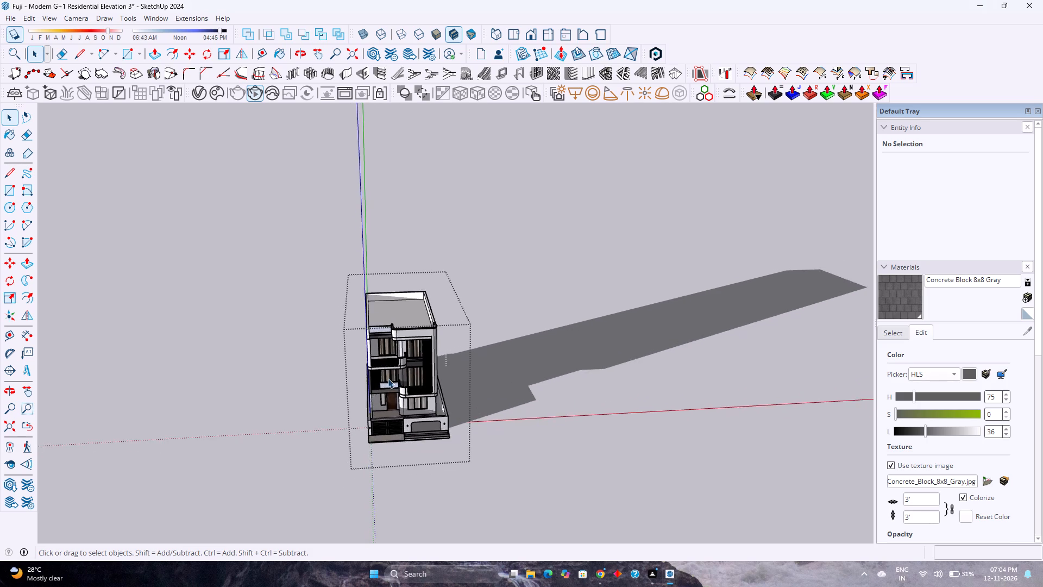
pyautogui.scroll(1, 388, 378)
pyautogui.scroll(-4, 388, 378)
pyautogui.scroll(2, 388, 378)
# Examine the whole house's front elevation in the standard front view.
pyautogui.click(532, 35)
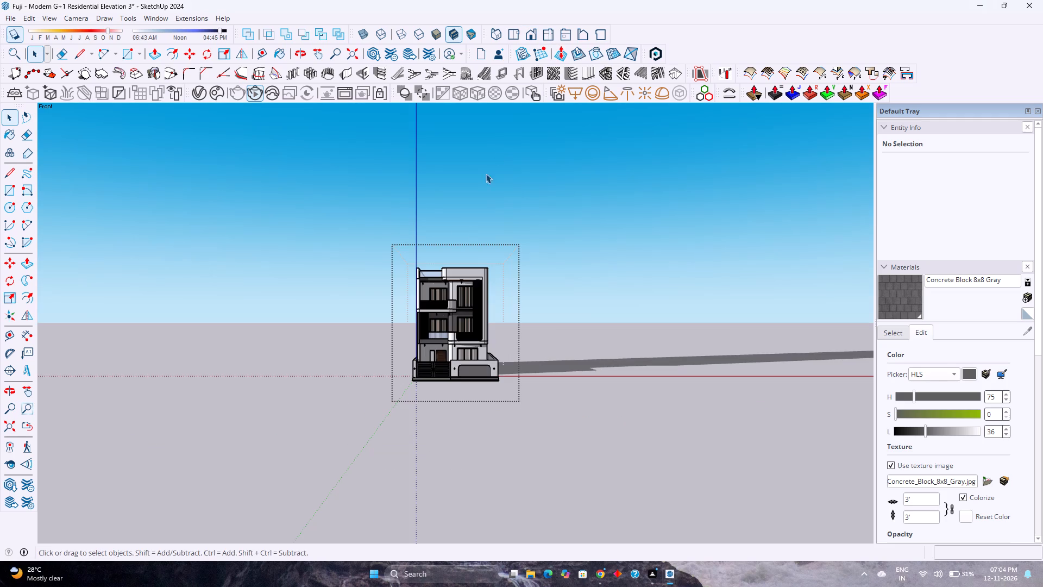
pyautogui.scroll(10, 470, 314)
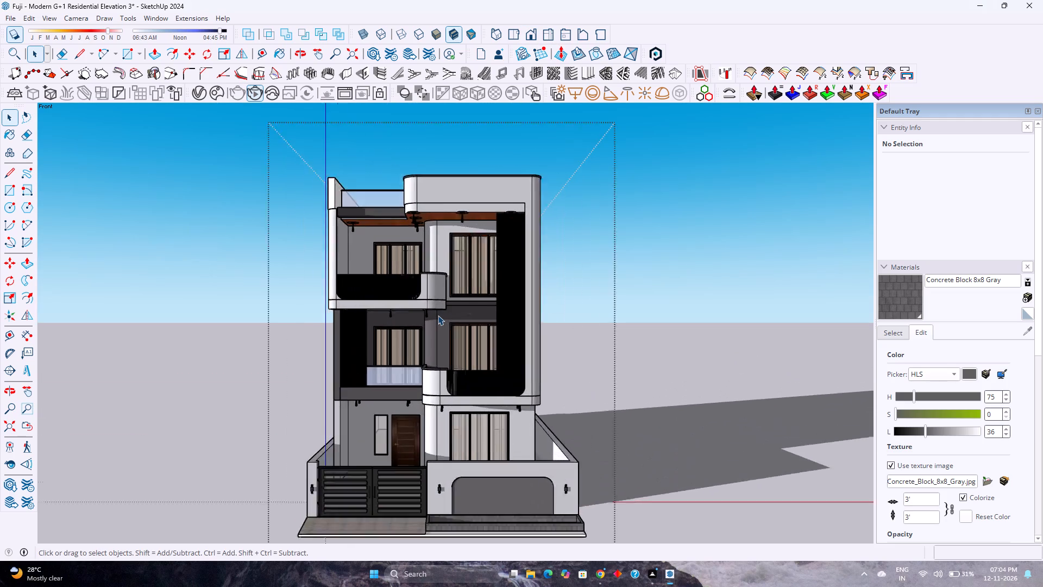
pyautogui.scroll(3, 438, 315)
pyautogui.scroll(-4, 438, 315)
pyautogui.scroll(1, 438, 315)
pyautogui.scroll(-3, 438, 315)
pyautogui.scroll(4, 438, 315)
pyautogui.scroll(-3, 438, 314)
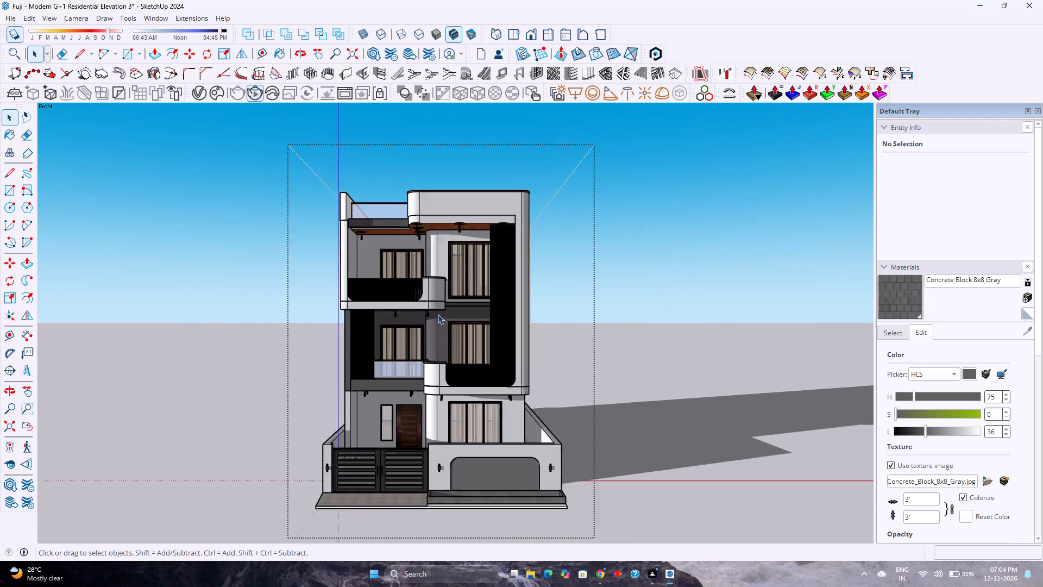
pyautogui.scroll(-1, 438, 314)
pyautogui.scroll(4, 438, 314)
pyautogui.scroll(-4, 438, 314)
pyautogui.scroll(3, 438, 314)
pyautogui.scroll(-3, 438, 309)
pyautogui.scroll(2, 438, 309)
pyautogui.scroll(-3, 438, 309)
pyautogui.scroll(2, 438, 309)
pyautogui.scroll(-3, 438, 309)
pyautogui.scroll(1, 438, 308)
pyautogui.scroll(-3, 438, 308)
pyautogui.scroll(2, 438, 308)
pyautogui.scroll(-2, 437, 308)
pyautogui.scroll(2, 437, 308)
pyautogui.scroll(-3, 437, 308)
pyautogui.scroll(2, 437, 308)
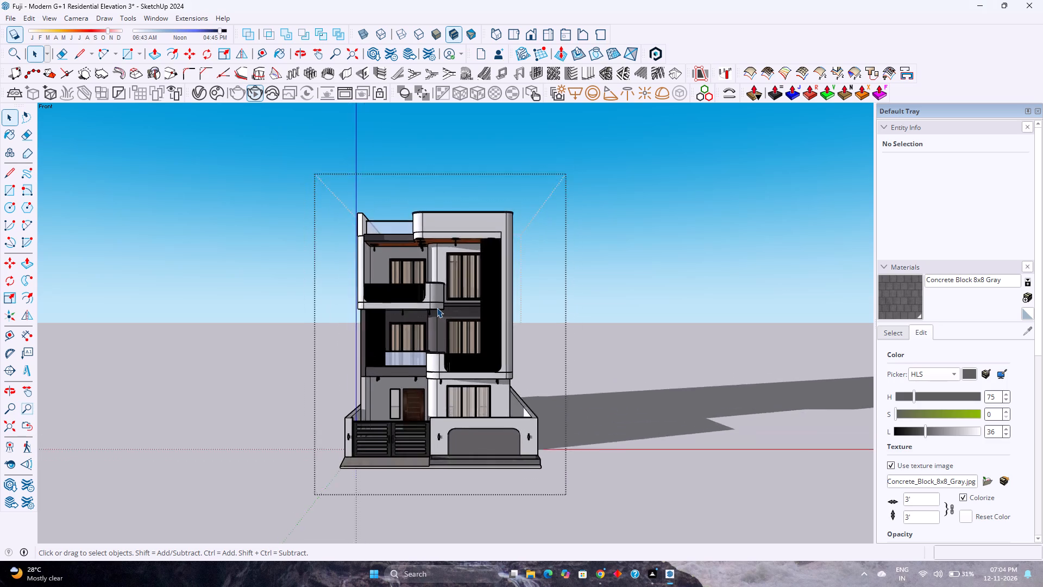
pyautogui.scroll(-2, 437, 308)
pyautogui.scroll(2, 437, 308)
pyautogui.scroll(-2, 437, 308)
pyautogui.scroll(3, 437, 308)
pyautogui.scroll(-4, 437, 308)
pyautogui.scroll(3, 437, 308)
pyautogui.scroll(-2, 437, 307)
pyautogui.scroll(2, 437, 307)
pyautogui.scroll(-1, 437, 307)
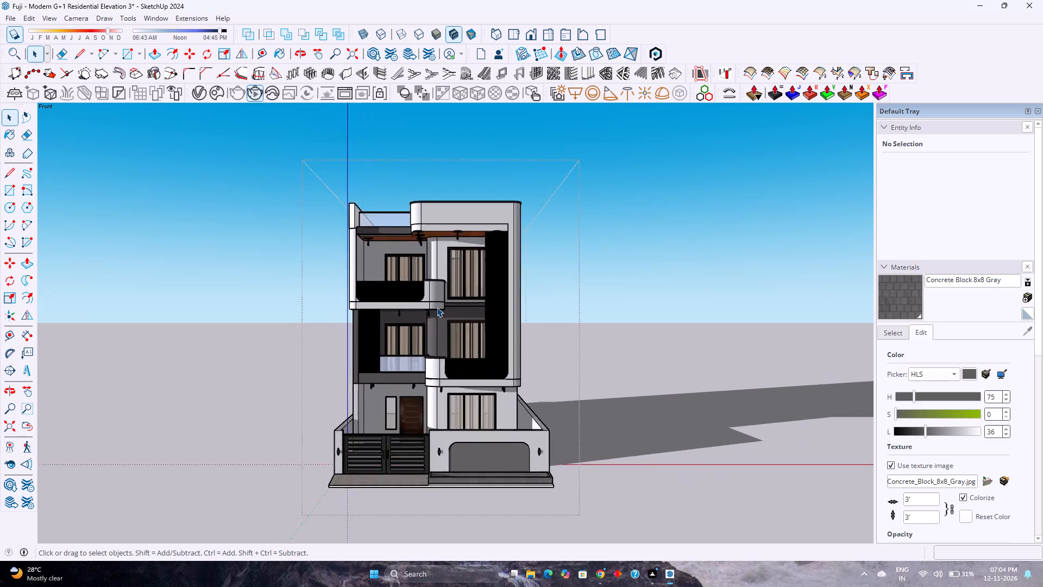
pyautogui.scroll(-2, 437, 307)
pyautogui.scroll(3, 437, 307)
pyautogui.scroll(-3, 409, 403)
pyautogui.scroll(3, 409, 403)
pyautogui.scroll(-3, 409, 399)
pyautogui.scroll(3, 409, 399)
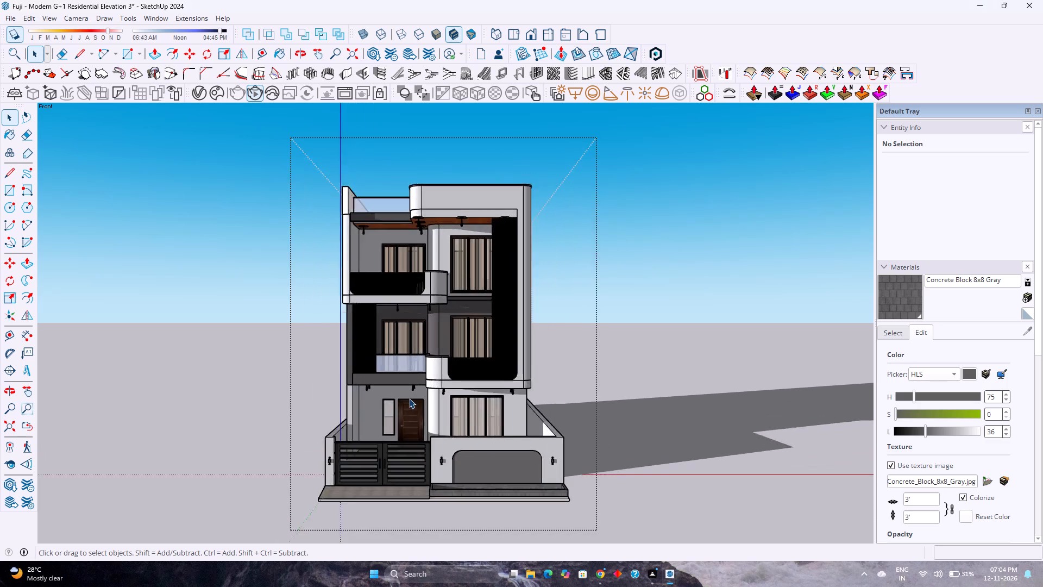
pyautogui.scroll(-3, 409, 398)
pyautogui.scroll(3, 409, 398)
pyautogui.scroll(-1, 409, 397)
pyautogui.scroll(1, 409, 397)
pyautogui.scroll(-2, 409, 397)
pyautogui.scroll(3, 409, 397)
pyautogui.scroll(-2, 409, 397)
pyautogui.scroll(2, 409, 397)
pyautogui.scroll(-3, 409, 397)
pyautogui.scroll(2, 409, 397)
pyautogui.scroll(-1, 409, 397)
pyautogui.scroll(1, 409, 397)
pyautogui.scroll(-1, 409, 397)
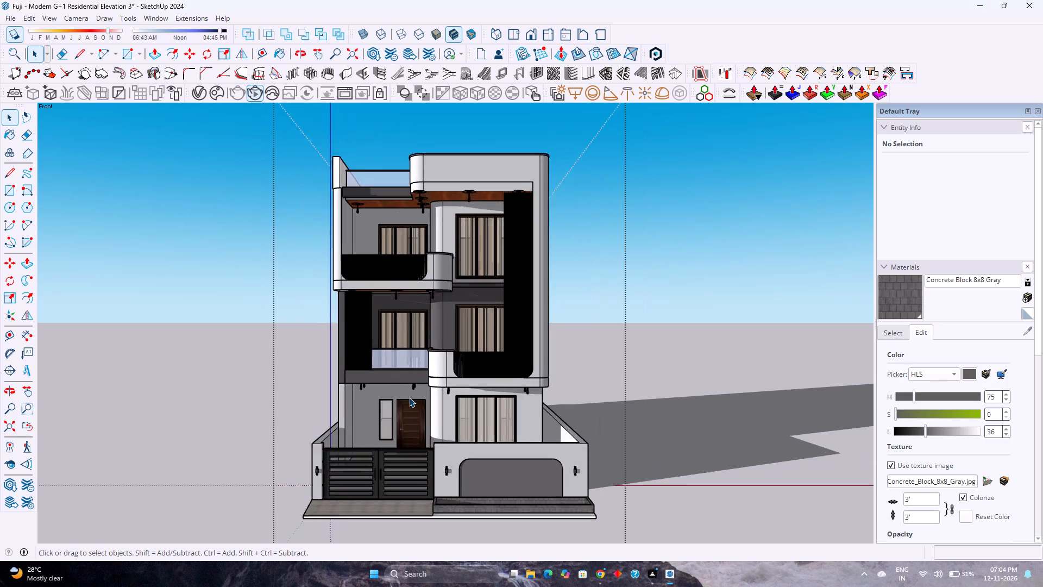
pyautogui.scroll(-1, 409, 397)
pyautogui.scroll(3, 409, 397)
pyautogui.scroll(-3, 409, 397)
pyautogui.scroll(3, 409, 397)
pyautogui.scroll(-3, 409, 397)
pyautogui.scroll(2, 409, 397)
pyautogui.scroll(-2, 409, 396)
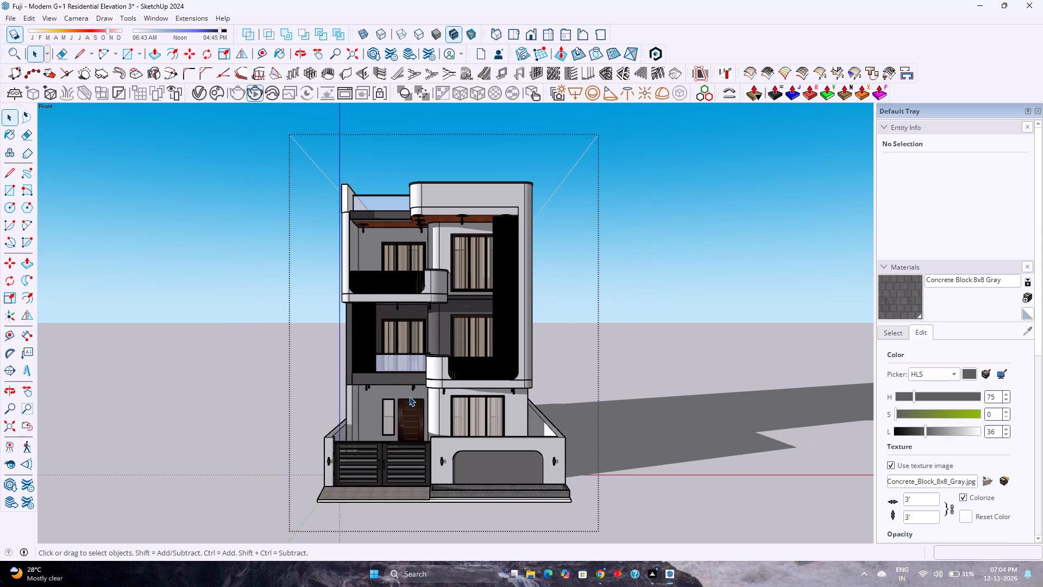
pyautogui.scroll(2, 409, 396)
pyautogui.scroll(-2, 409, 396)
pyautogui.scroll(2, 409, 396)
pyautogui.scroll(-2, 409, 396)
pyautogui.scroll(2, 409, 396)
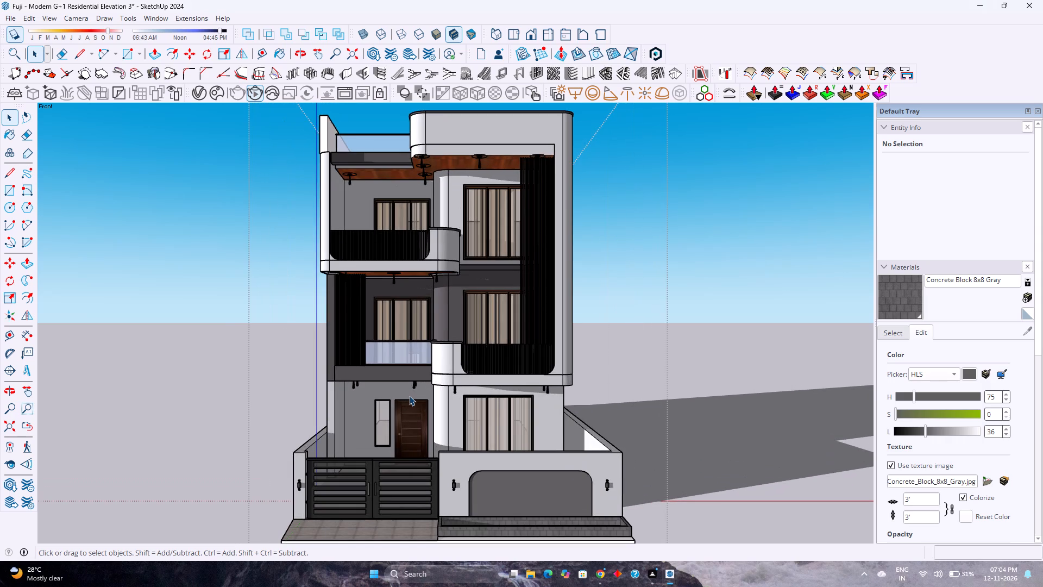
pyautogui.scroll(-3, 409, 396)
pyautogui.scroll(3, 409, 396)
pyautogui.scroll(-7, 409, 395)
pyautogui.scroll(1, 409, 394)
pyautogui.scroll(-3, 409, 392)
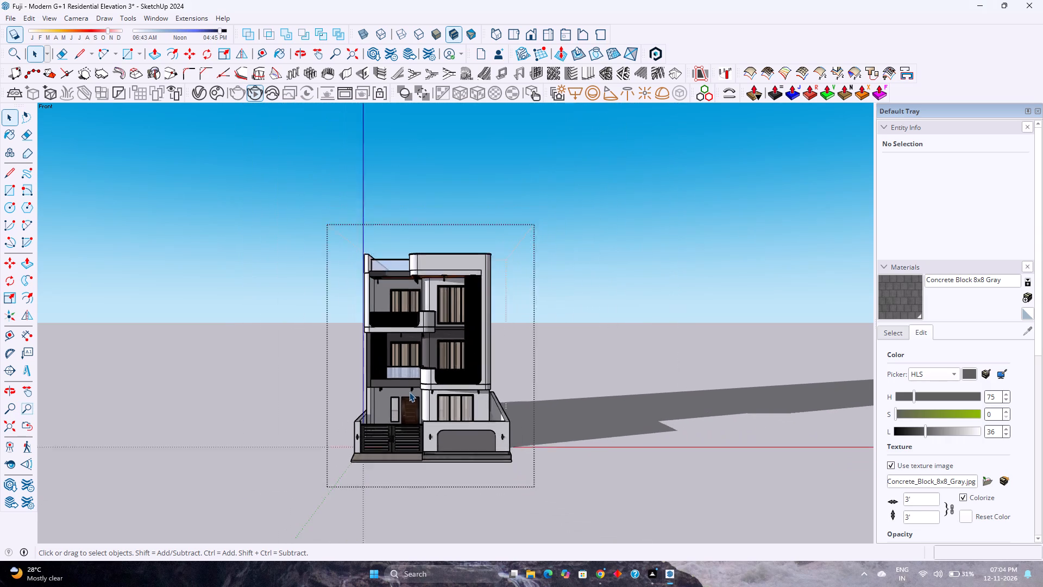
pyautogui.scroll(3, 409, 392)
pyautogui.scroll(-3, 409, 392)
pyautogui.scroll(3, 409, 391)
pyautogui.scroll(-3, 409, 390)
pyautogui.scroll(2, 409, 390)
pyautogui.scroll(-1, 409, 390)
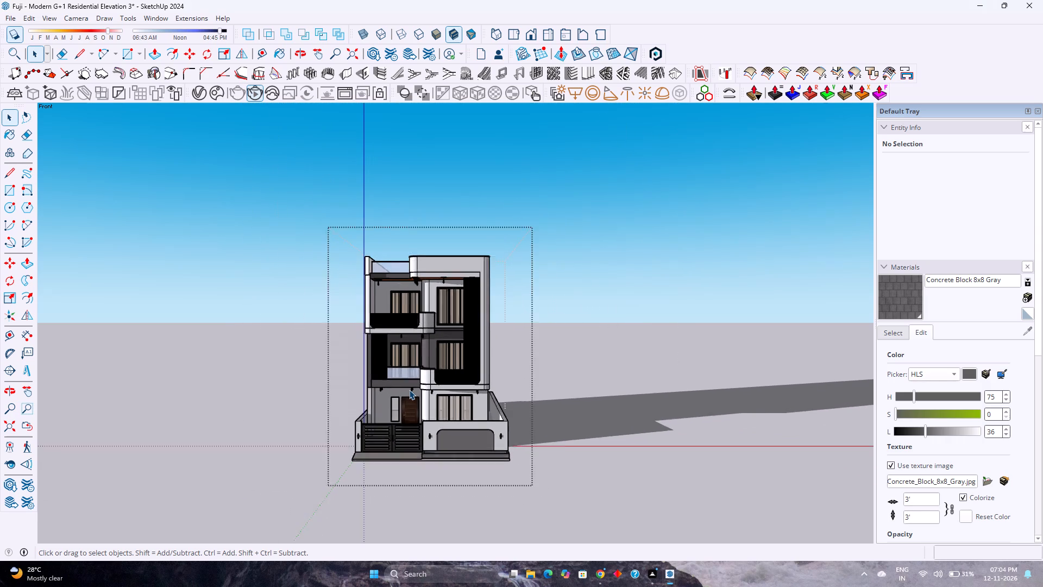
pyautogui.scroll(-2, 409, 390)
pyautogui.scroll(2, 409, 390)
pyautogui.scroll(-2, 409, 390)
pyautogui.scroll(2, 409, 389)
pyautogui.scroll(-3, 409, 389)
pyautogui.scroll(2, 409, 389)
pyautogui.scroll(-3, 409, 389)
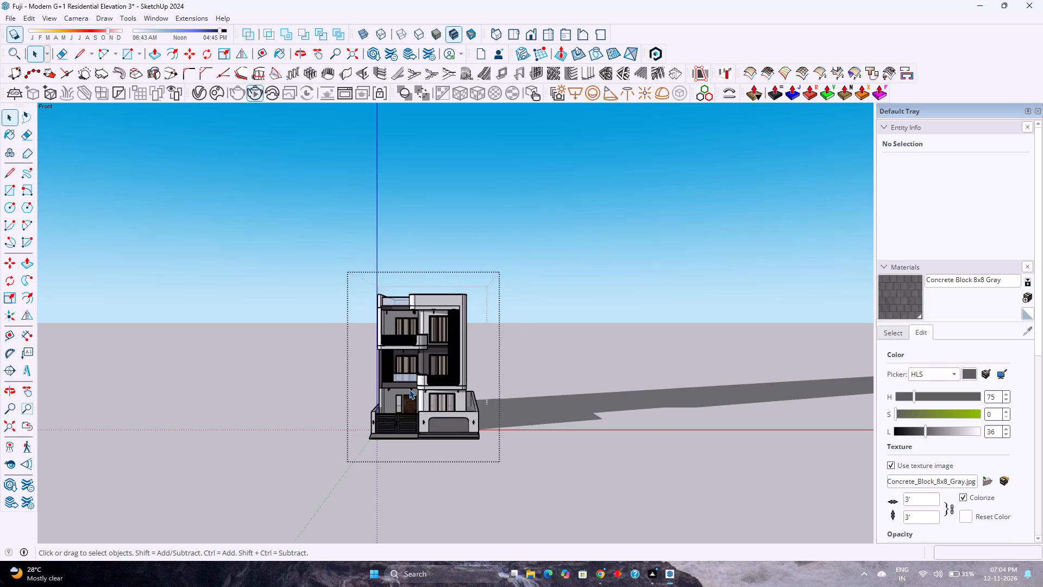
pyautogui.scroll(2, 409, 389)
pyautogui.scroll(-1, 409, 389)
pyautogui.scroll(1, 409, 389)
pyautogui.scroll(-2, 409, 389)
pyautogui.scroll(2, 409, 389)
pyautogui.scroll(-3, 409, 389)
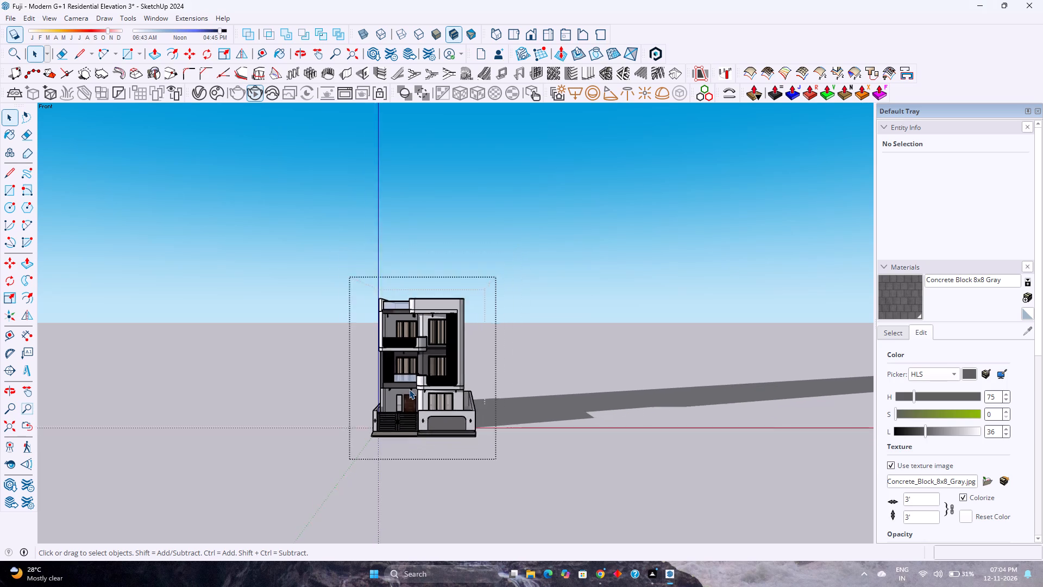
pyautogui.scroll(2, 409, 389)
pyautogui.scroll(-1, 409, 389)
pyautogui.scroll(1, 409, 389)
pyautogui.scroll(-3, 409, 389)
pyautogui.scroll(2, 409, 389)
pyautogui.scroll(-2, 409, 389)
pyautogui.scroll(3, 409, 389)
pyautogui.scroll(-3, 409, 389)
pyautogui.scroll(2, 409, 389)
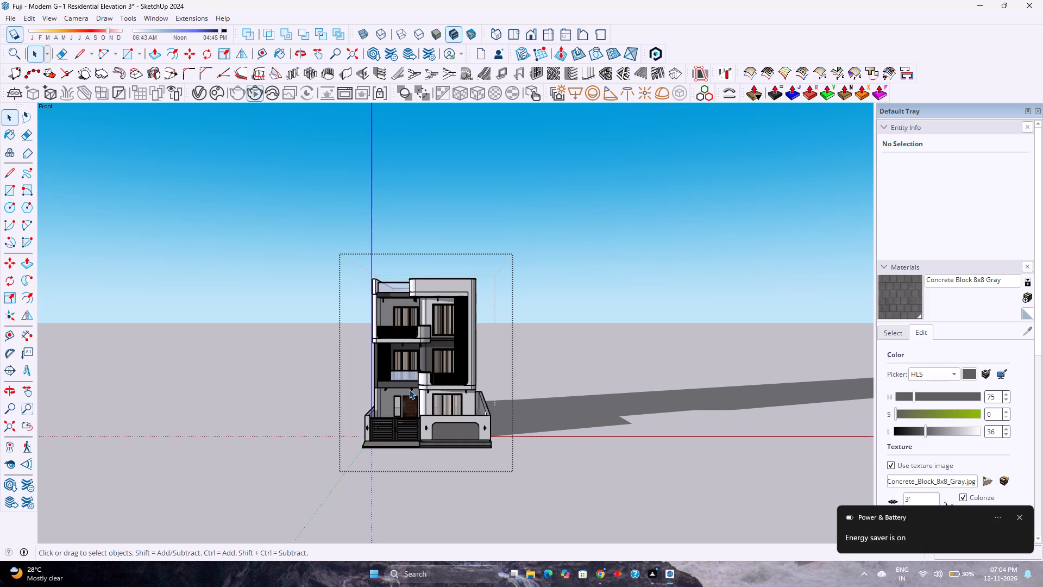
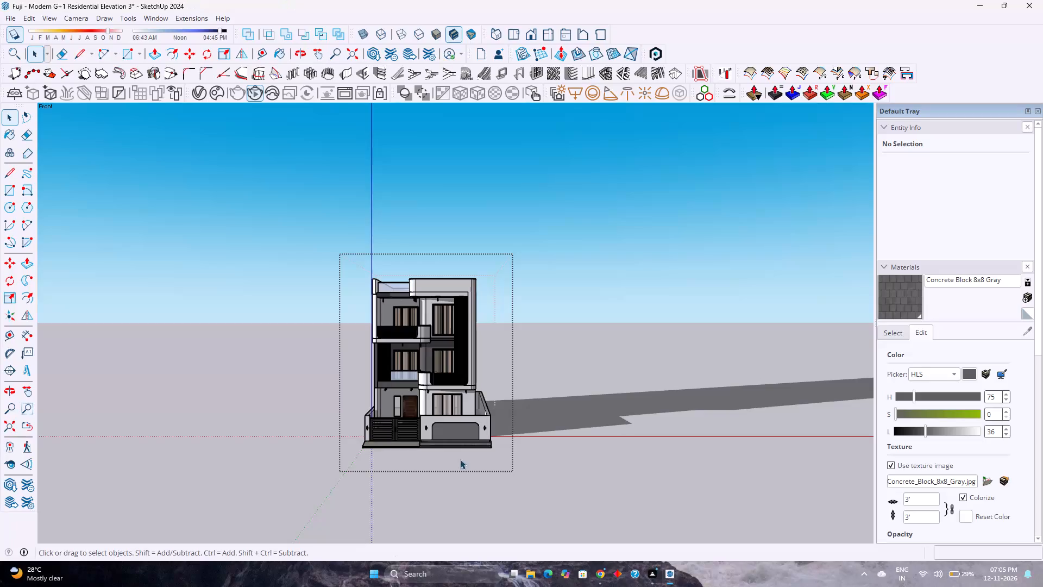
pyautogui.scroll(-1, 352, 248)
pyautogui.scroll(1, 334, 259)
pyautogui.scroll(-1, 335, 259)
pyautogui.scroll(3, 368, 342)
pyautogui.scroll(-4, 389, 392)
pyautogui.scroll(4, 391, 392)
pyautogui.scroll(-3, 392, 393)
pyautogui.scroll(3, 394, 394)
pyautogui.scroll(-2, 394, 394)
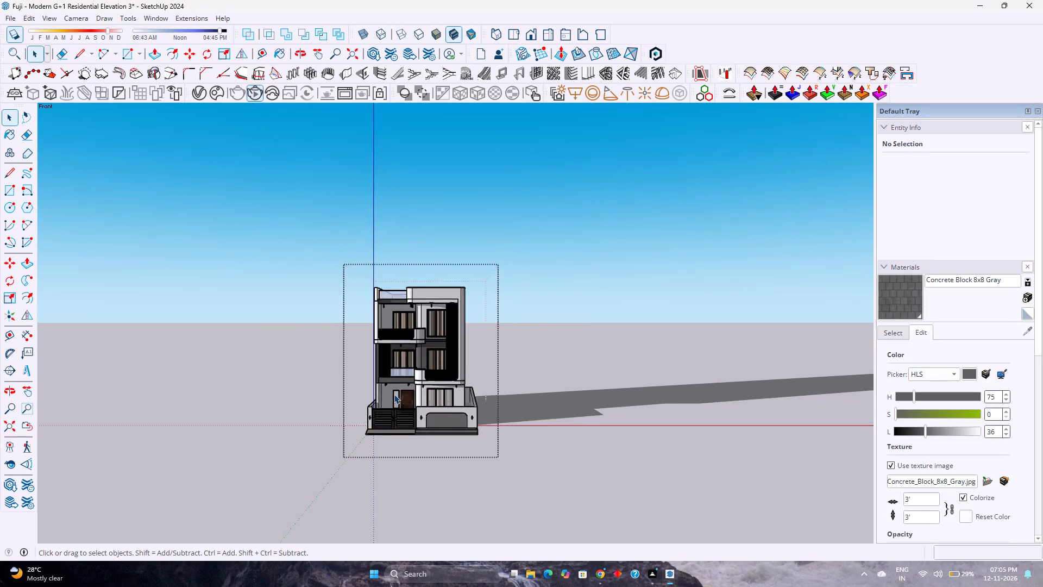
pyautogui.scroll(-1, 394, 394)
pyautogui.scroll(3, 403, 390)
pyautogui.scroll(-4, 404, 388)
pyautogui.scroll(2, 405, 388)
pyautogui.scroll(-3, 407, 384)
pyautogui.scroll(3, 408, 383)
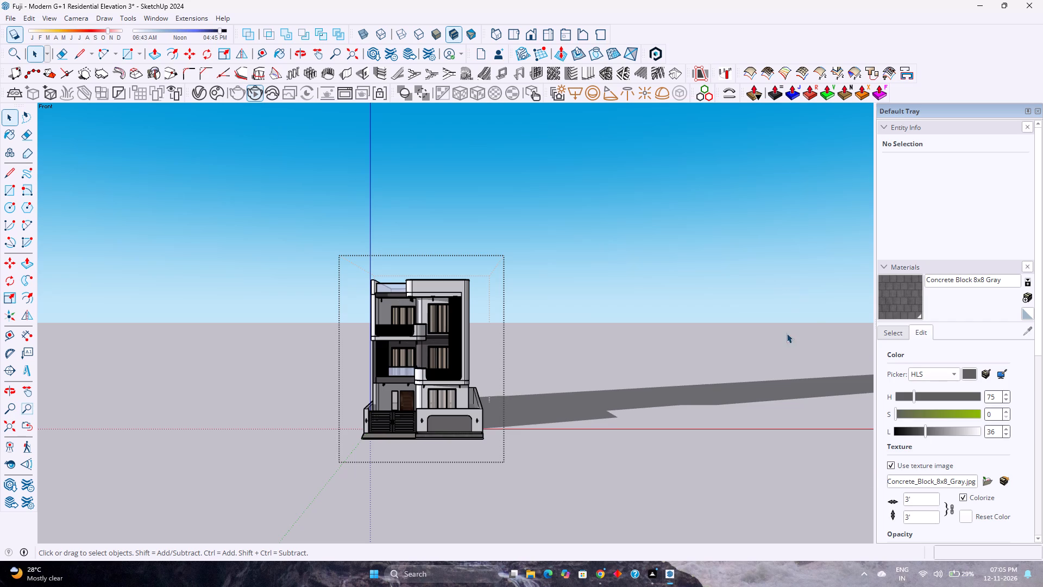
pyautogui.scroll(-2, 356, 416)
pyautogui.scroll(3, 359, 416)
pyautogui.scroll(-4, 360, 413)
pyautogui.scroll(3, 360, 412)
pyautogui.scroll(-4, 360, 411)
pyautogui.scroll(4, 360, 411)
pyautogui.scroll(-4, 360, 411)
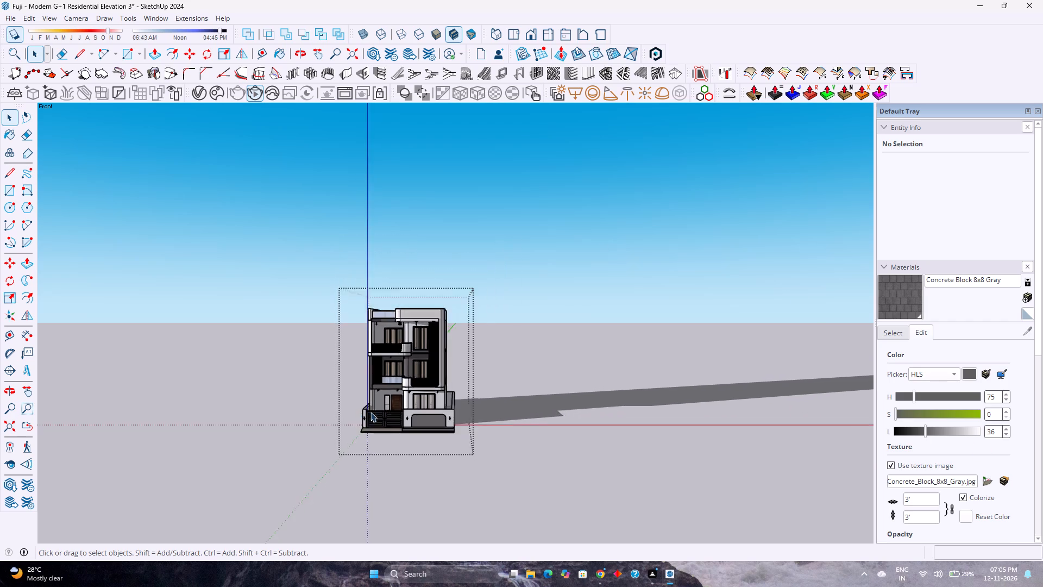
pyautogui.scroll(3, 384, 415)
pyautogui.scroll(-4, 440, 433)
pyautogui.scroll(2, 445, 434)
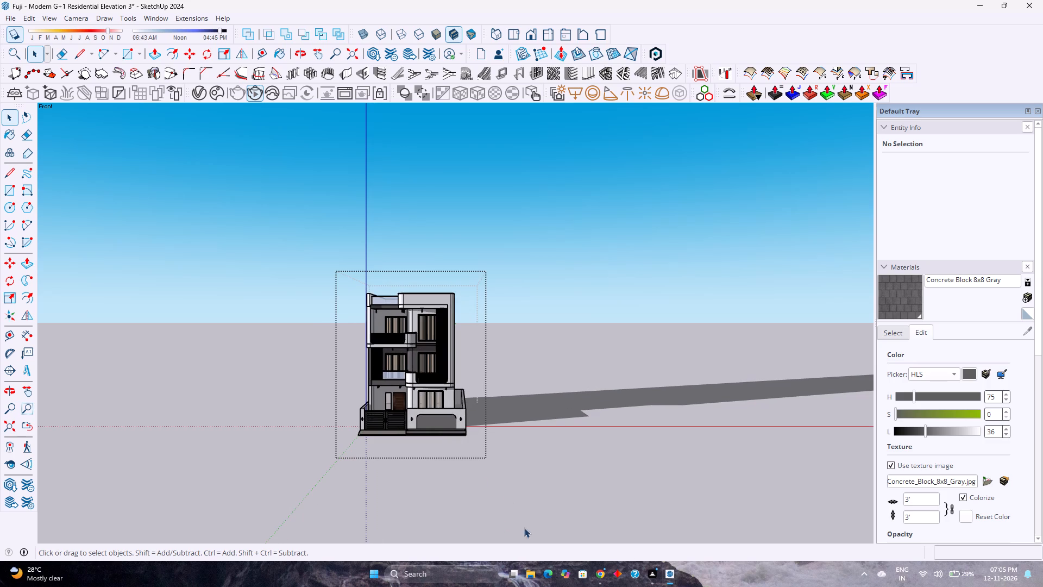
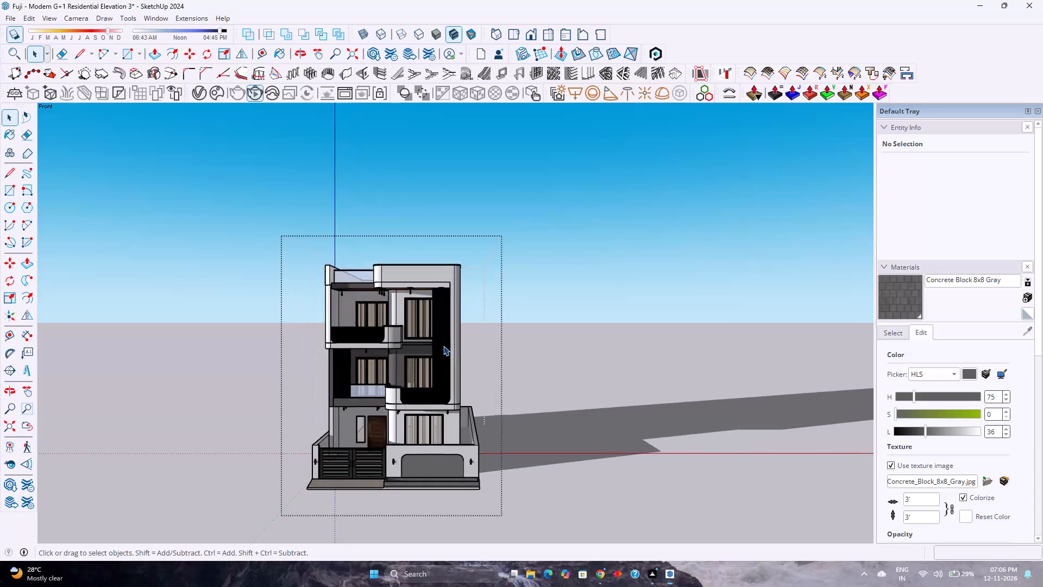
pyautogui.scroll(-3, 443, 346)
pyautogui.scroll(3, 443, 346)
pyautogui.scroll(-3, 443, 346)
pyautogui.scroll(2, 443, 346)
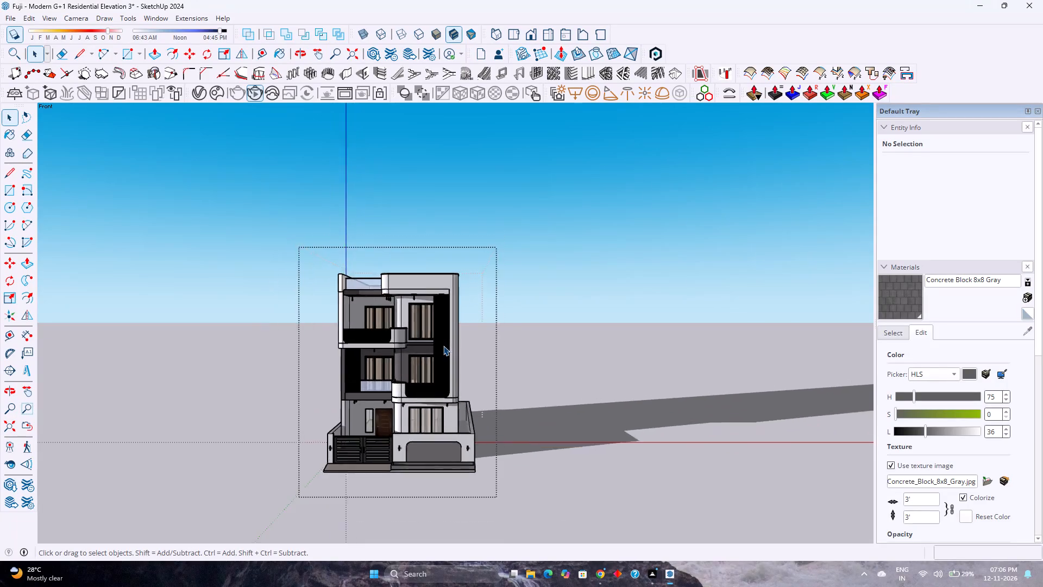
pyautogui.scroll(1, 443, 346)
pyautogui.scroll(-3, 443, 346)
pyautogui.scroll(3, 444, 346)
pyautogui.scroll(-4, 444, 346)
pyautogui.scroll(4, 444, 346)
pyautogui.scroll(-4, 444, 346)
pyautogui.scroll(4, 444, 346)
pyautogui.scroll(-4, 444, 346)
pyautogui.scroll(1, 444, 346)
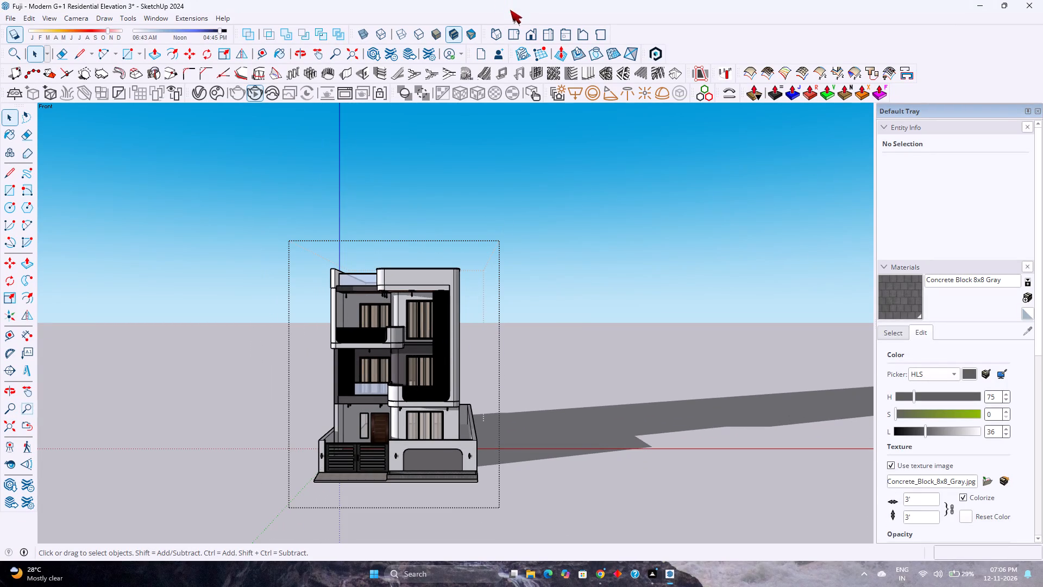
# Fit the whole house in the standard front view and examine its overall front elevation.
pyautogui.click(527, 35)
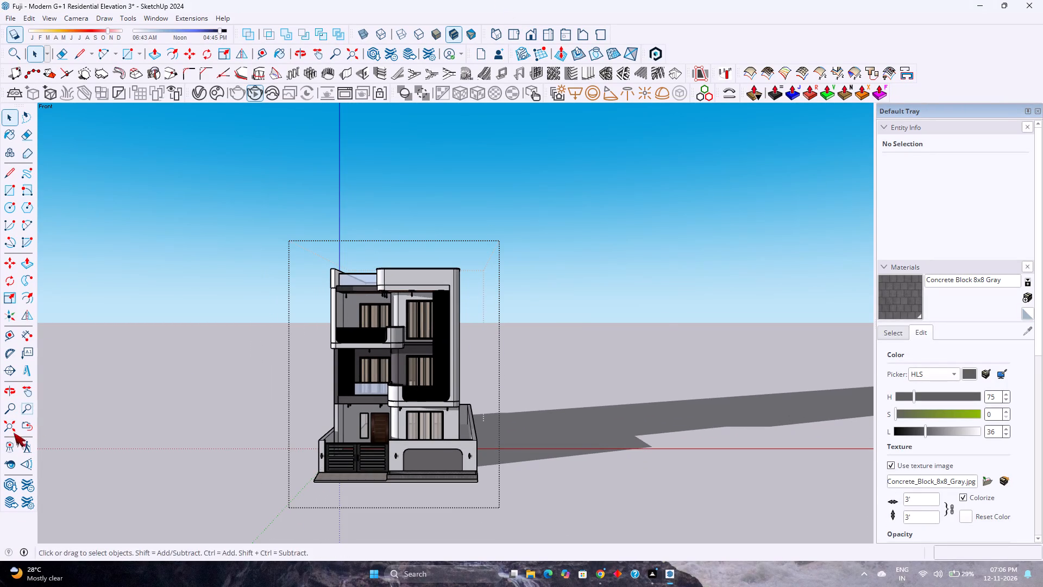
pyautogui.click(15, 426)
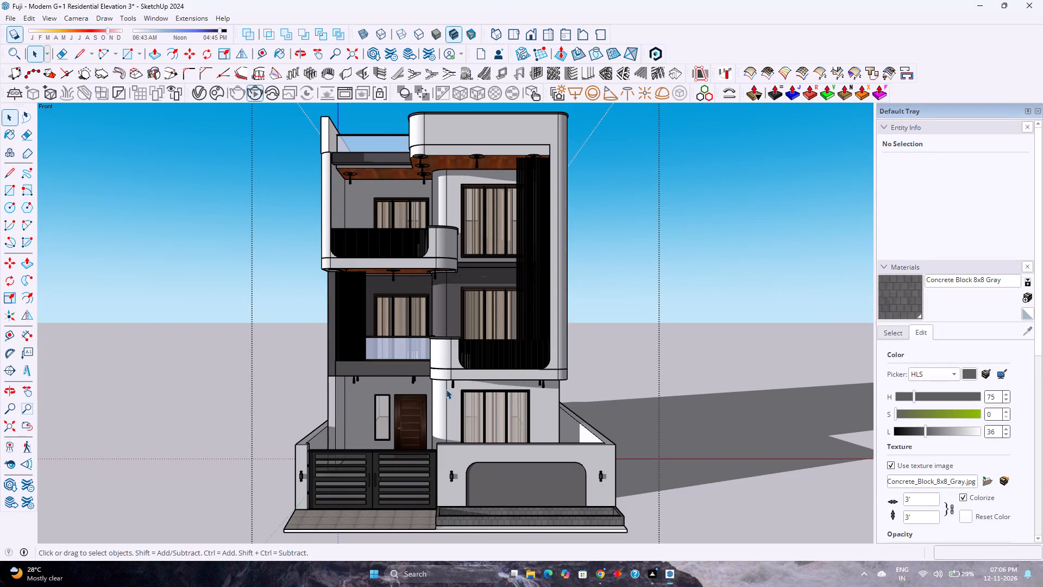
pyautogui.scroll(-2, 446, 389)
pyautogui.scroll(1, 446, 389)
pyautogui.scroll(-1, 446, 389)
pyautogui.scroll(1, 446, 389)
pyautogui.scroll(-2, 446, 389)
pyautogui.scroll(2, 446, 389)
pyautogui.scroll(-2, 446, 389)
pyautogui.scroll(2, 446, 388)
pyautogui.scroll(-2, 446, 388)
pyautogui.scroll(2, 446, 388)
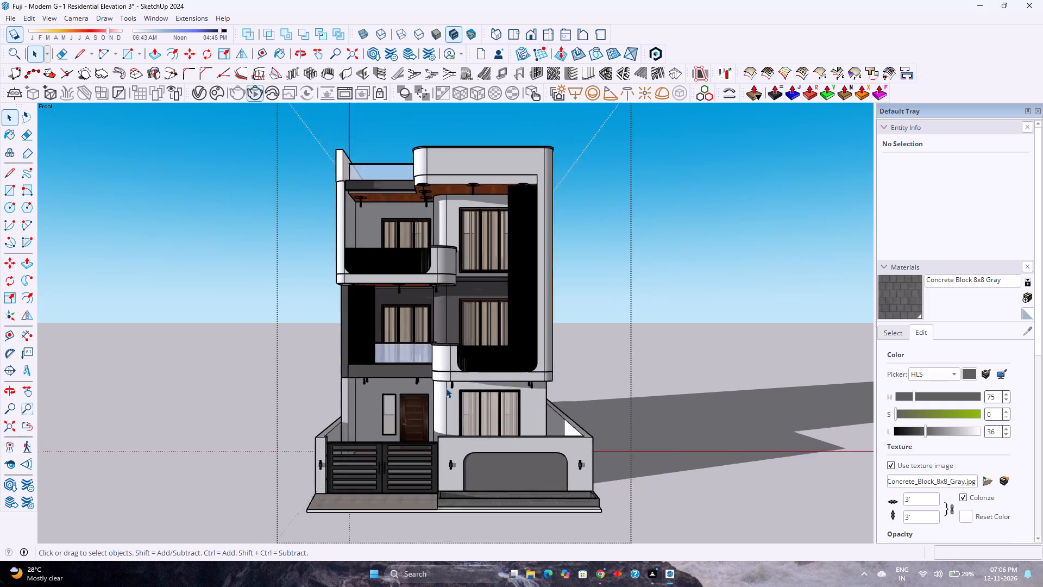
pyautogui.scroll(-2, 446, 388)
pyautogui.scroll(2, 446, 388)
pyautogui.scroll(-3, 446, 388)
pyautogui.scroll(3, 446, 388)
pyautogui.scroll(-2, 446, 388)
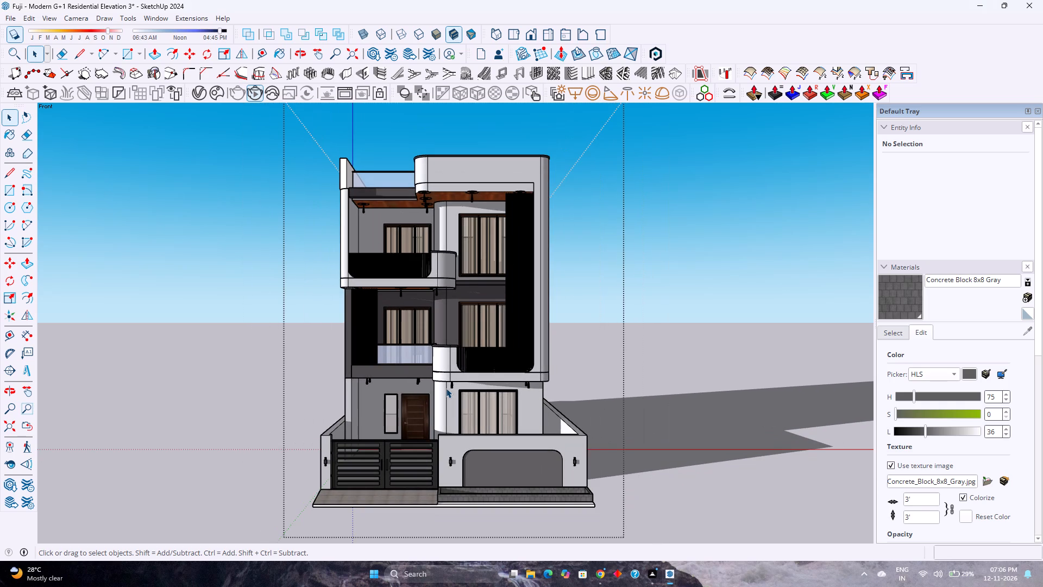
pyautogui.scroll(-2, 417, 396)
pyautogui.scroll(2, 417, 396)
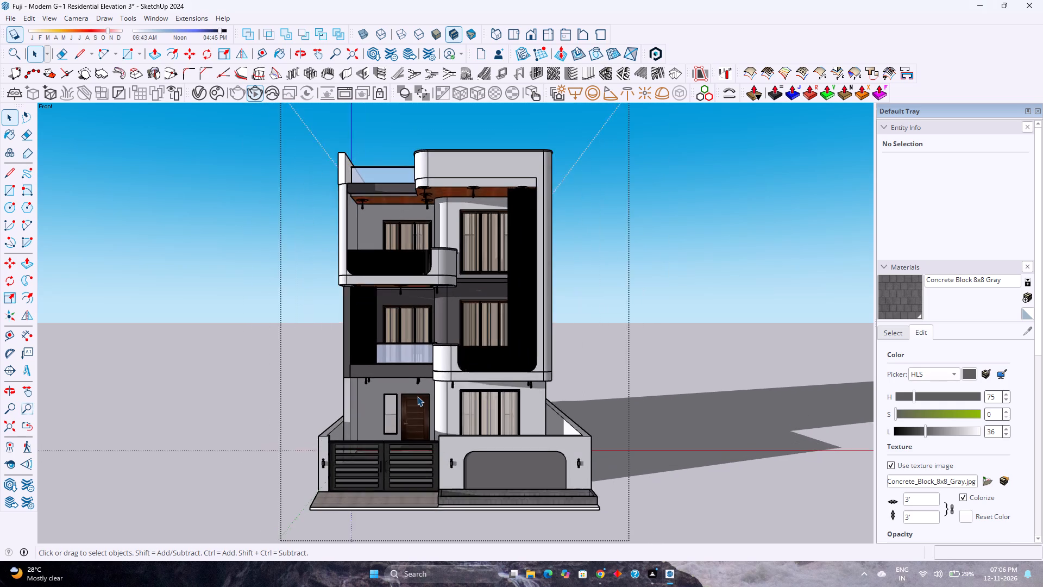
pyautogui.scroll(-1, 417, 396)
pyautogui.scroll(1, 417, 396)
pyautogui.scroll(-2, 417, 396)
pyautogui.scroll(2, 417, 396)
pyautogui.scroll(-2, 417, 396)
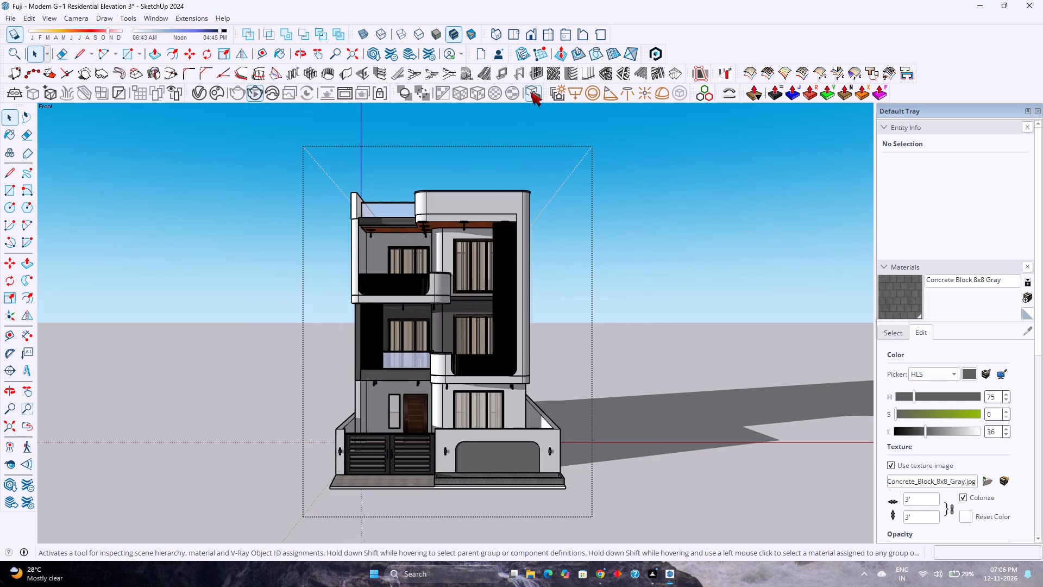
# Refit the house in the front view and examine the facade's balconies, railings, windows and entrance gate more closely.
pyautogui.click(536, 35)
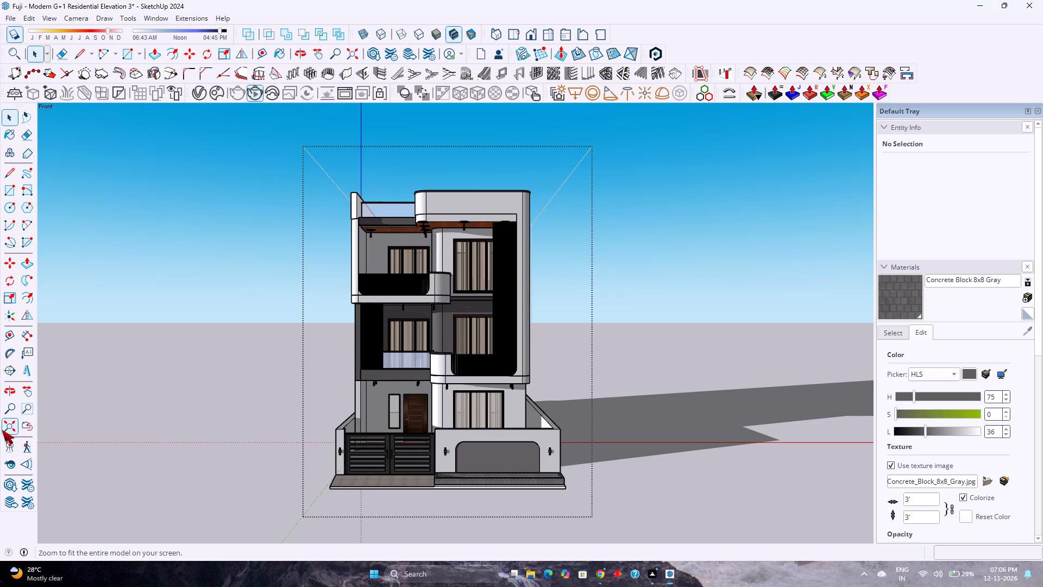
pyautogui.click(7, 429)
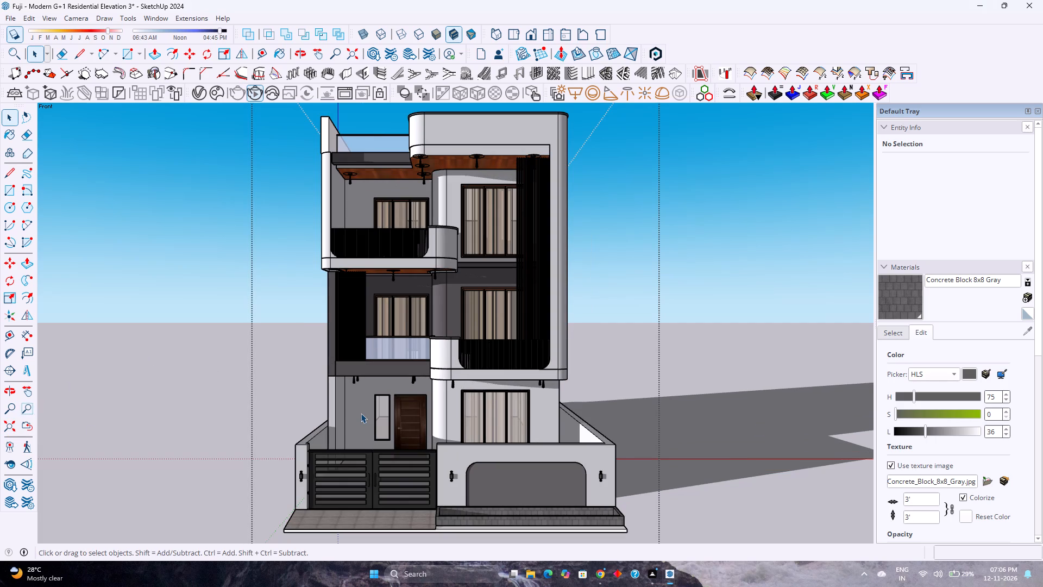
pyautogui.scroll(1, 417, 403)
pyautogui.scroll(-2, 417, 403)
pyautogui.scroll(1, 417, 403)
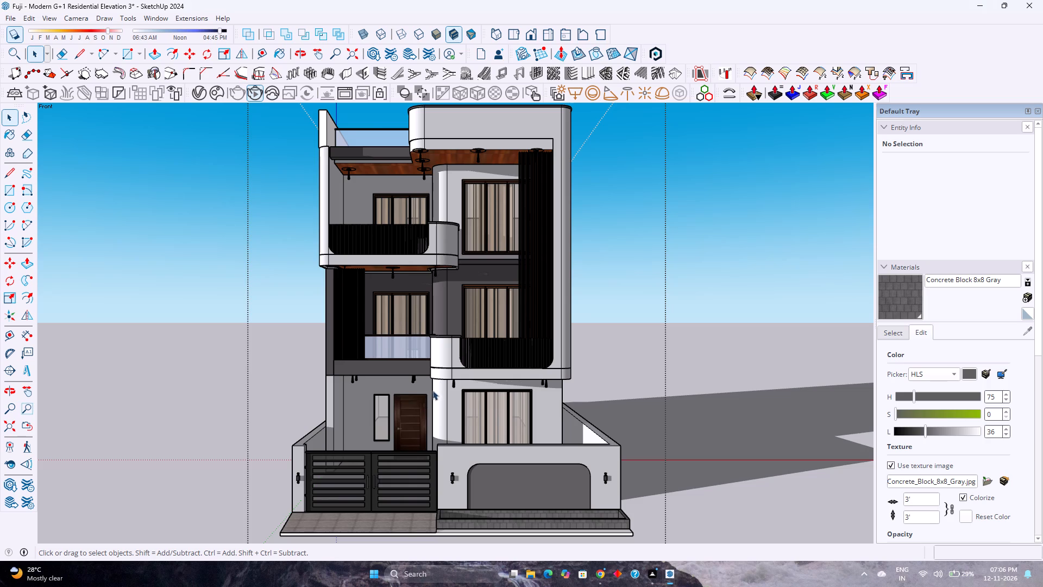
pyautogui.scroll(-1, 460, 360)
pyautogui.scroll(2, 460, 360)
pyautogui.scroll(-2, 460, 360)
pyautogui.scroll(1, 460, 360)
pyautogui.scroll(-3, 460, 360)
pyautogui.scroll(3, 460, 360)
pyautogui.scroll(-3, 460, 360)
pyautogui.scroll(3, 460, 360)
pyautogui.scroll(-3, 460, 360)
pyautogui.scroll(3, 460, 360)
pyautogui.scroll(-4, 460, 360)
pyautogui.scroll(5, 460, 360)
pyautogui.scroll(-5, 459, 360)
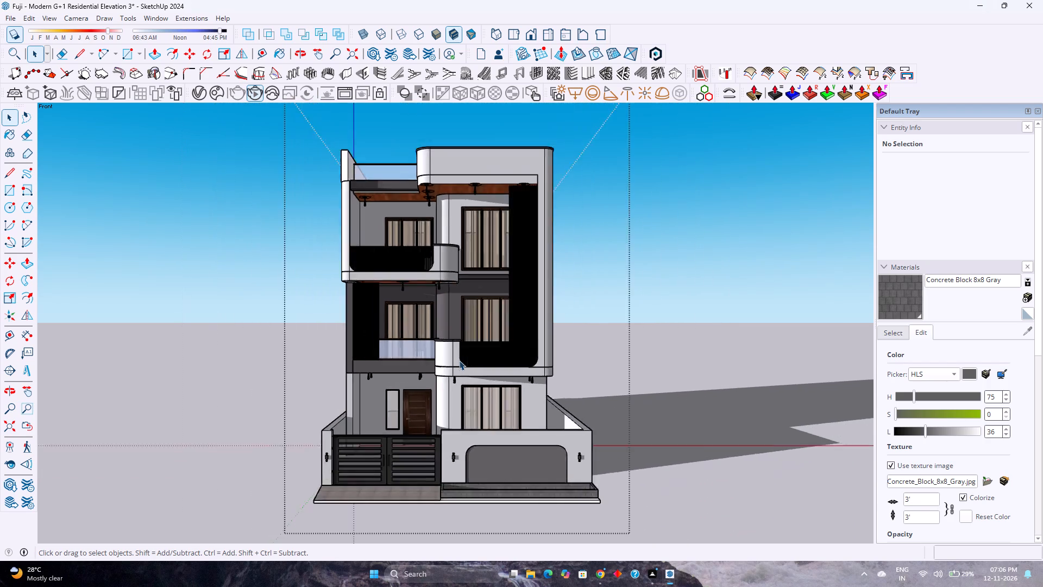
pyautogui.scroll(4, 459, 360)
pyautogui.scroll(-4, 459, 360)
pyautogui.scroll(4, 459, 360)
pyautogui.scroll(-4, 459, 360)
pyautogui.scroll(3, 459, 360)
pyautogui.scroll(-3, 459, 360)
pyautogui.scroll(4, 459, 360)
pyautogui.scroll(-3, 459, 360)
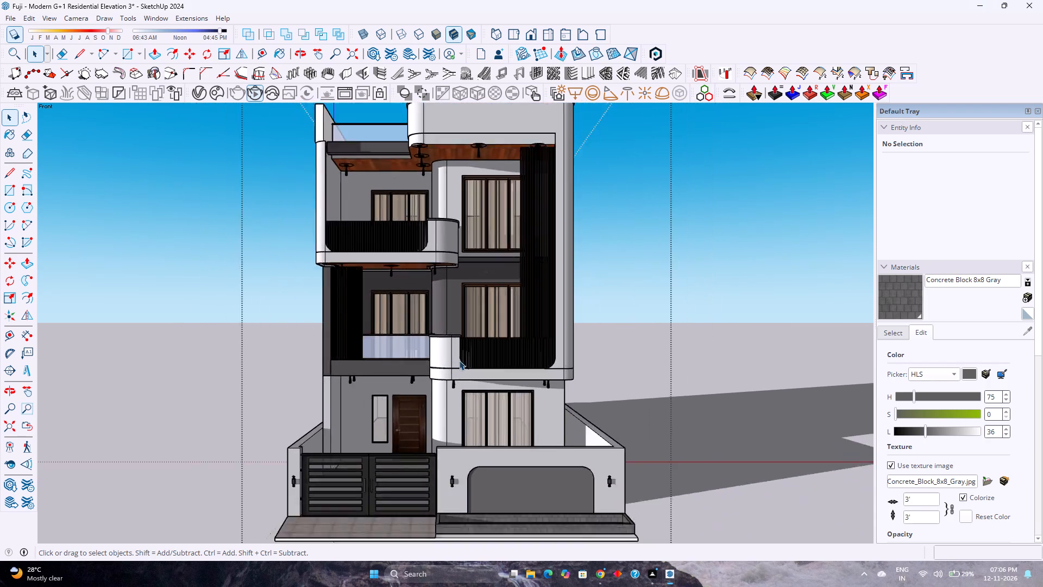
pyautogui.scroll(-2, 459, 360)
pyautogui.scroll(4, 459, 360)
pyautogui.scroll(-4, 459, 360)
pyautogui.scroll(4, 459, 360)
pyautogui.scroll(-4, 459, 360)
pyautogui.scroll(4, 459, 360)
pyautogui.scroll(-4, 458, 360)
pyautogui.scroll(3, 458, 360)
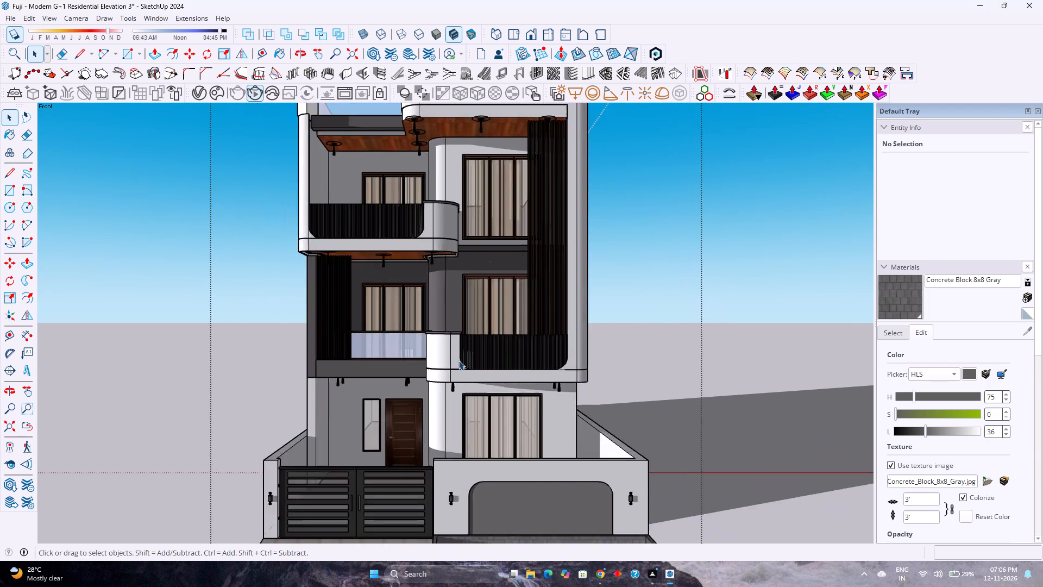
pyautogui.scroll(-2, 458, 360)
pyautogui.scroll(3, 458, 360)
pyautogui.scroll(-5, 458, 360)
pyautogui.scroll(5, 458, 360)
pyautogui.scroll(-4, 458, 361)
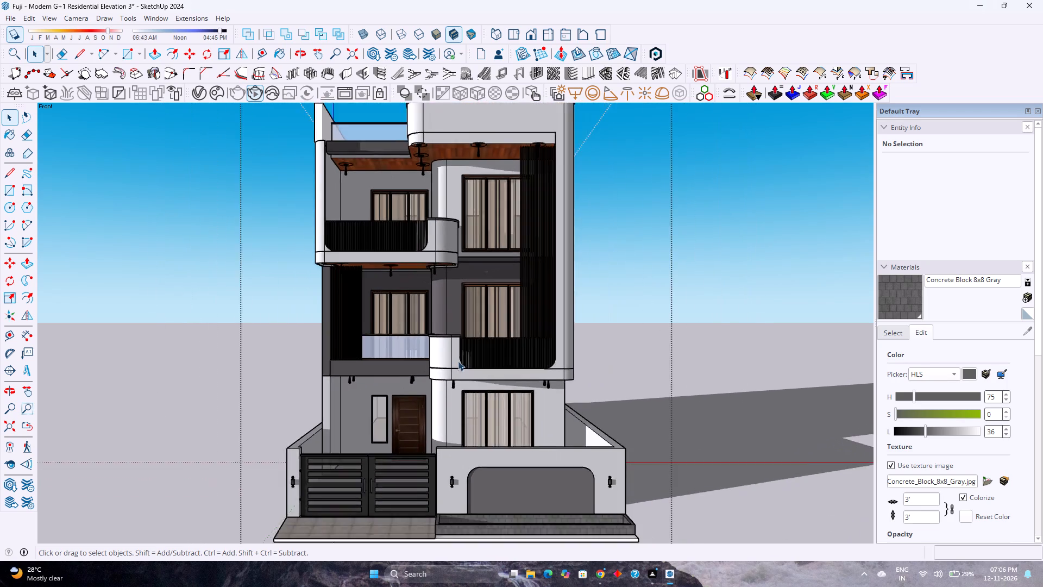
pyautogui.scroll(3, 458, 361)
pyautogui.scroll(-2, 458, 361)
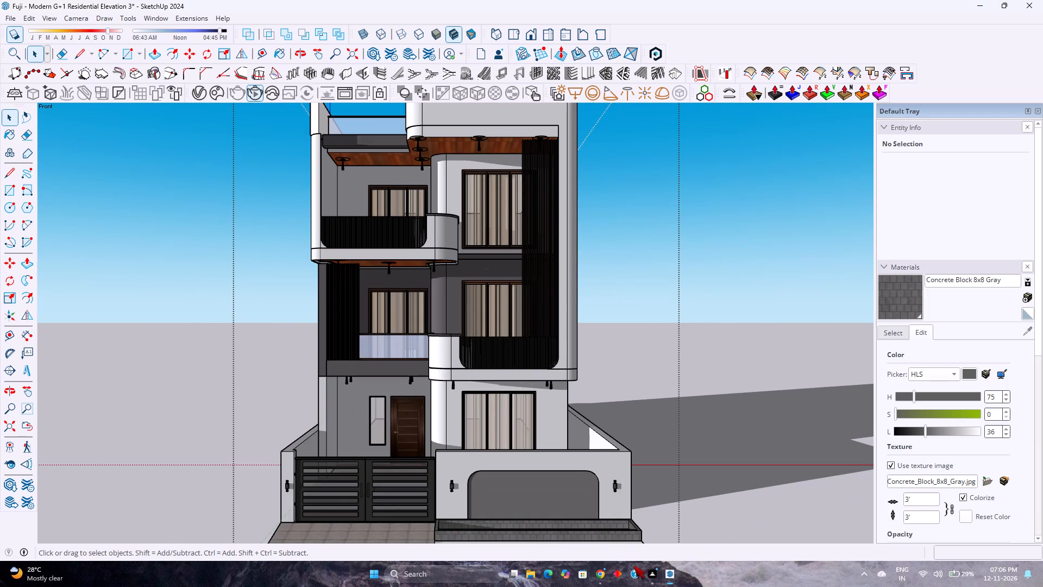
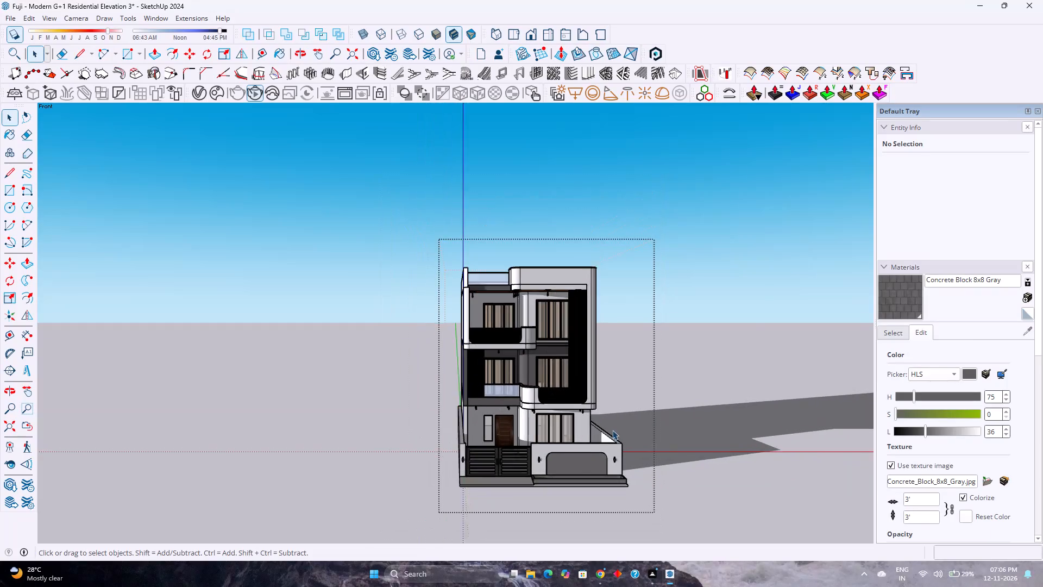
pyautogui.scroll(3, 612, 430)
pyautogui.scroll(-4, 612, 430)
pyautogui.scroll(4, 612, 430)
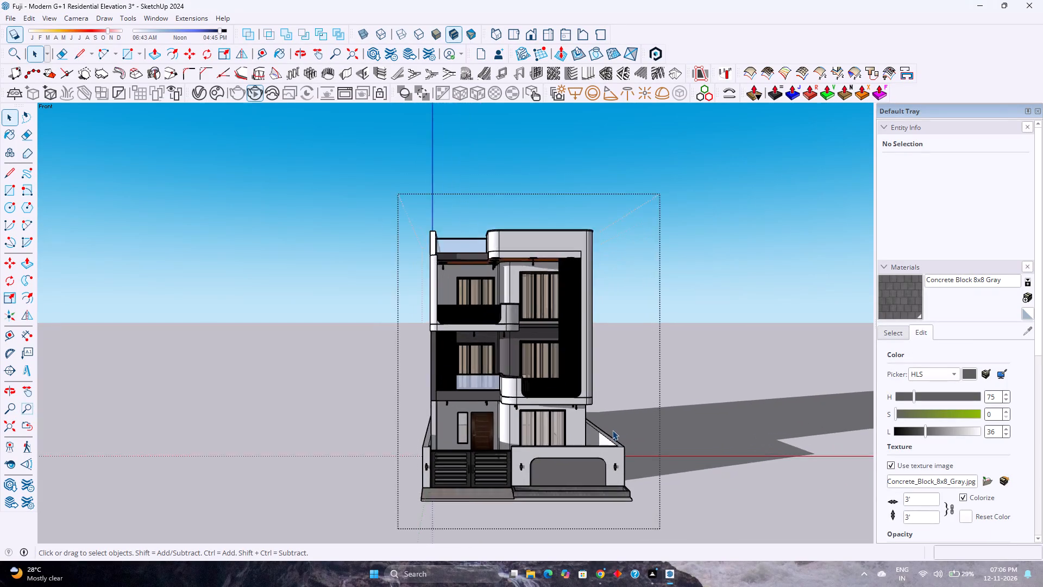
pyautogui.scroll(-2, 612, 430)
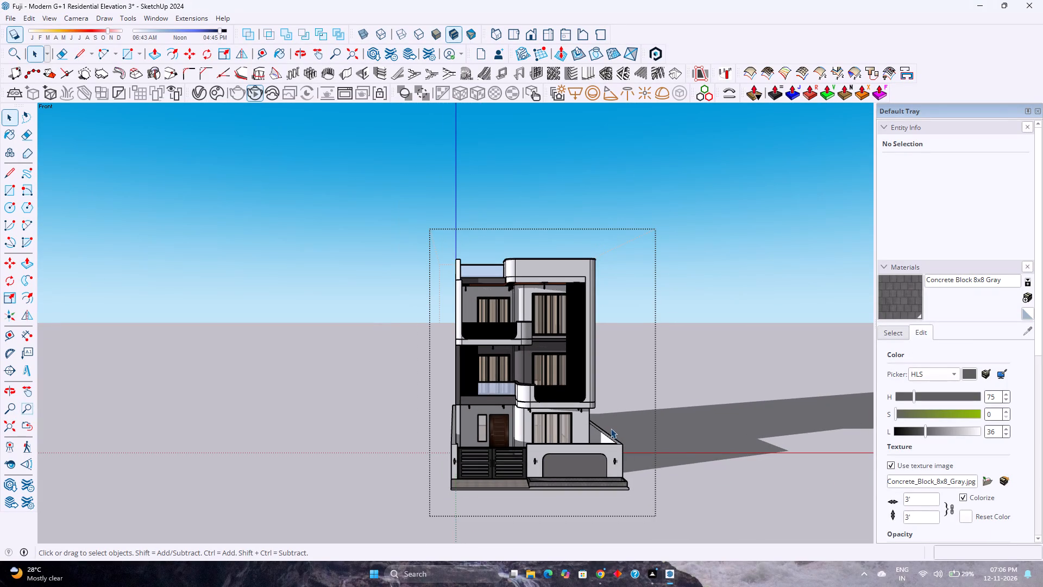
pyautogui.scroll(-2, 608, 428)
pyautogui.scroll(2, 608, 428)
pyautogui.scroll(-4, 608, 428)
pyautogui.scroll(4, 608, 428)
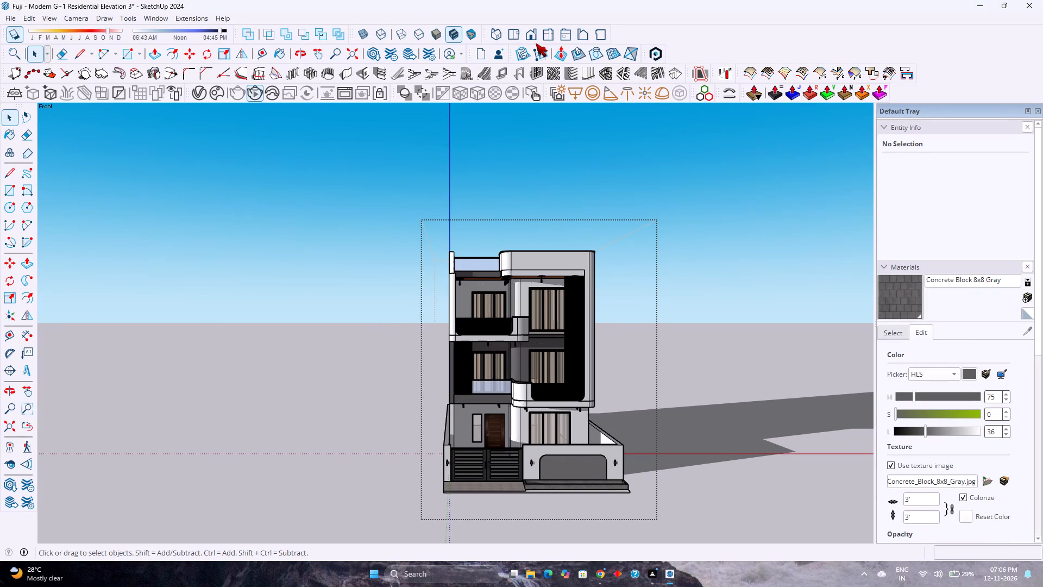
# Set the standard front view, fit the whole house, and examine the facade's first-floor balcony, entrance and window areas.
pyautogui.click(530, 39)
pyautogui.scroll(4, 557, 412)
pyautogui.scroll(-3, 557, 412)
pyautogui.scroll(3, 557, 412)
pyautogui.scroll(-3, 557, 412)
pyautogui.scroll(3, 557, 412)
pyautogui.scroll(-4, 557, 412)
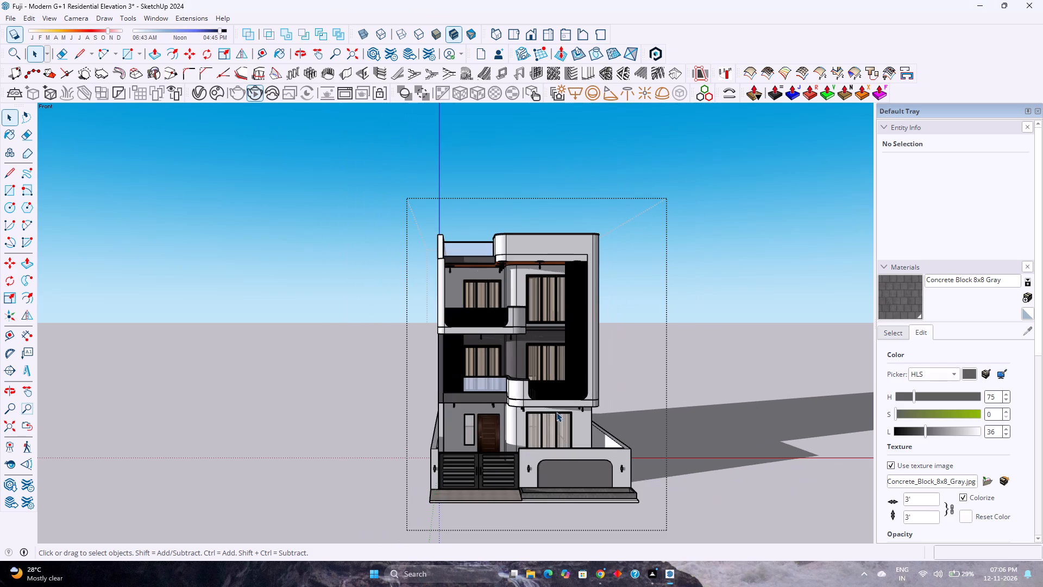
pyautogui.click(15, 423)
pyautogui.scroll(-3, 350, 380)
pyautogui.scroll(2, 350, 380)
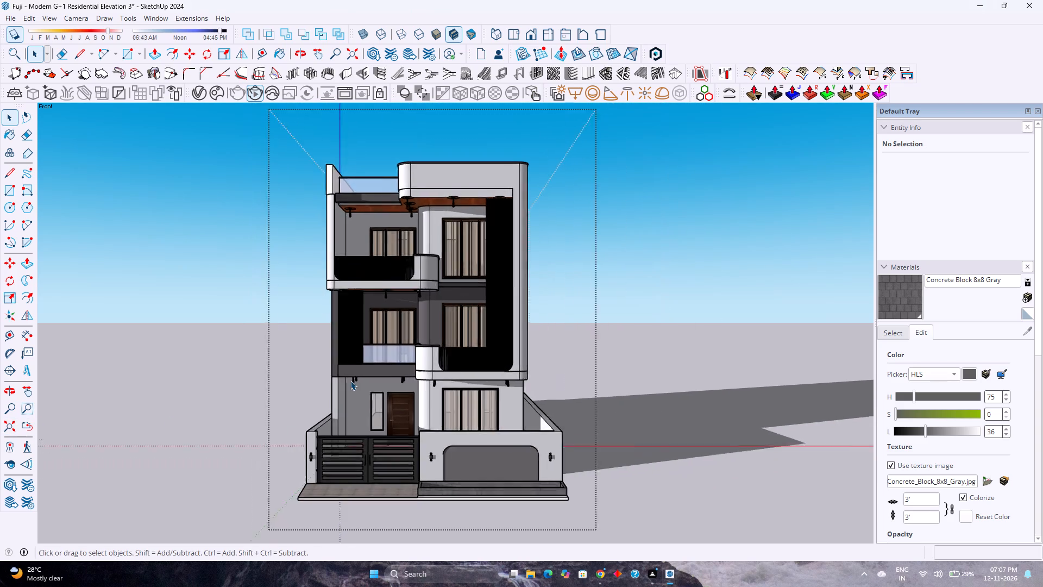
pyautogui.scroll(1, 350, 380)
pyautogui.scroll(-3, 350, 380)
pyautogui.scroll(3, 350, 380)
pyautogui.scroll(-3, 350, 380)
pyautogui.scroll(2, 350, 380)
pyautogui.scroll(-3, 350, 380)
pyautogui.scroll(3, 350, 380)
pyautogui.scroll(-3, 350, 380)
pyautogui.scroll(4, 350, 380)
pyautogui.scroll(-3, 350, 380)
pyautogui.scroll(2, 350, 380)
pyautogui.scroll(-3, 350, 379)
pyautogui.scroll(3, 350, 379)
pyautogui.scroll(-3, 350, 379)
pyautogui.scroll(3, 350, 379)
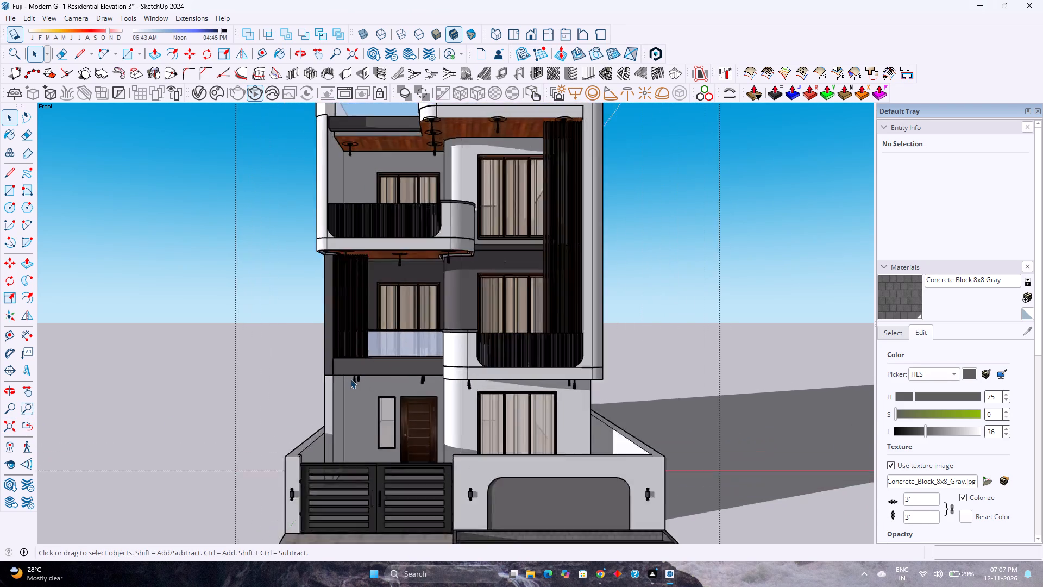
pyautogui.scroll(-3, 356, 376)
pyautogui.scroll(2, 356, 376)
pyautogui.scroll(-2, 359, 375)
pyautogui.scroll(2, 359, 375)
pyautogui.scroll(-3, 359, 375)
pyautogui.scroll(3, 359, 375)
pyautogui.scroll(-3, 359, 375)
pyautogui.scroll(2, 359, 375)
pyautogui.scroll(-3, 359, 375)
pyautogui.scroll(2, 359, 375)
pyautogui.scroll(-2, 359, 374)
pyautogui.scroll(2, 359, 374)
pyautogui.scroll(-3, 359, 374)
pyautogui.scroll(3, 359, 373)
pyautogui.scroll(-4, 359, 373)
pyautogui.scroll(3, 359, 373)
pyautogui.scroll(-3, 359, 373)
pyautogui.scroll(3, 359, 373)
pyautogui.scroll(-3, 359, 373)
pyautogui.scroll(2, 359, 373)
pyautogui.scroll(-2, 359, 373)
pyautogui.scroll(2, 359, 373)
pyautogui.scroll(-2, 359, 373)
pyautogui.scroll(2, 359, 373)
pyautogui.scroll(-3, 359, 373)
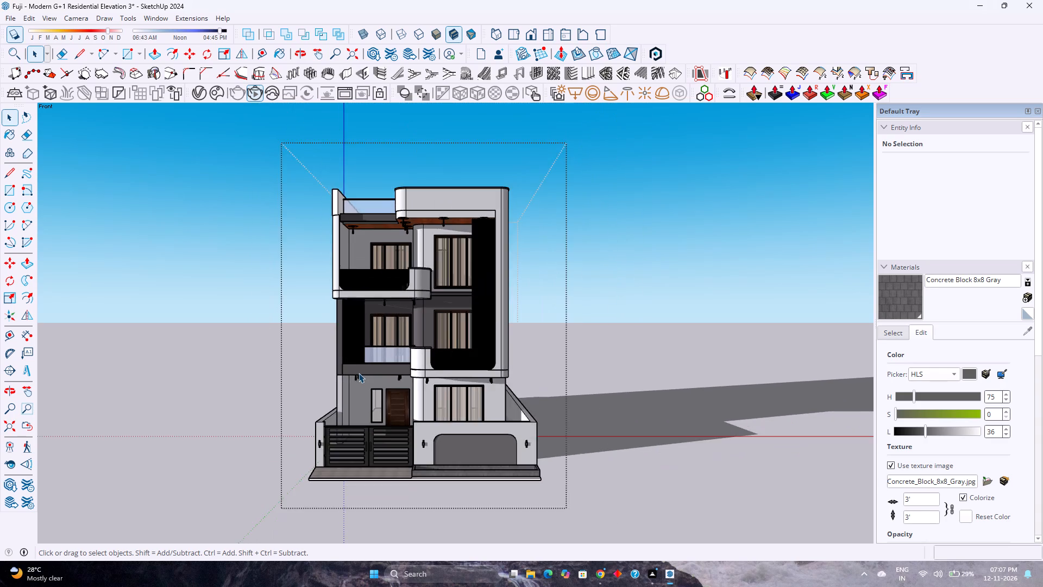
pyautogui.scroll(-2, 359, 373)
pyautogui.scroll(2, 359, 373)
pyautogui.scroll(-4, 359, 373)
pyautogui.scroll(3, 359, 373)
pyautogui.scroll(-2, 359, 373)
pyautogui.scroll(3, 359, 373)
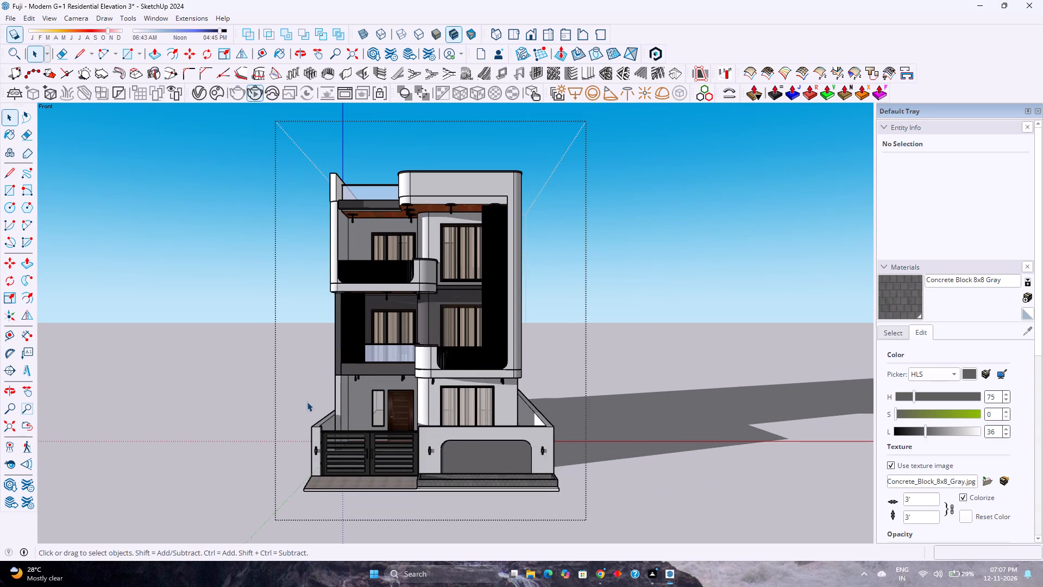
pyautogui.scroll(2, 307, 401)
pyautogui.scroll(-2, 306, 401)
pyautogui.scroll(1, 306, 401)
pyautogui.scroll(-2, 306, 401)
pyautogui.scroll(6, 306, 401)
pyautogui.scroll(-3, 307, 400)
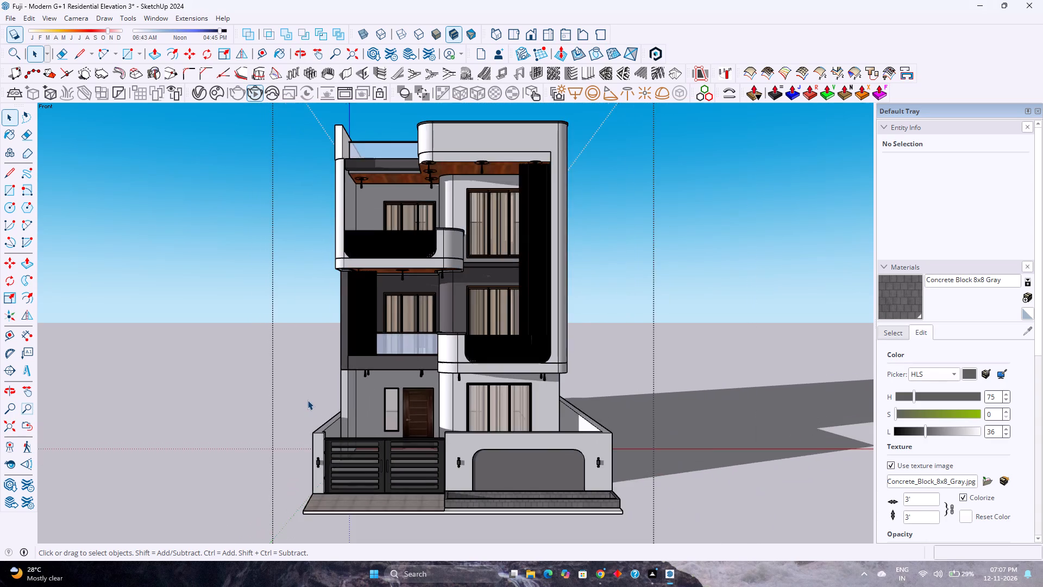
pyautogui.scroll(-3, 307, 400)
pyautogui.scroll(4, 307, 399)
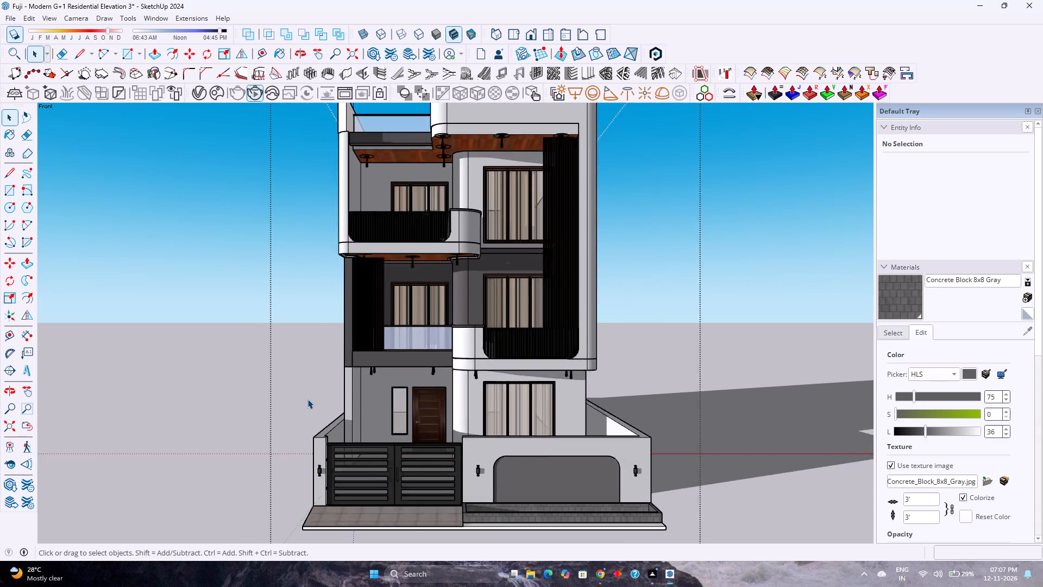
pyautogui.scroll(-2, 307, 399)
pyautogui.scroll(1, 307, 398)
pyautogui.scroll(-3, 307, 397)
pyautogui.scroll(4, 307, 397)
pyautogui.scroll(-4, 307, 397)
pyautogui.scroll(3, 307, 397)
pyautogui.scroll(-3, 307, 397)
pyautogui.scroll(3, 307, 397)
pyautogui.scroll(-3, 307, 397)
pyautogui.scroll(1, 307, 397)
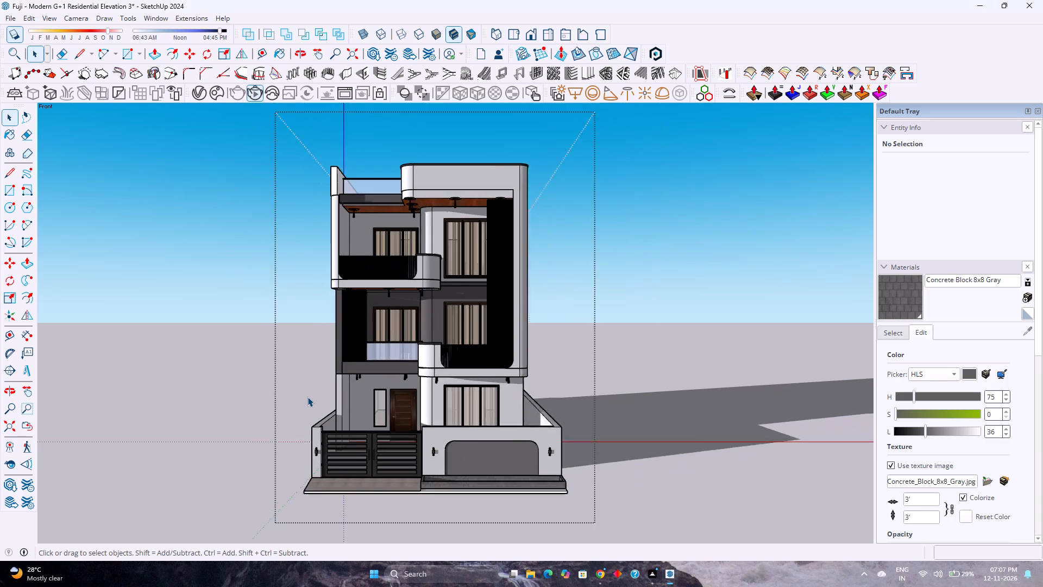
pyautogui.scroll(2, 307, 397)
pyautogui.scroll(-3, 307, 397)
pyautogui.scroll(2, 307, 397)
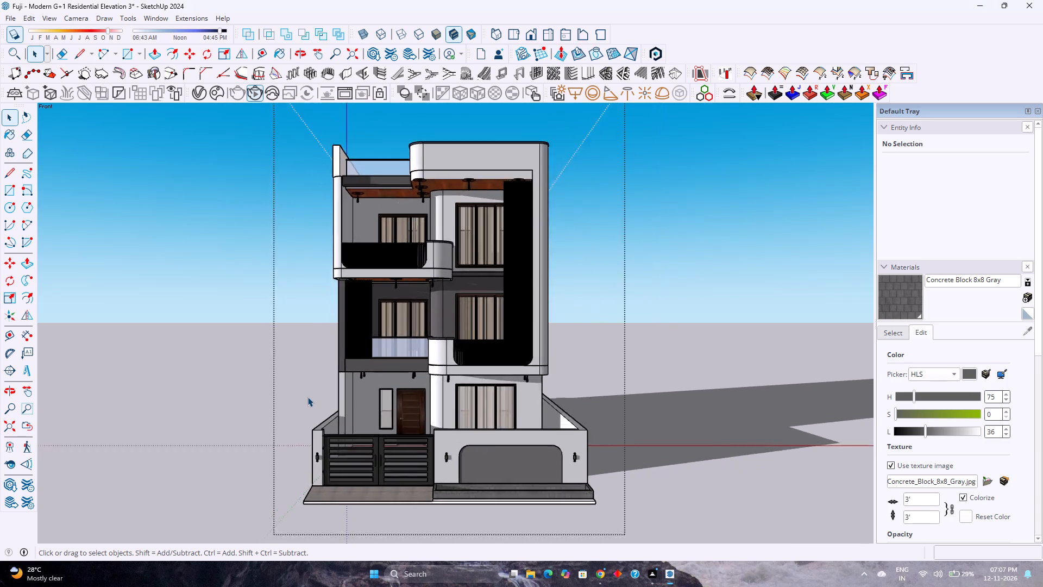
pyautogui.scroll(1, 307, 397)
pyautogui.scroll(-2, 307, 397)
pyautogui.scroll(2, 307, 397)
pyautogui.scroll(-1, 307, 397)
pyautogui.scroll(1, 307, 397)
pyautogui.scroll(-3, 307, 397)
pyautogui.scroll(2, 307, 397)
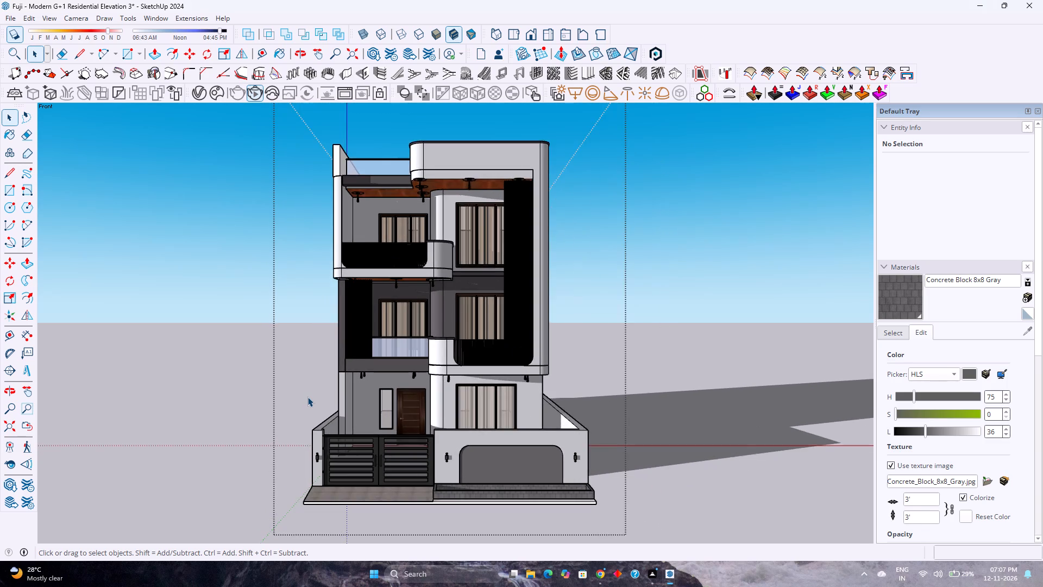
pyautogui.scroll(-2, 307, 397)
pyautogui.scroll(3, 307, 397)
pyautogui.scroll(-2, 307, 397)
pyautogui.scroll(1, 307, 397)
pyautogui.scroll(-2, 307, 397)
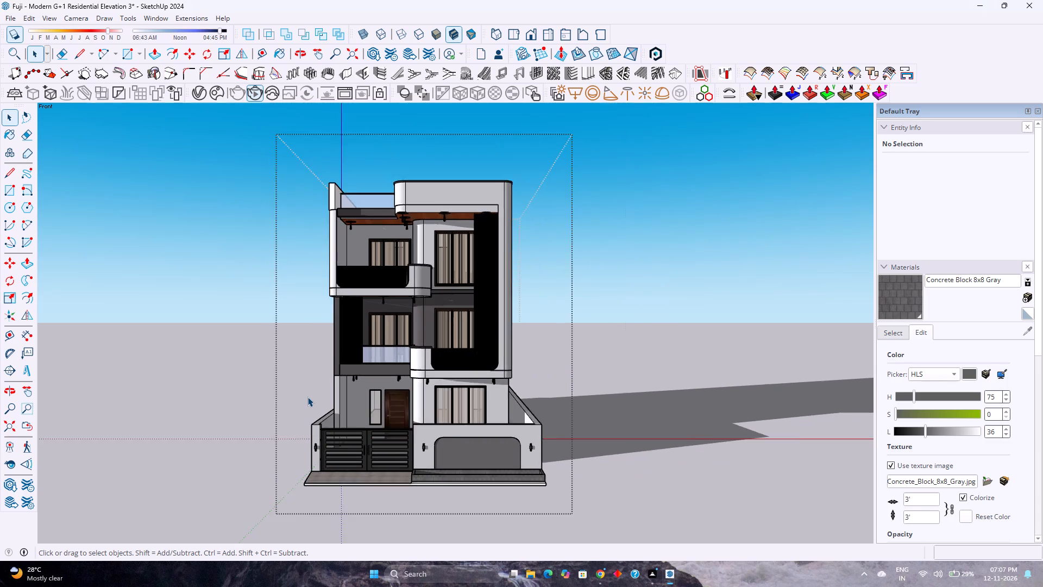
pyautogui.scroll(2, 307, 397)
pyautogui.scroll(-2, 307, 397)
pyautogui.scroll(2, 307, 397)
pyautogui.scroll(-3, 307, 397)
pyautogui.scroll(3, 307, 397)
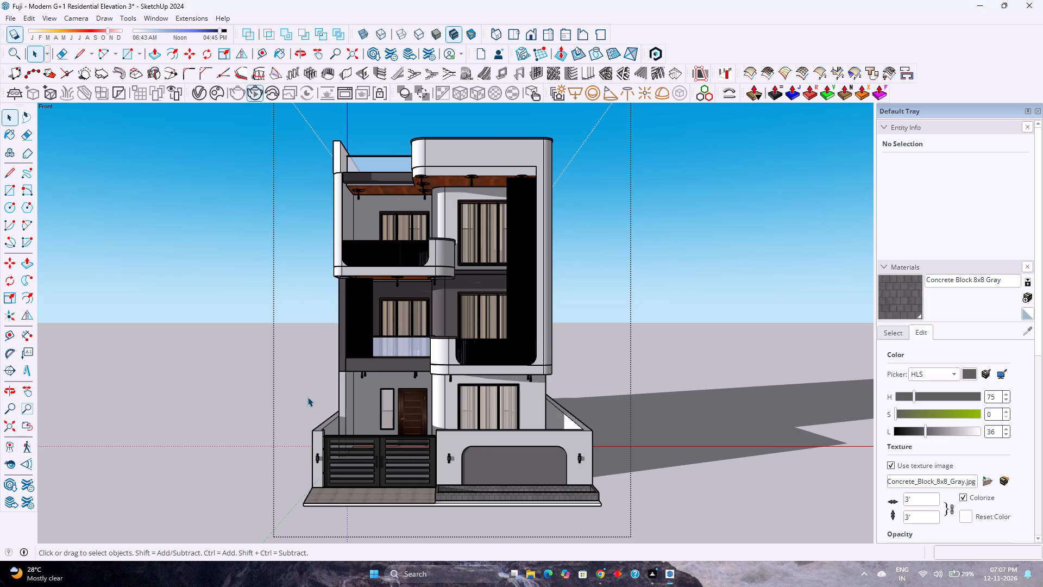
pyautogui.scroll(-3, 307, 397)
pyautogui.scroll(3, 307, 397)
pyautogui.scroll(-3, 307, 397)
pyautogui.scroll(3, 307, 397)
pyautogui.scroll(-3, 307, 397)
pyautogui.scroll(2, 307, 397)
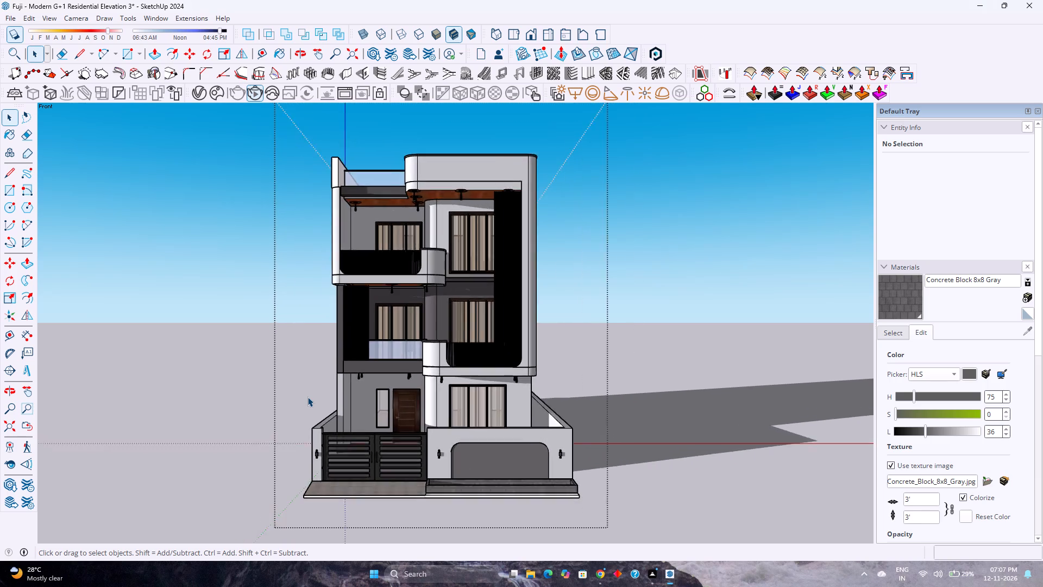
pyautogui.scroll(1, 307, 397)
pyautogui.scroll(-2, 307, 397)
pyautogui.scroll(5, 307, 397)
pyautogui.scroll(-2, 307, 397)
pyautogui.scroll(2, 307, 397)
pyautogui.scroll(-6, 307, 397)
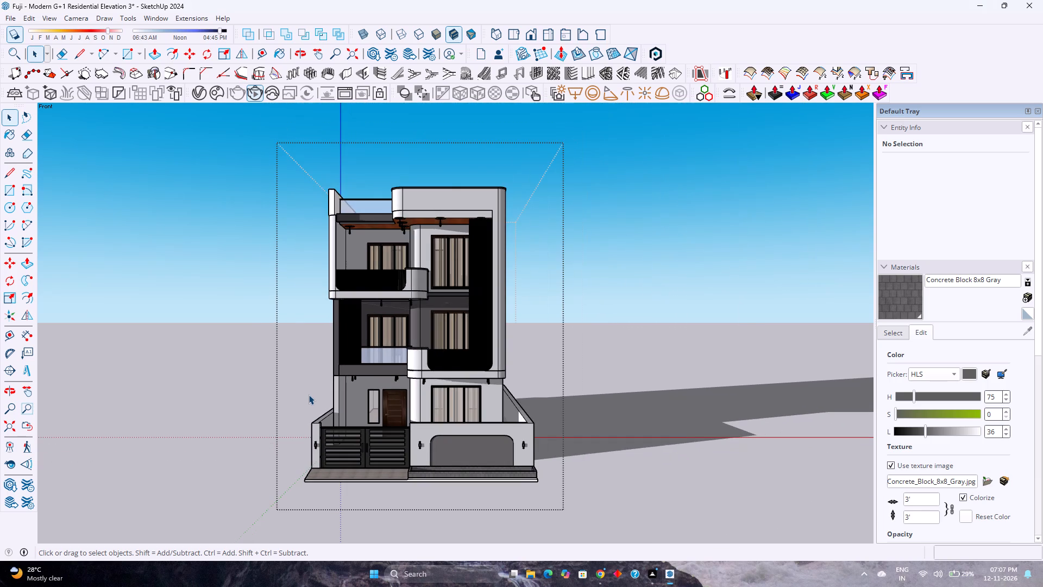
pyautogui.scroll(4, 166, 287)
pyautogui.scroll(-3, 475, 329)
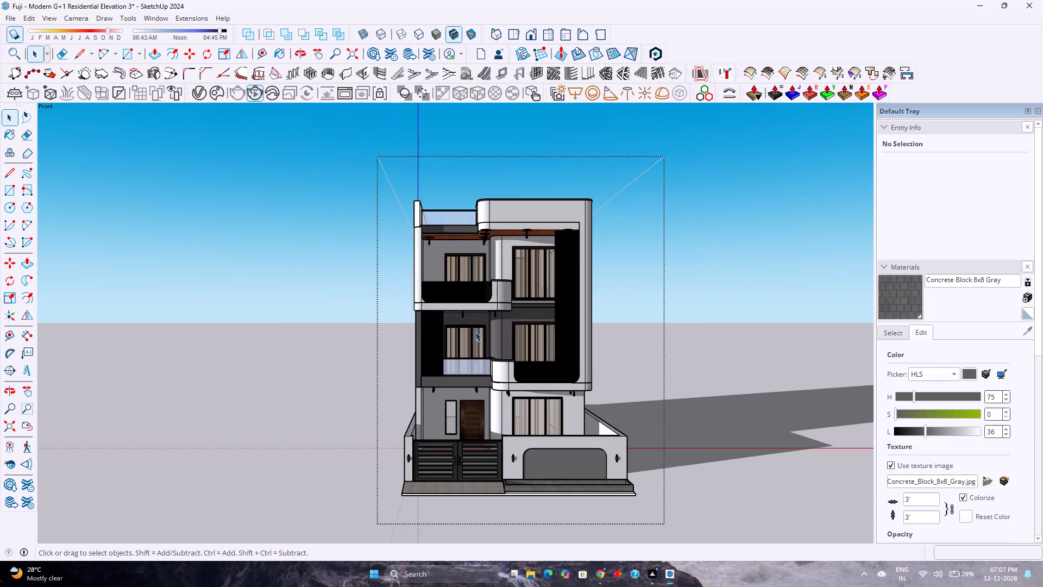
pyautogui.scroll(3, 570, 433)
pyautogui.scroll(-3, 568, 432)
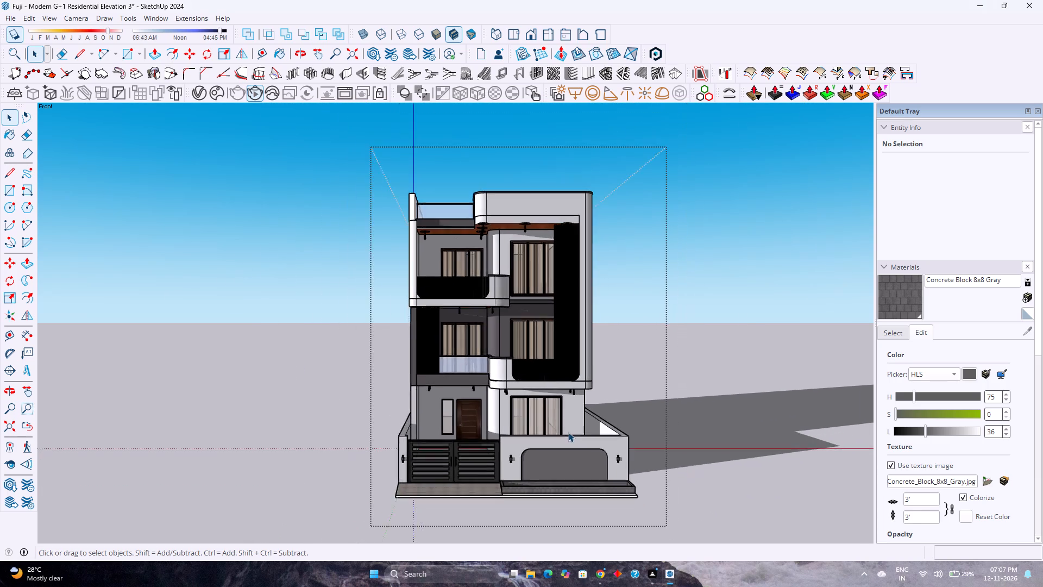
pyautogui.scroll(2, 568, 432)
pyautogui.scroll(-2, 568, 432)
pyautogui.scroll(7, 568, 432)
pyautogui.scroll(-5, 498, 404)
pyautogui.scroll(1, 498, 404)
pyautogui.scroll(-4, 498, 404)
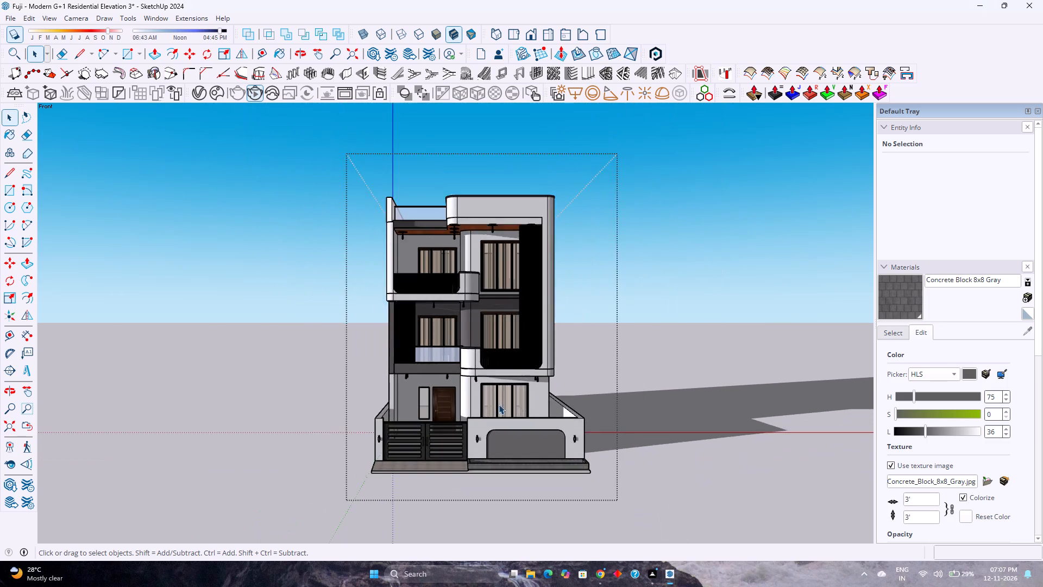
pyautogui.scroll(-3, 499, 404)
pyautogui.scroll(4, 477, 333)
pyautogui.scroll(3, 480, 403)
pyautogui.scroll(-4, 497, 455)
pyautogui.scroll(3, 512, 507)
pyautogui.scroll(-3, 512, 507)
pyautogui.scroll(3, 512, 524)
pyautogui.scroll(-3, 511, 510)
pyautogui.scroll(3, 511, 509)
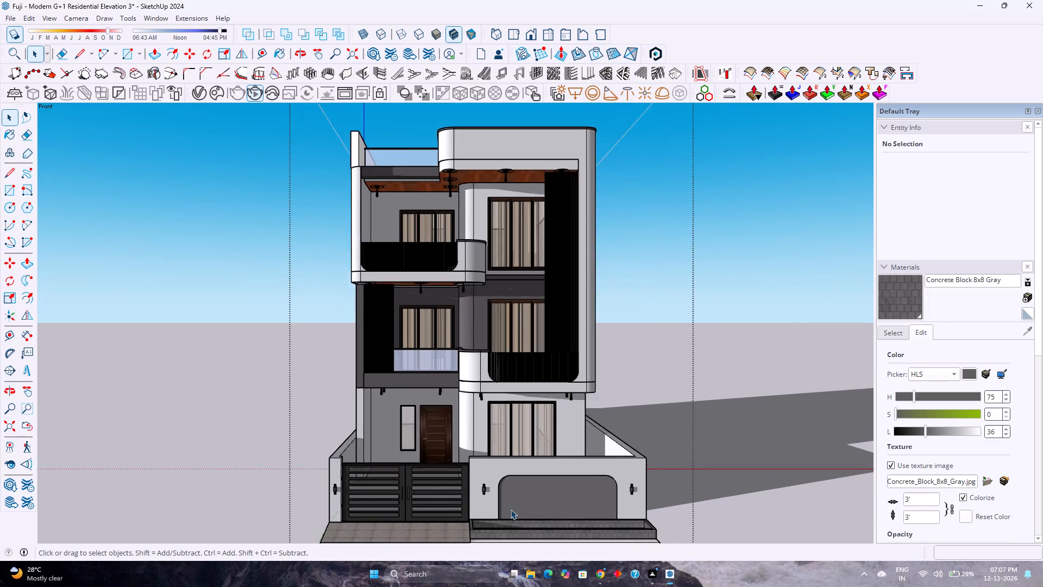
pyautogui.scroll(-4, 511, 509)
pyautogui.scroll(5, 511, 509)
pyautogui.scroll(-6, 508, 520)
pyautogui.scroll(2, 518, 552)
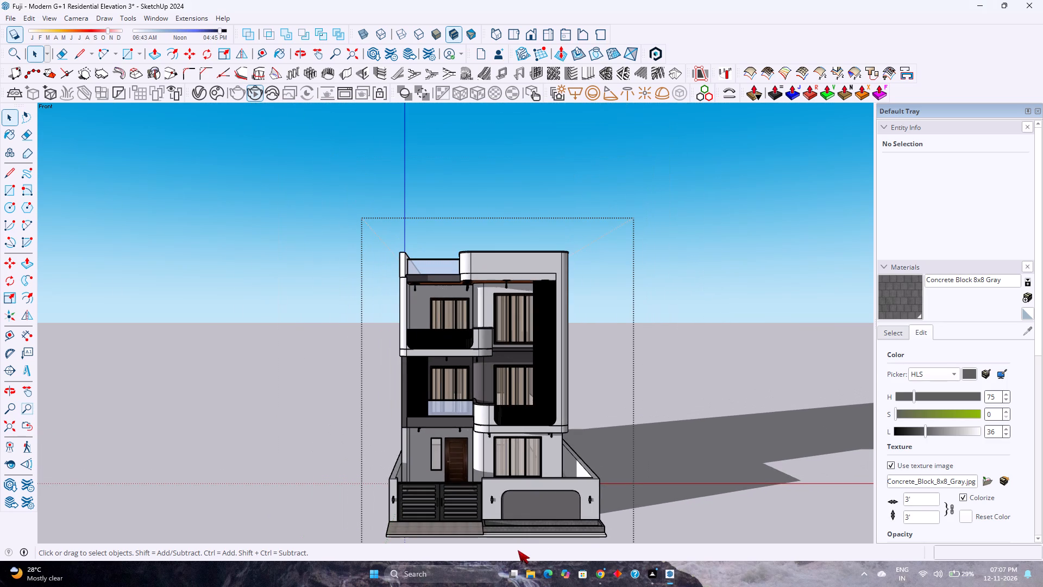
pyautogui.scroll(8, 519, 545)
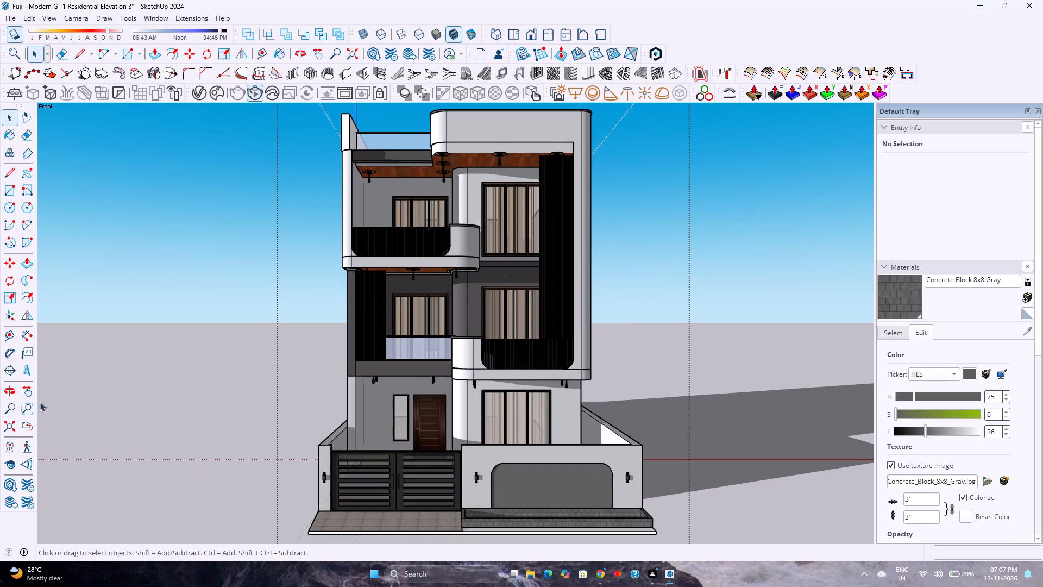
# Fit the whole house in the front view and examine the balconies and curved wall at mid-facade, finishing with the full elevation fitted.
pyautogui.click(14, 422)
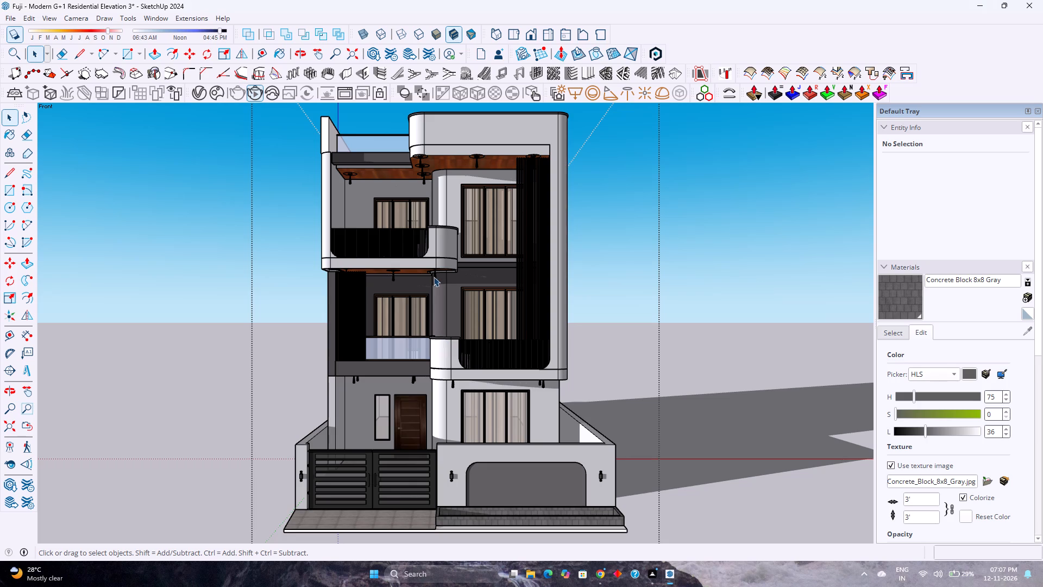
pyautogui.scroll(-3, 446, 304)
pyautogui.scroll(2, 446, 303)
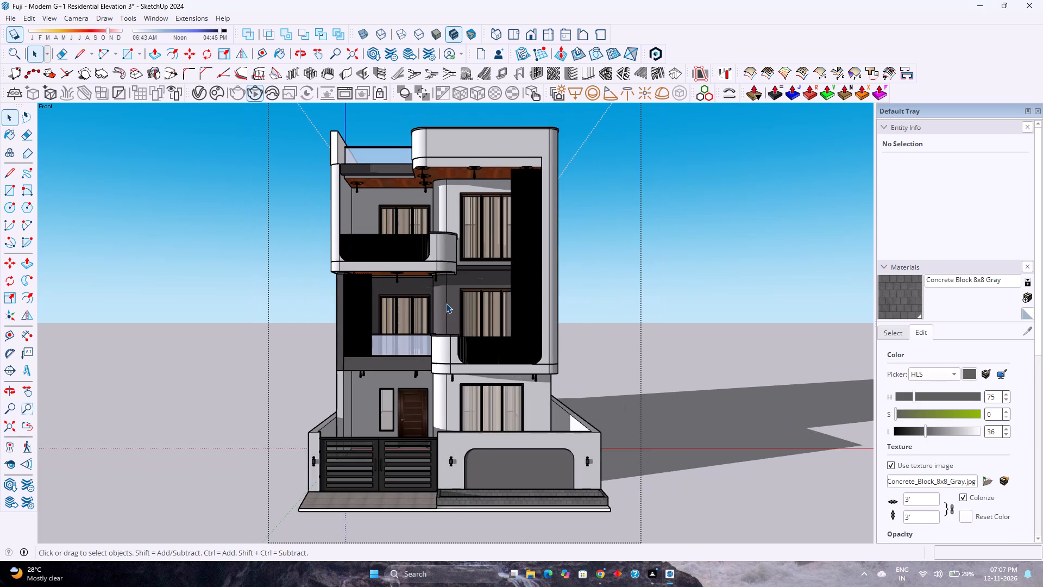
pyautogui.scroll(1, 446, 303)
pyautogui.scroll(-2, 446, 303)
pyautogui.scroll(2, 446, 303)
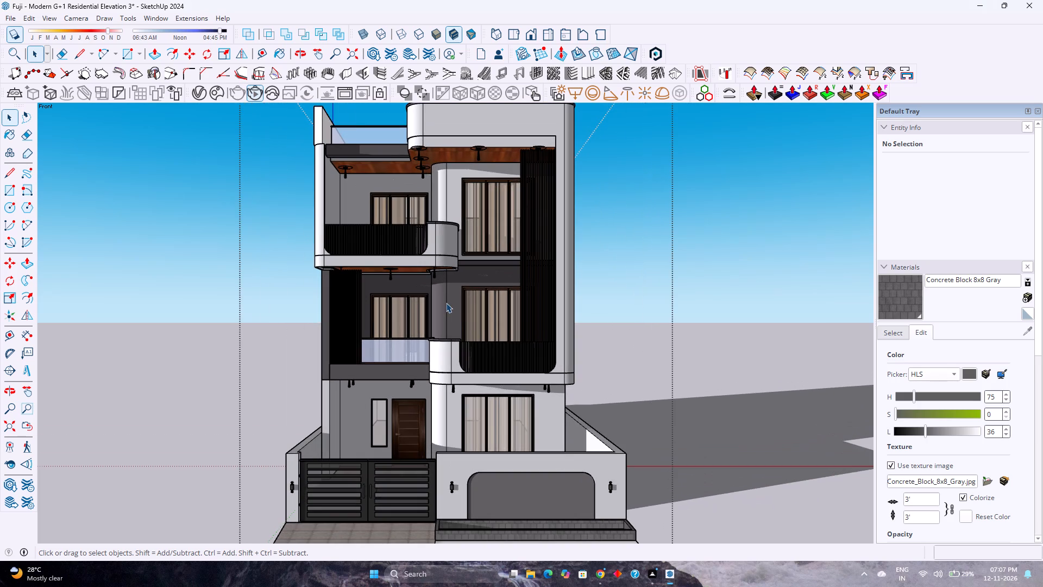
pyautogui.scroll(-1, 446, 303)
pyautogui.scroll(1, 446, 303)
pyautogui.scroll(-2, 446, 303)
pyautogui.scroll(1, 446, 303)
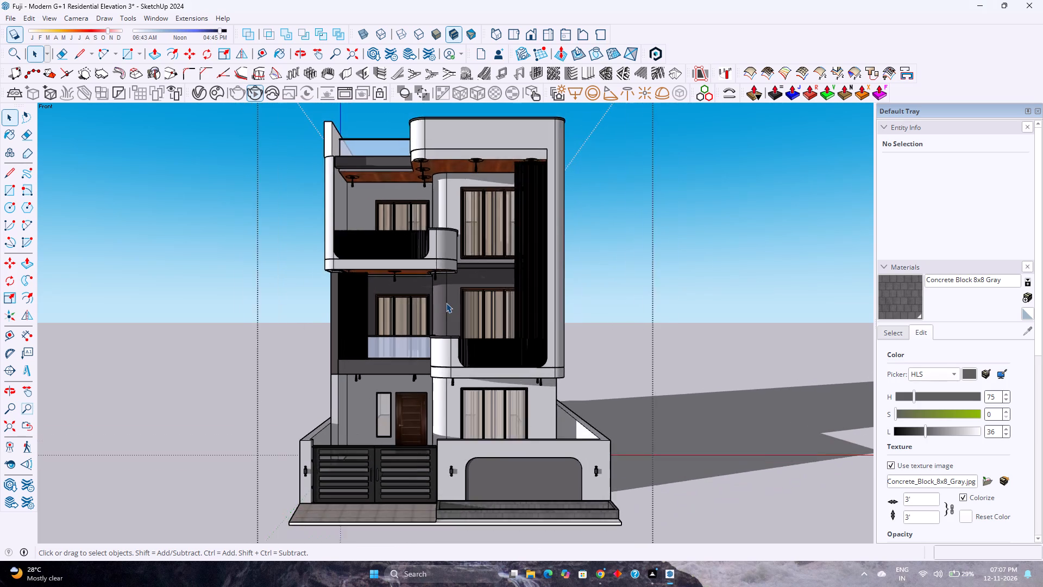
pyautogui.scroll(-2, 446, 303)
pyautogui.click(3, 423)
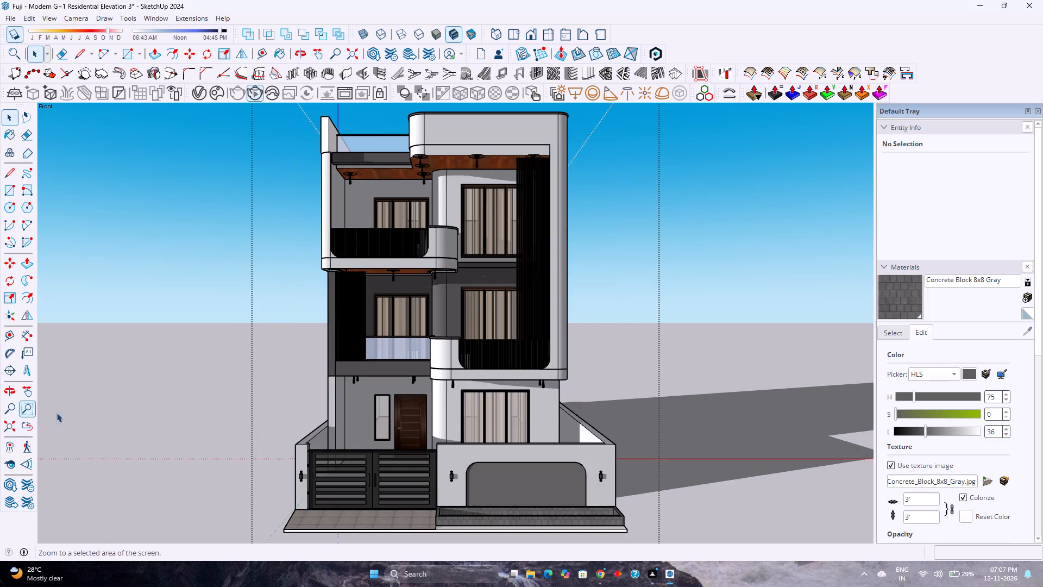
# Examine the house's overall front elevation from nearer and farther distances, finishing with the whole model fitted in view.
pyautogui.scroll(-1, 439, 329)
pyautogui.scroll(1, 448, 327)
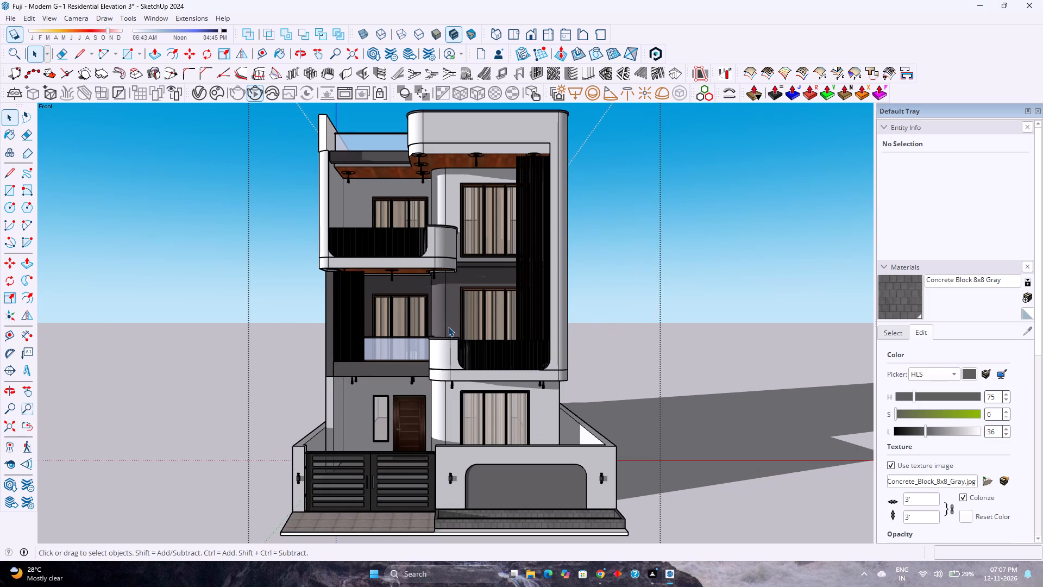
pyautogui.scroll(-1, 447, 328)
pyautogui.scroll(1, 447, 328)
pyautogui.scroll(-2, 447, 328)
pyautogui.scroll(1, 447, 328)
pyautogui.scroll(-1, 447, 328)
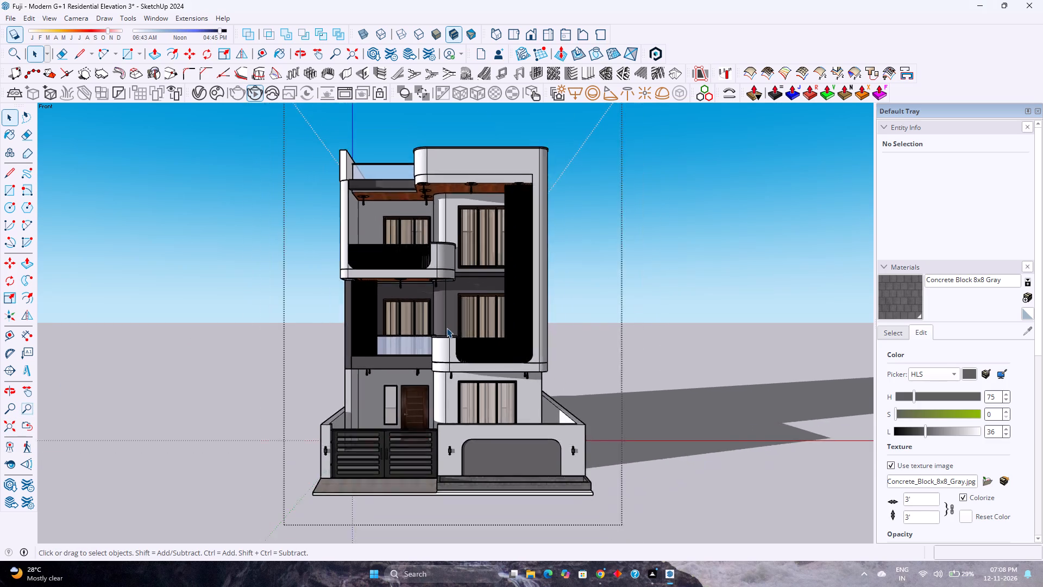
pyautogui.scroll(-1, 447, 328)
pyautogui.scroll(3, 447, 328)
pyautogui.scroll(-2, 447, 328)
pyautogui.scroll(2, 447, 328)
pyautogui.scroll(-3, 447, 328)
pyautogui.scroll(2, 445, 327)
pyautogui.scroll(-2, 445, 327)
pyautogui.scroll(3, 445, 327)
pyautogui.scroll(-3, 445, 327)
pyautogui.scroll(1, 445, 327)
pyautogui.scroll(-3, 445, 327)
pyautogui.scroll(2, 445, 327)
pyautogui.scroll(-3, 444, 327)
pyautogui.scroll(2, 444, 327)
pyautogui.scroll(-3, 444, 327)
pyautogui.scroll(1, 444, 327)
pyautogui.scroll(-7, 444, 327)
pyautogui.scroll(1, 444, 328)
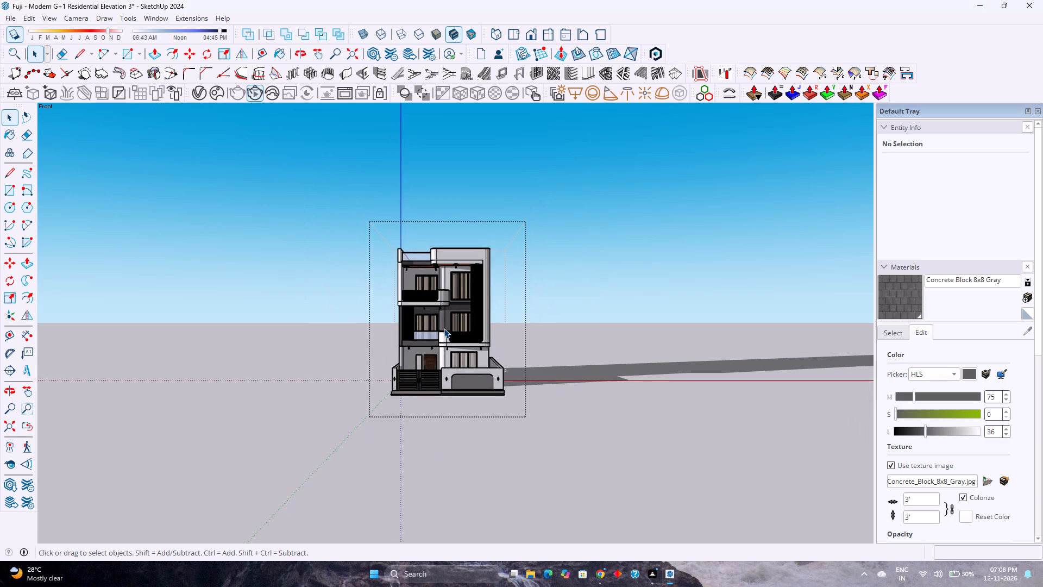
pyautogui.scroll(-4, 444, 328)
pyautogui.scroll(13, 444, 328)
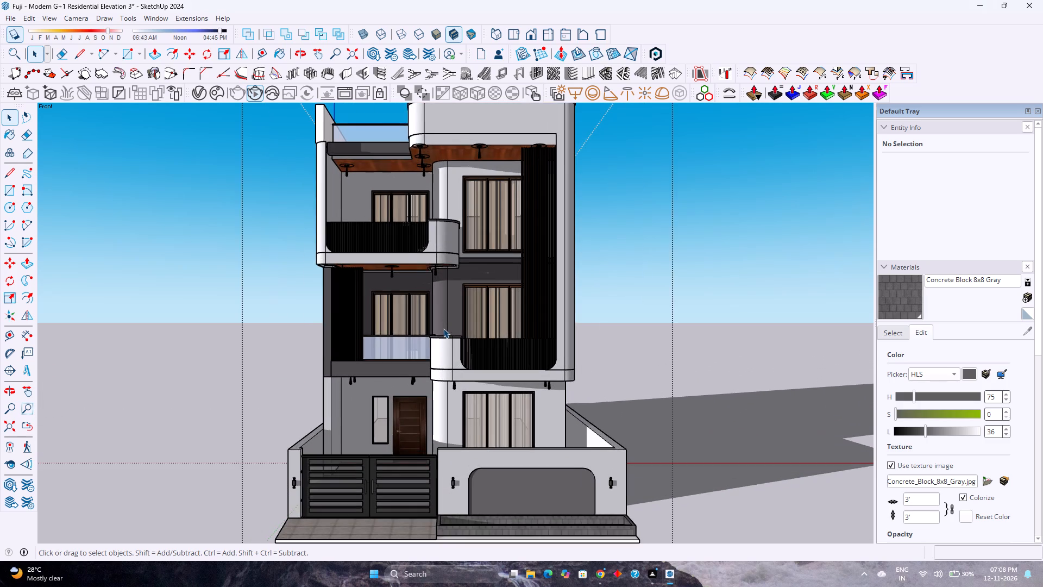
pyautogui.scroll(-1, 443, 328)
pyautogui.click(7, 421)
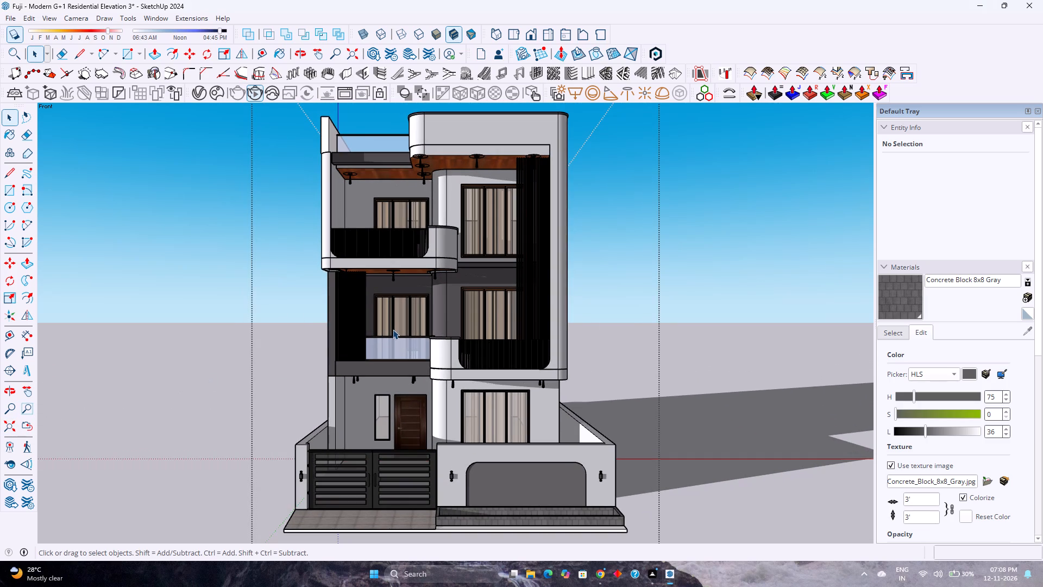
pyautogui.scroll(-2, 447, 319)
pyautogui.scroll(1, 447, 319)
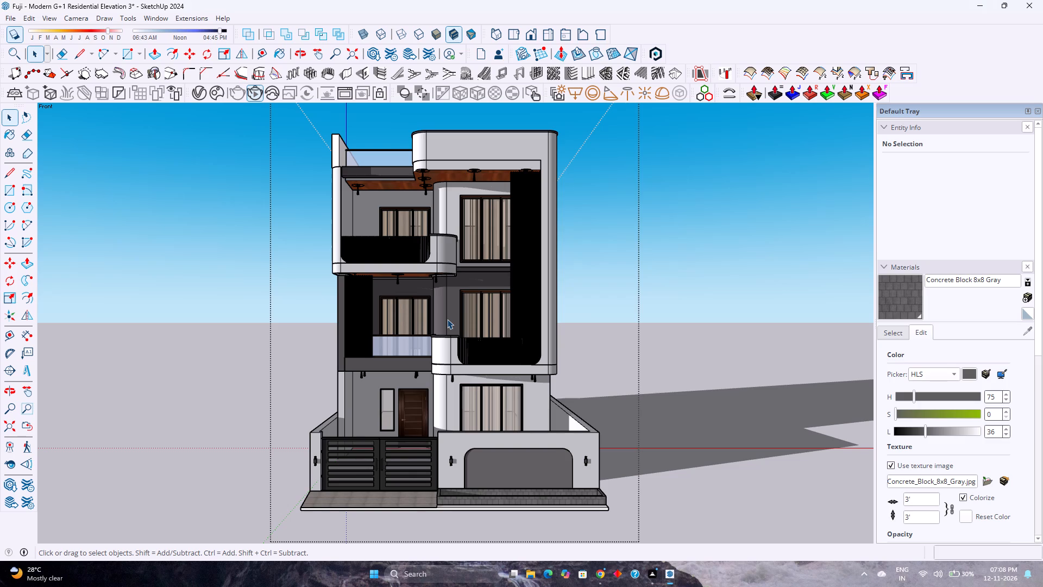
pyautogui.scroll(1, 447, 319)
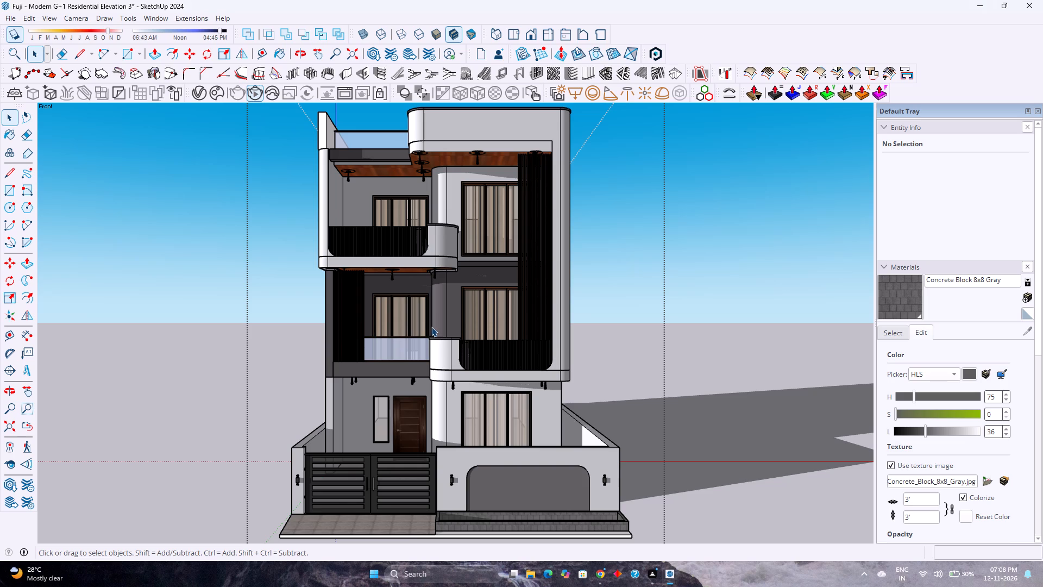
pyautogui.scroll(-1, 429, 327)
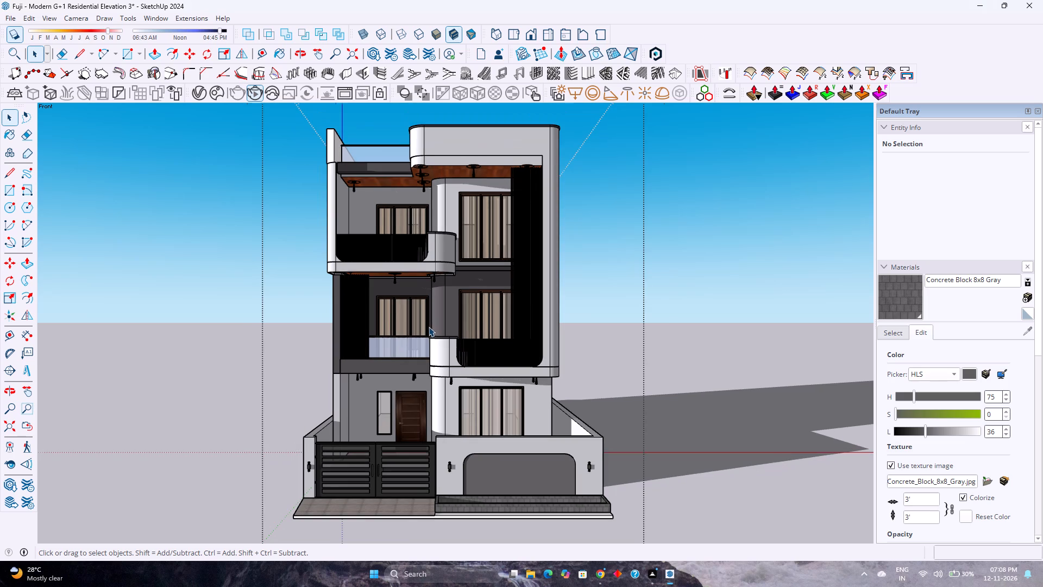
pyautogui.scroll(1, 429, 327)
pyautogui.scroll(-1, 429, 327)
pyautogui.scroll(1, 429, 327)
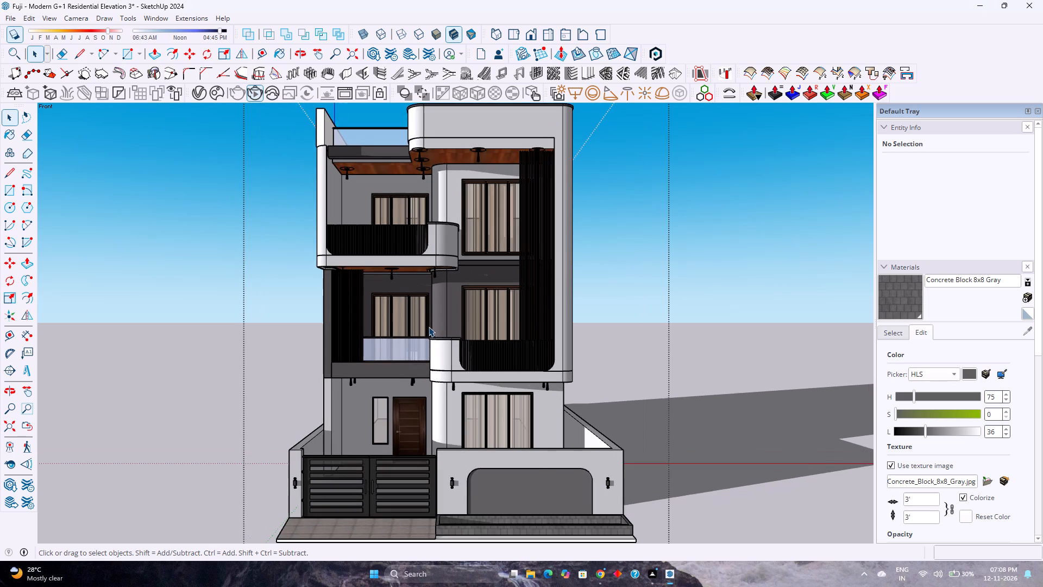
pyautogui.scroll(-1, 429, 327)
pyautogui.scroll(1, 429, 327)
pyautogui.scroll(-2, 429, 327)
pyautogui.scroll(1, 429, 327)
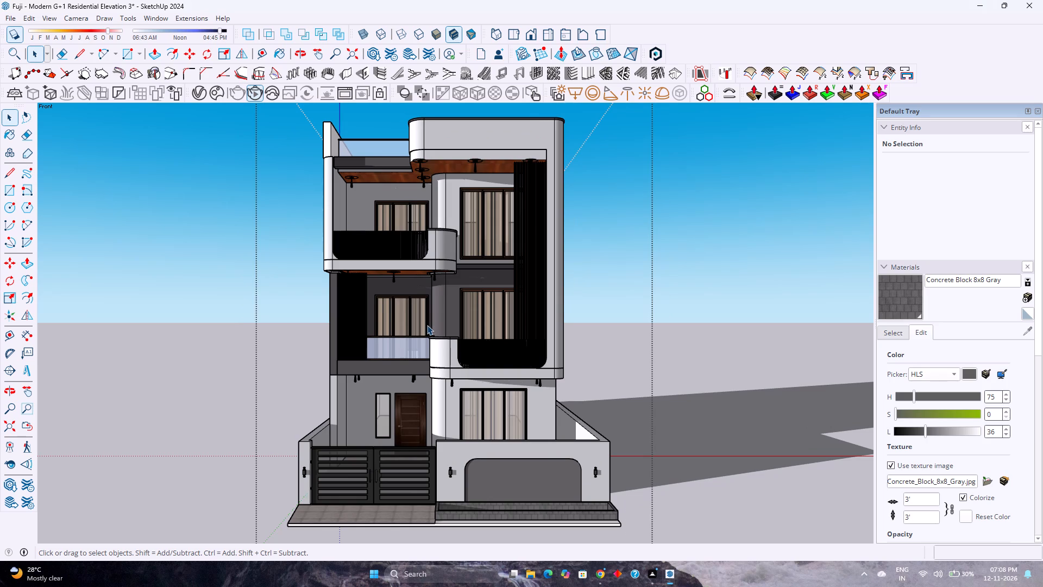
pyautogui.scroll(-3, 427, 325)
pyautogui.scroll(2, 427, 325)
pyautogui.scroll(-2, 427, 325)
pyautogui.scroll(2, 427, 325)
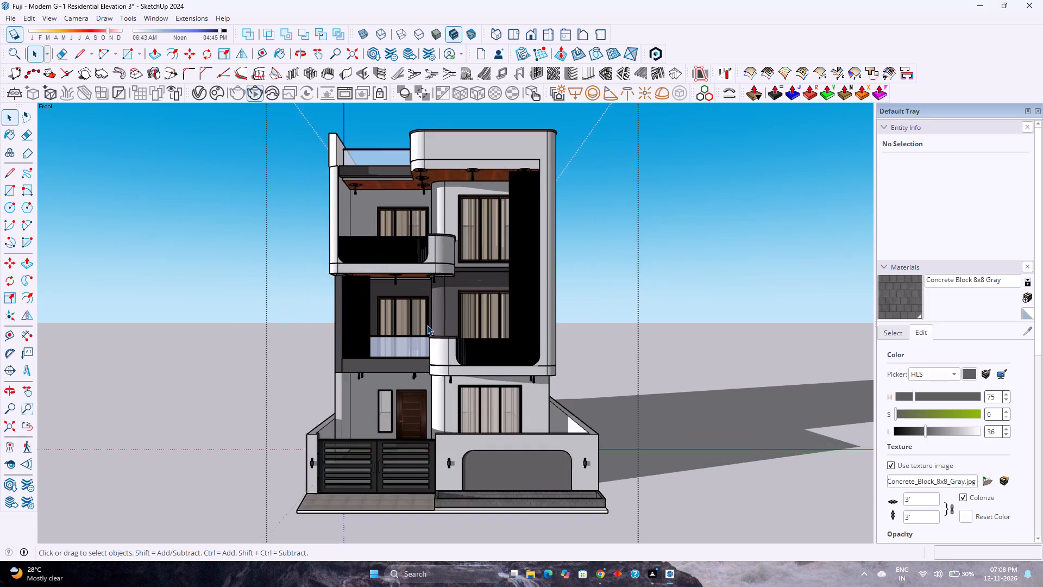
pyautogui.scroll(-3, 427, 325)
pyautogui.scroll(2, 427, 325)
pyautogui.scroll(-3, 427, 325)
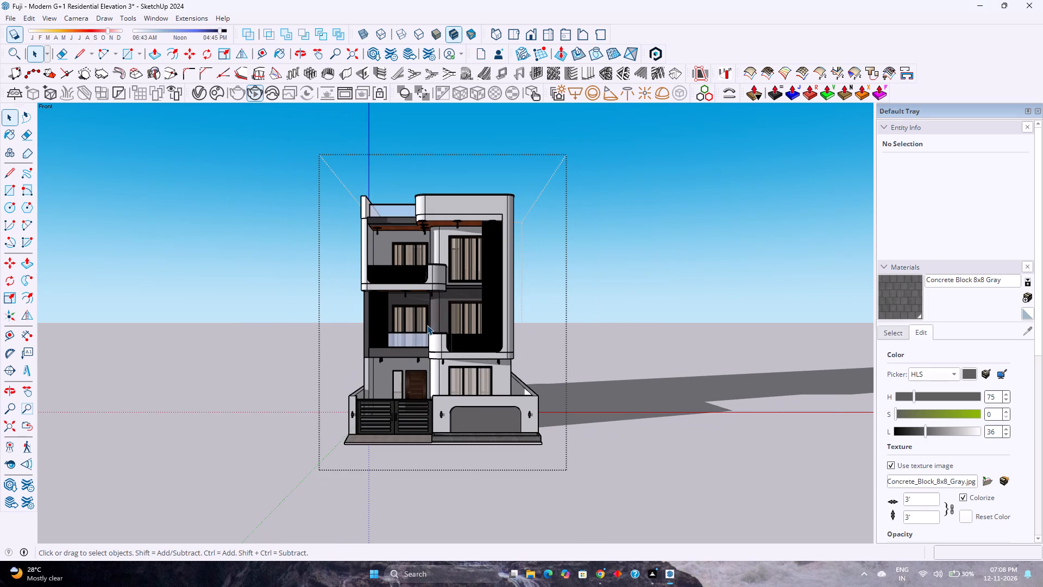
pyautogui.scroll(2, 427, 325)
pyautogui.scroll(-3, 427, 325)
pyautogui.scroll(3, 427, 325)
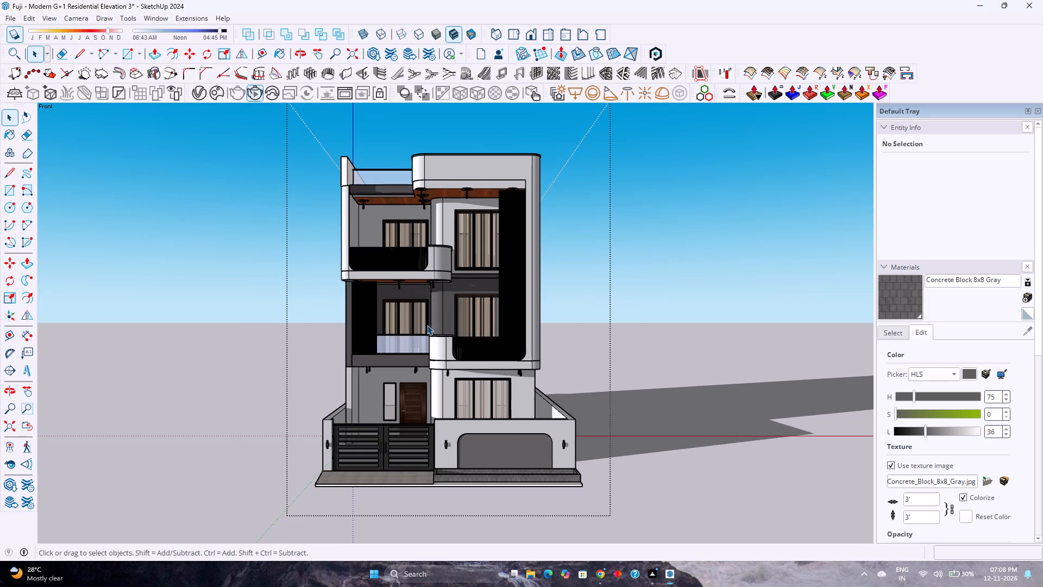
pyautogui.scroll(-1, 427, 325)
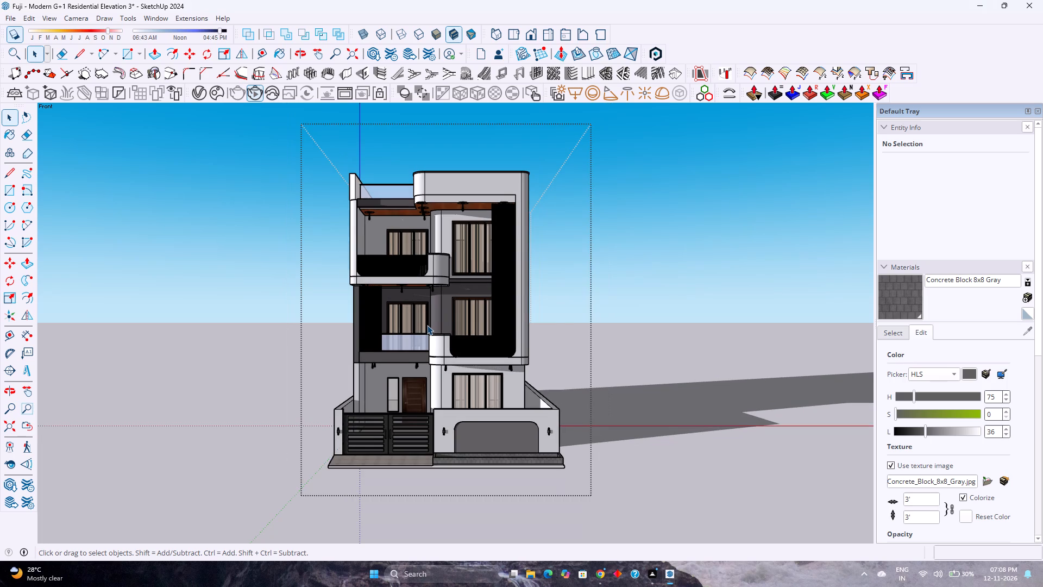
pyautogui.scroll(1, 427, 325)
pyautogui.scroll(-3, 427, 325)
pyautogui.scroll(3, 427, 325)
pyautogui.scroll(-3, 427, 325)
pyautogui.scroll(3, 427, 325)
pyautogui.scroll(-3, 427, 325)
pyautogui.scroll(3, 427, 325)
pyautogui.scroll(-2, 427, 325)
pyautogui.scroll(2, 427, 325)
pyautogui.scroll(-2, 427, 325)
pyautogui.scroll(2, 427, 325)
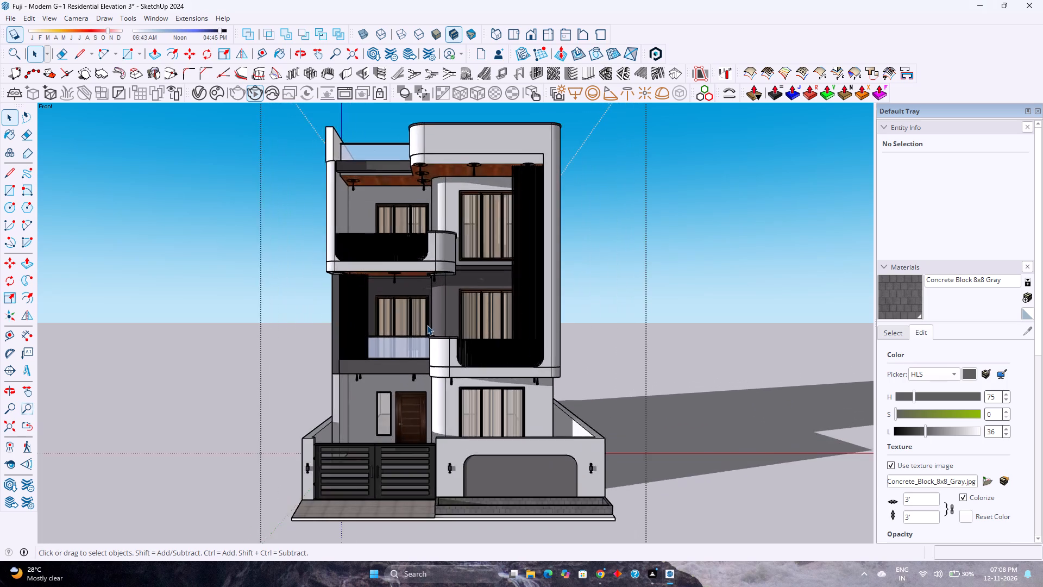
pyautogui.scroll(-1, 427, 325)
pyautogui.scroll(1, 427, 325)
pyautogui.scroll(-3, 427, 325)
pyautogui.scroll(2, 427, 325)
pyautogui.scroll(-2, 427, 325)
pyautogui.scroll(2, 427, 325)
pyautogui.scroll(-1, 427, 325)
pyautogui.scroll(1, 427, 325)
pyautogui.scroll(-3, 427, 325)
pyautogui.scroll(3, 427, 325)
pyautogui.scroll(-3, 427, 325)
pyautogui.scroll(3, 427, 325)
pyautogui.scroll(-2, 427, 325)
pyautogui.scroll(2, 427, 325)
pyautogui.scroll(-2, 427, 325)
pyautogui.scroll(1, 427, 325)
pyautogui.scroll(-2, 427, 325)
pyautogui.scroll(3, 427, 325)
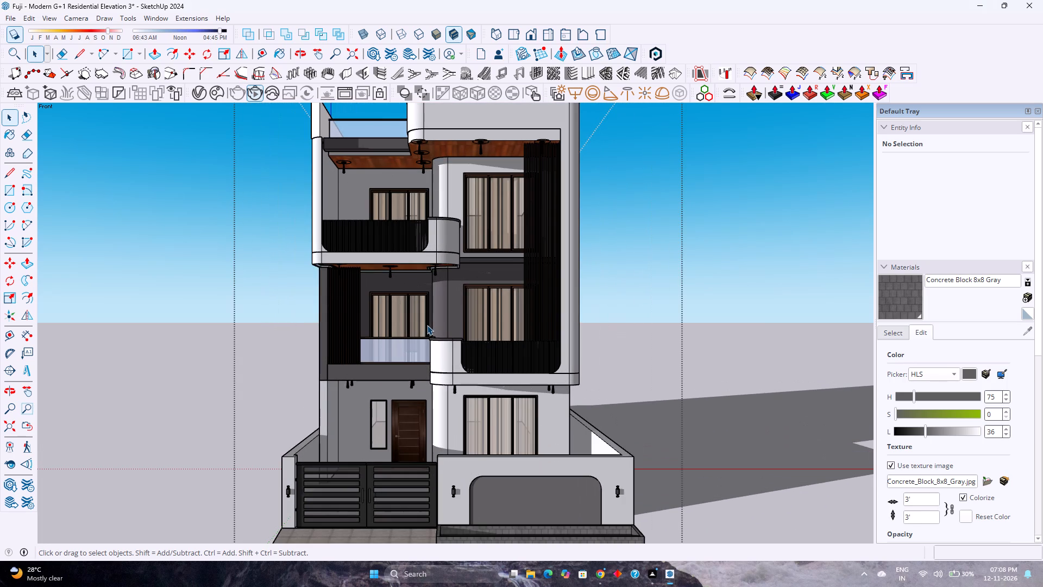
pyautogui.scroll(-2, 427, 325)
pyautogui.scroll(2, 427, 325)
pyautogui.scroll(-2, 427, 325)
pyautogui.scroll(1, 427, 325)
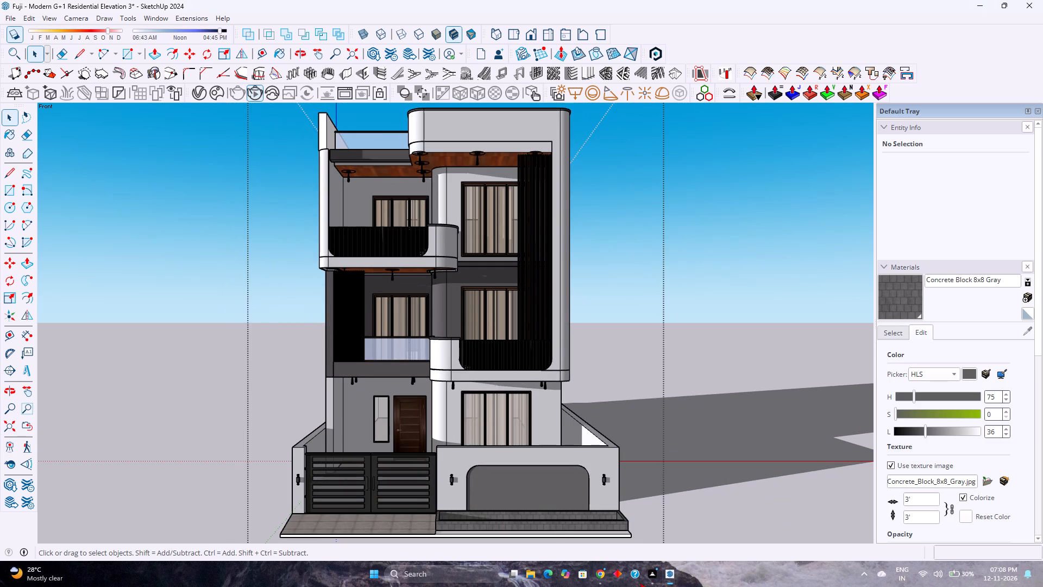
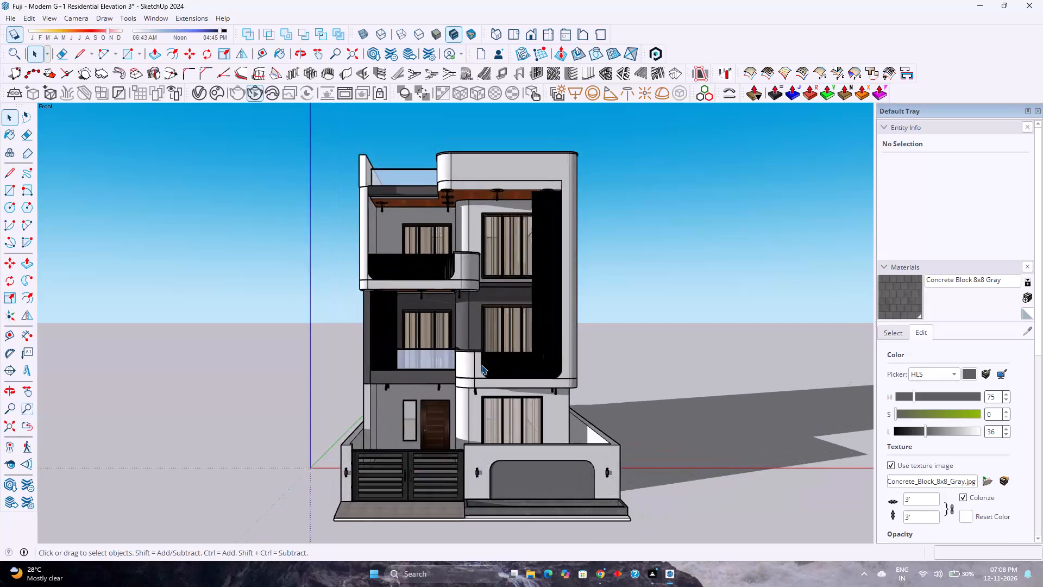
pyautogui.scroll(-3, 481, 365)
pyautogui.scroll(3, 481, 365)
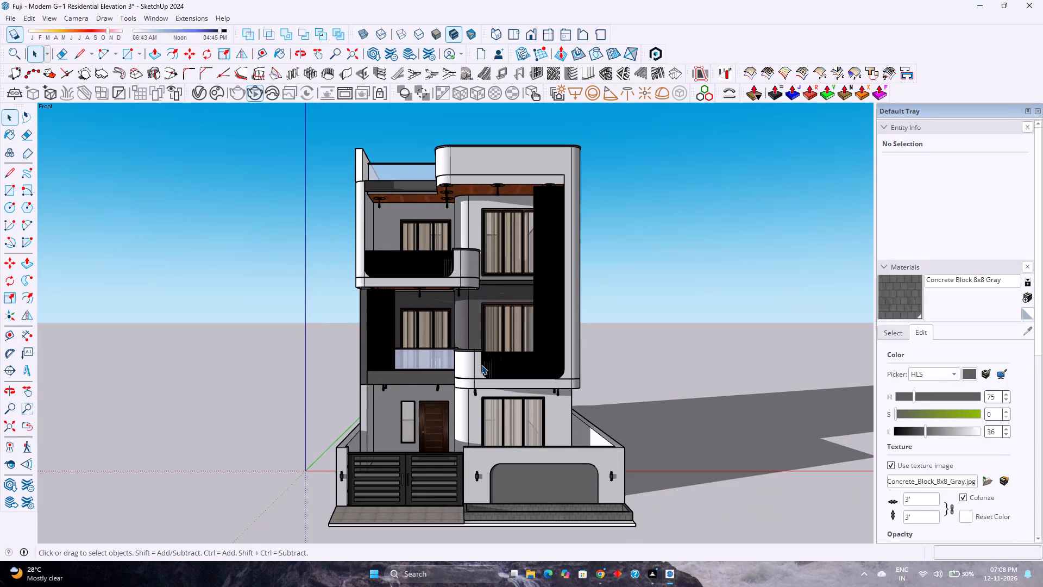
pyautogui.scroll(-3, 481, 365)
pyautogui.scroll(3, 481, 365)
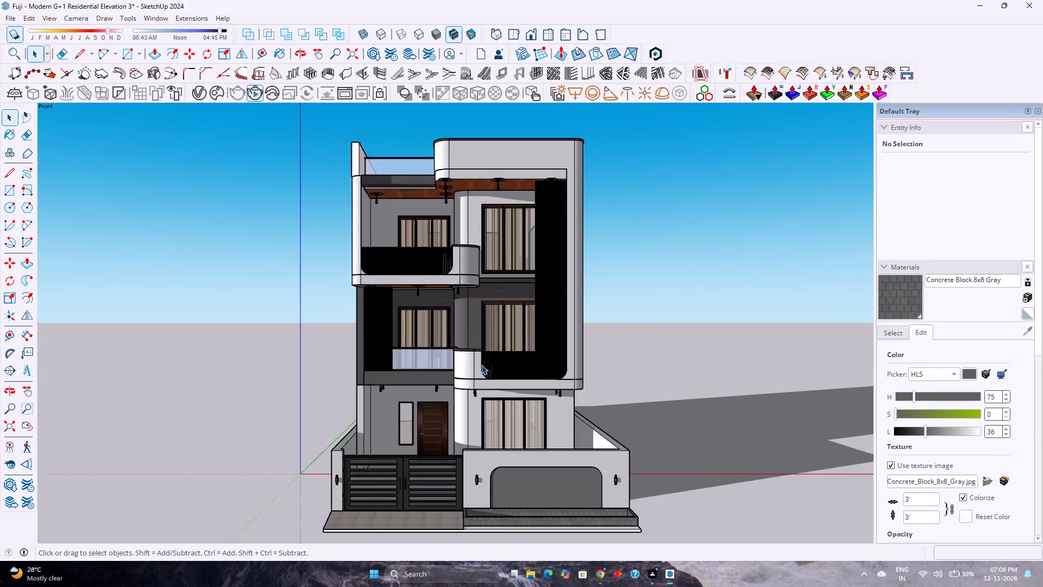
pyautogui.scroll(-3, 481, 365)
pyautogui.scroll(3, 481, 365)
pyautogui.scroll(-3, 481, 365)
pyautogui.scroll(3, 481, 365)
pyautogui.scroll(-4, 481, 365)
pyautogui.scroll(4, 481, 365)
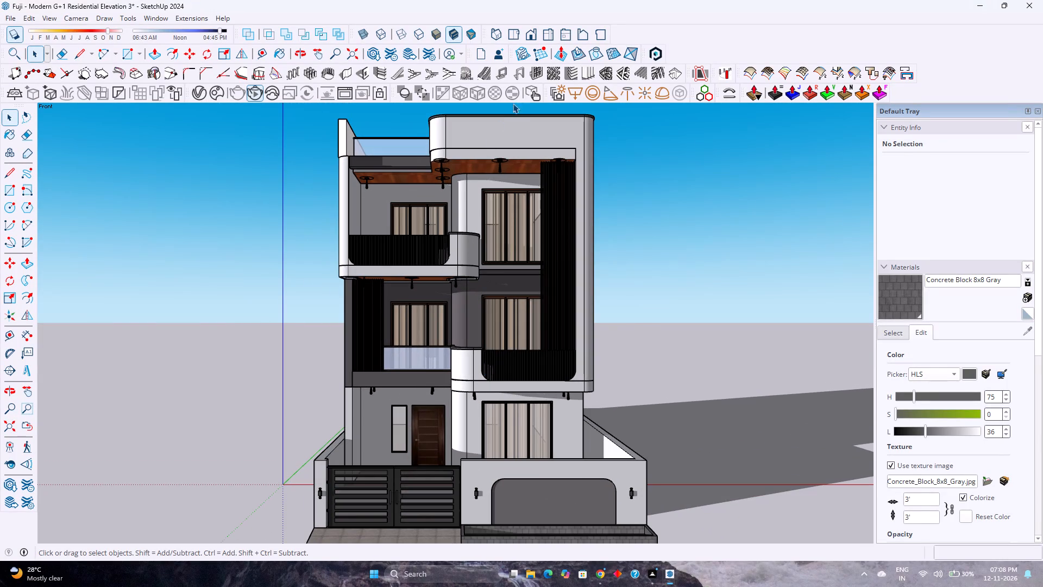
# Set the standard front view and examine the house's full front elevation, from roof parapet to gate and boundary wall.
pyautogui.click(525, 36)
pyautogui.scroll(-4, 461, 370)
pyautogui.scroll(2, 461, 370)
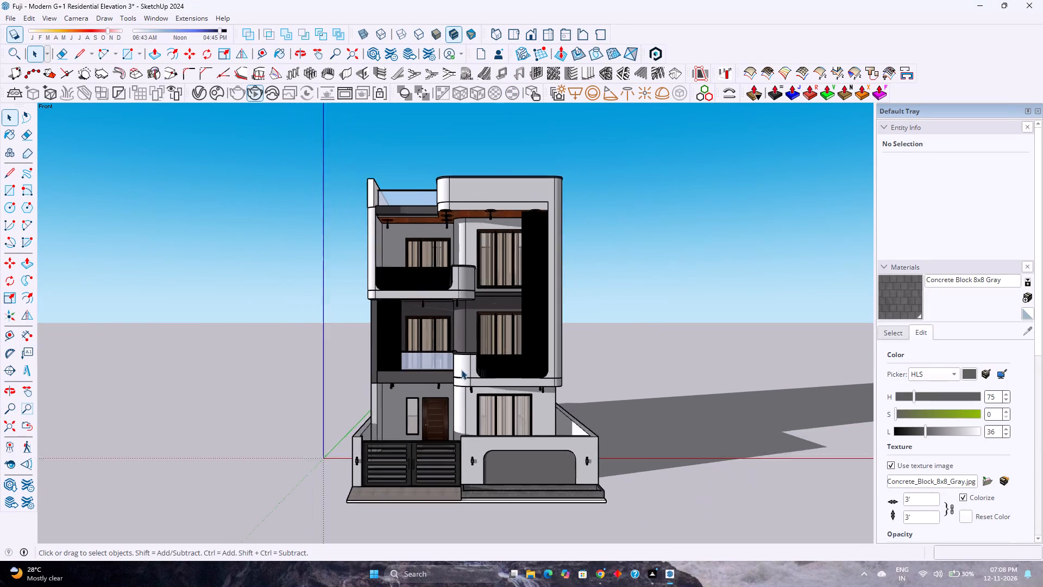
pyautogui.scroll(2, 461, 370)
pyautogui.scroll(-2, 461, 370)
pyautogui.scroll(1, 461, 370)
pyautogui.scroll(-1, 461, 370)
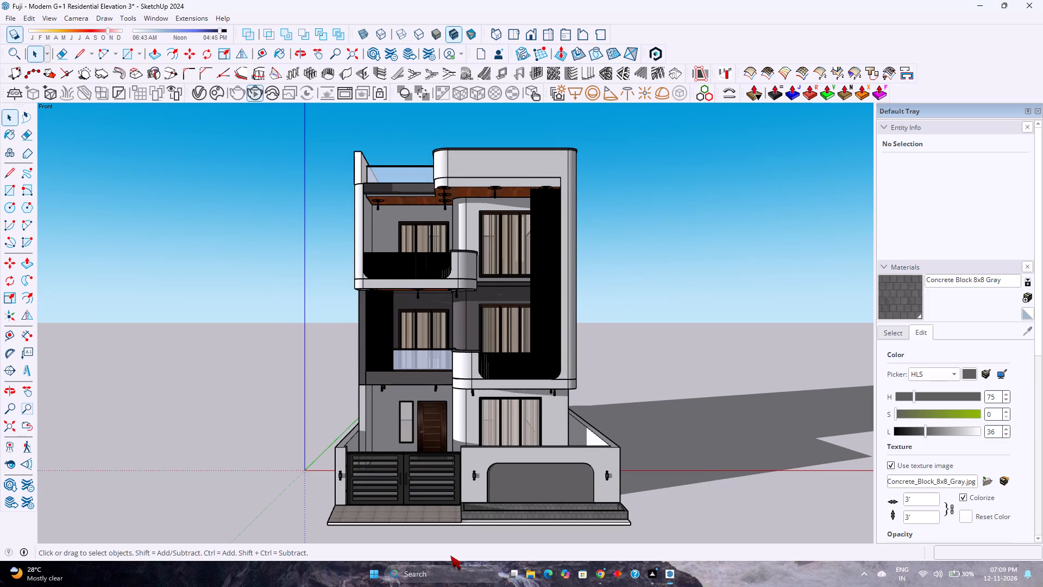
pyautogui.scroll(1, 463, 538)
pyautogui.scroll(-2, 464, 531)
pyautogui.scroll(2, 464, 531)
pyautogui.scroll(-2, 464, 531)
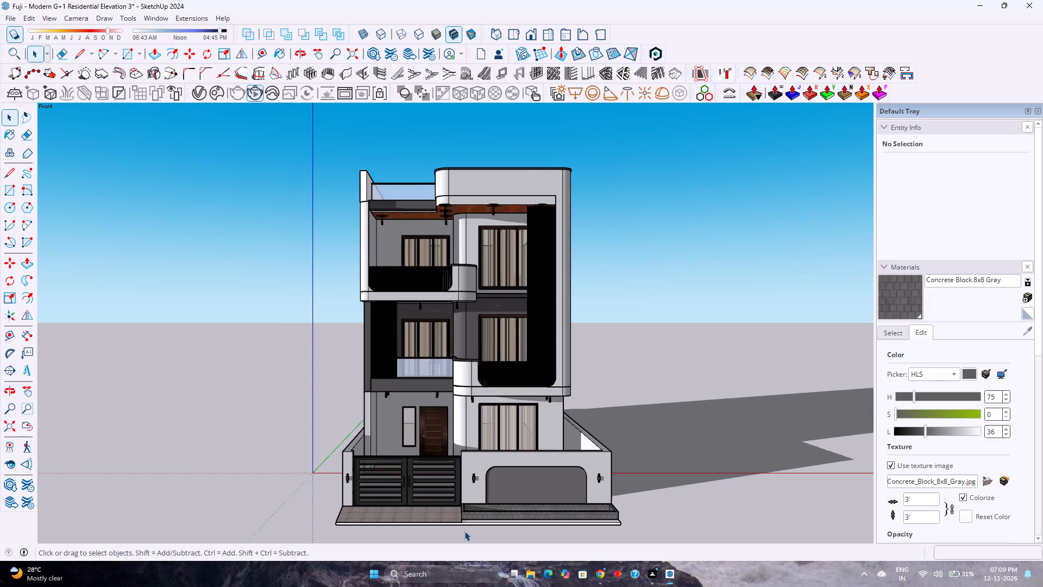
pyautogui.scroll(3, 464, 531)
pyautogui.scroll(-3, 464, 531)
pyautogui.scroll(2, 464, 531)
pyautogui.scroll(-2, 464, 531)
pyautogui.scroll(2, 464, 531)
pyautogui.scroll(-2, 464, 531)
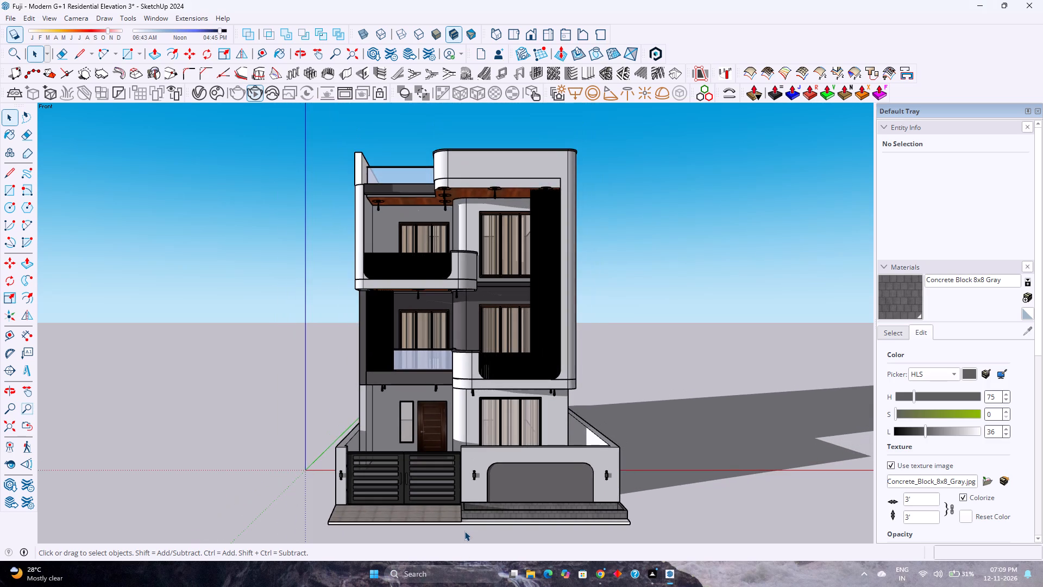
pyautogui.scroll(3, 464, 529)
pyautogui.scroll(-3, 464, 529)
pyautogui.scroll(3, 464, 529)
pyautogui.scroll(-3, 464, 529)
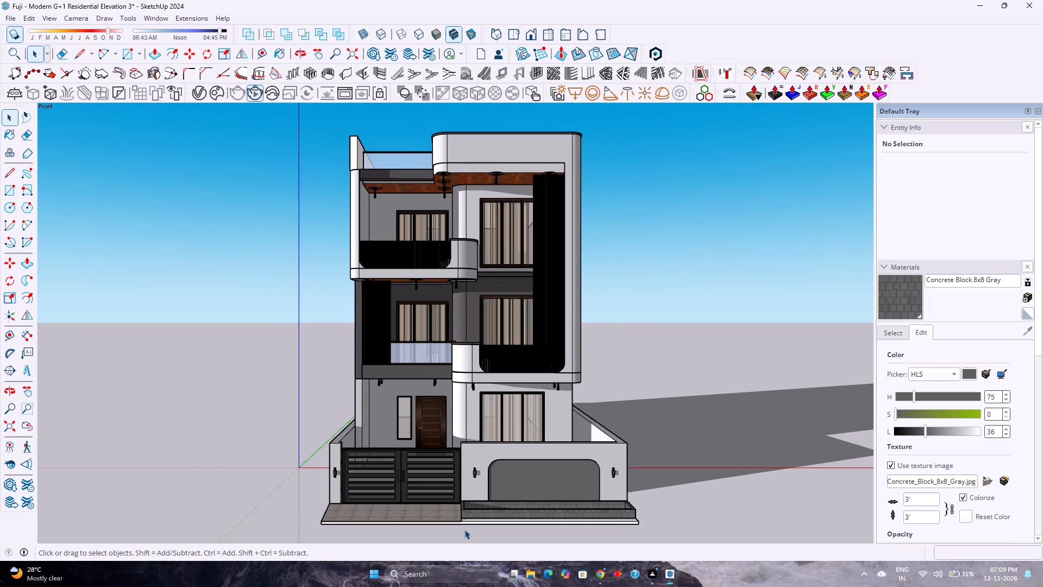
pyautogui.scroll(-2, 464, 529)
pyautogui.scroll(5, 464, 529)
pyautogui.scroll(-2, 467, 529)
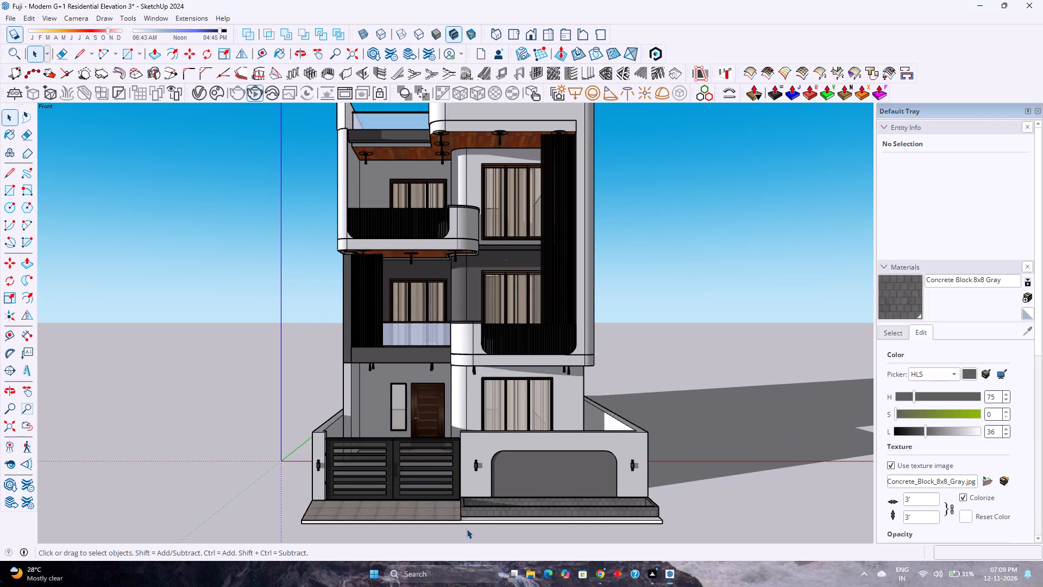
pyautogui.scroll(-2, 467, 529)
pyautogui.scroll(3, 467, 529)
pyautogui.scroll(-2, 467, 529)
pyautogui.scroll(8, 411, 262)
pyautogui.scroll(-9, 441, 233)
pyautogui.scroll(1, 440, 265)
# Examine from below the wooden ceiling under the second-floor balcony and its border where it meets the curved wall.
pyautogui.moveTo(440, 263); pyautogui.dragTo(426, 217, button='middle')
pyautogui.middleClick(426, 216)
pyautogui.scroll(-2, 426, 216)
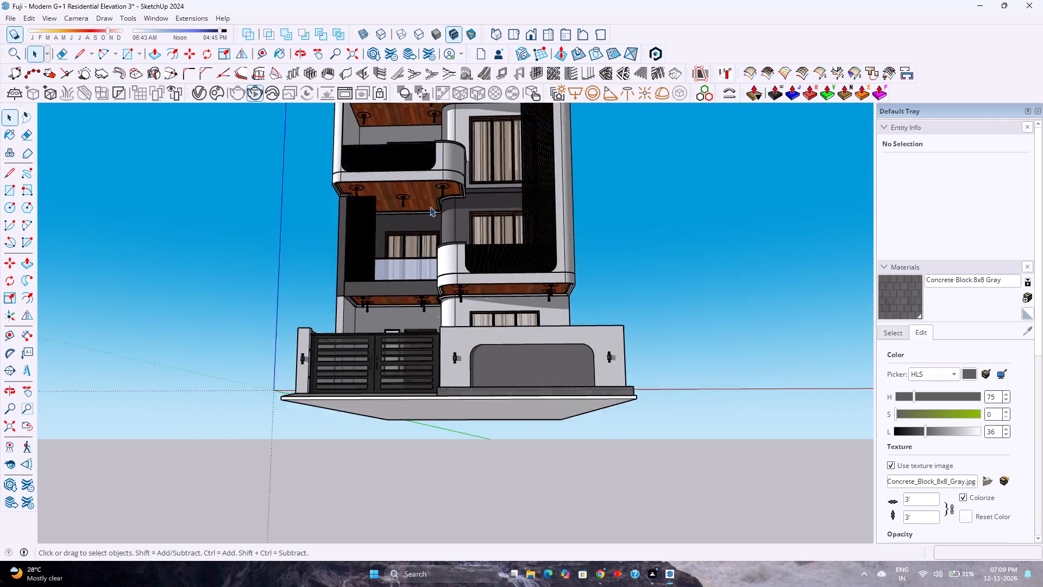
pyautogui.scroll(20, 430, 201)
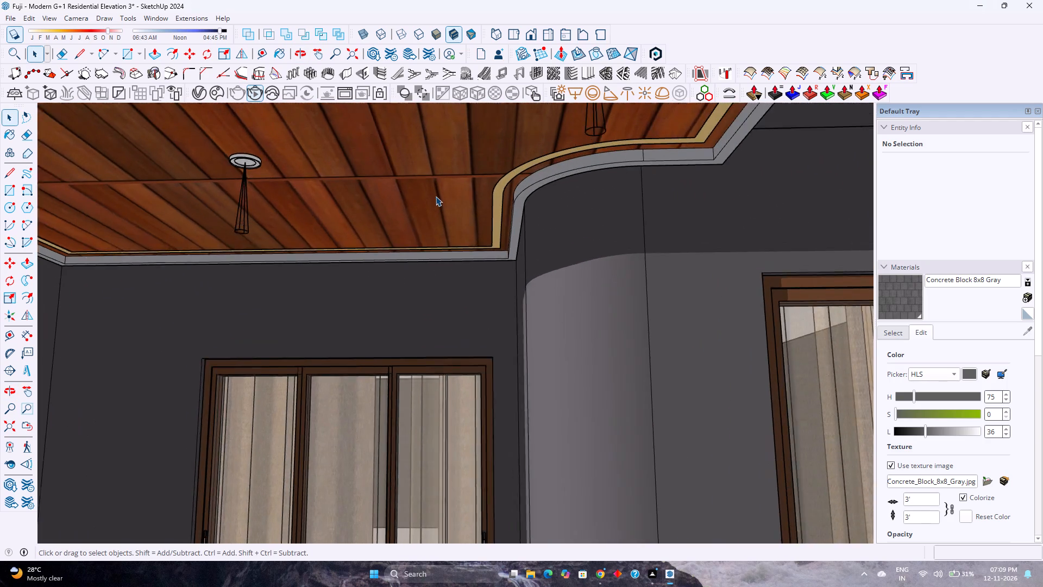
pyautogui.scroll(12, 554, 179)
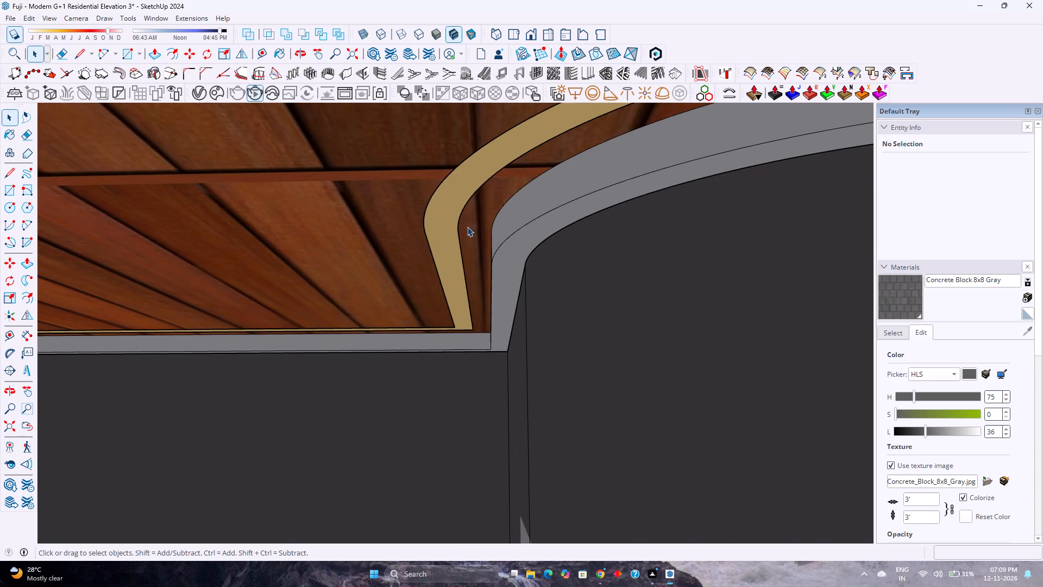
pyautogui.scroll(-14, 478, 217)
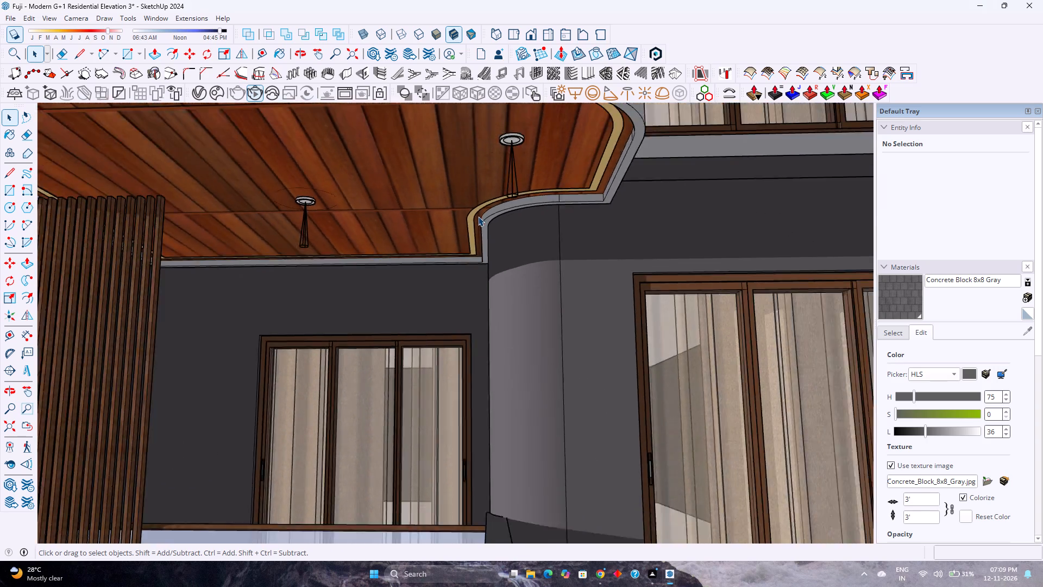
pyautogui.scroll(-20, 478, 216)
pyautogui.scroll(-1, 478, 216)
pyautogui.moveTo(476, 214); pyautogui.dragTo(484, 276, button='middle')
# Restore the standard front view and fit the whole house.
pyautogui.click(527, 35)
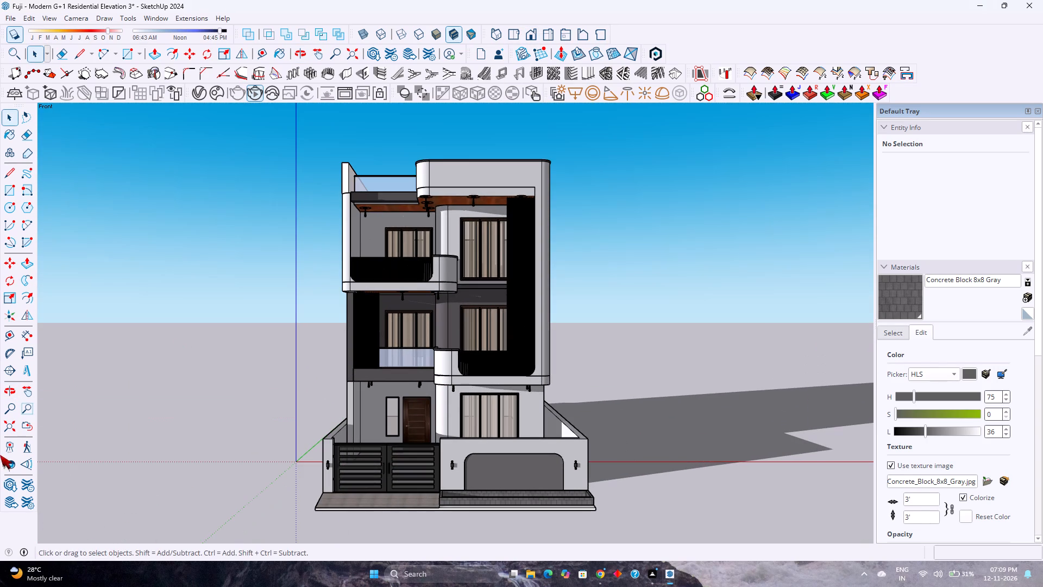
pyautogui.click(12, 426)
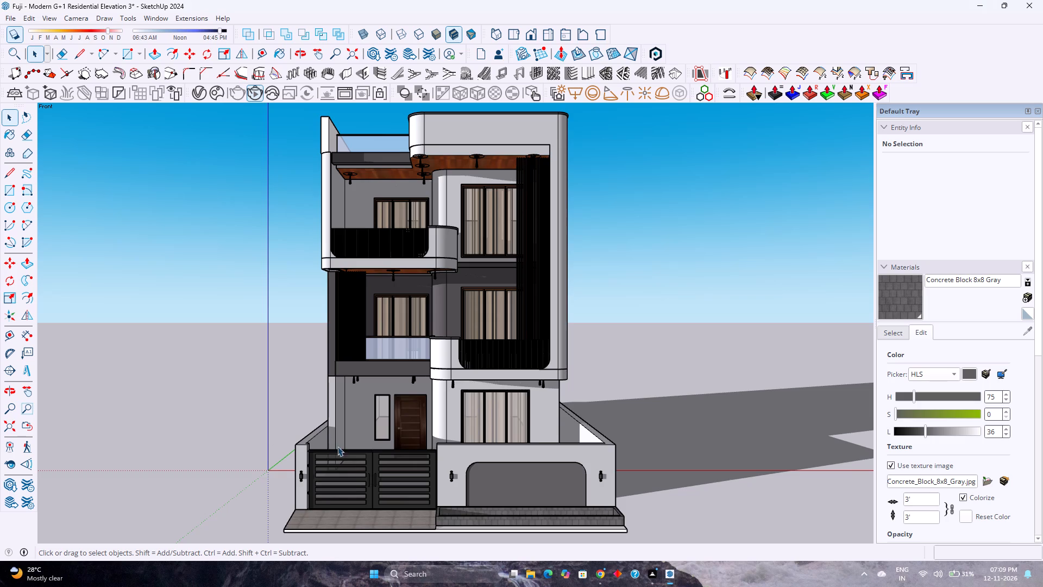
pyautogui.scroll(-1, 337, 446)
pyautogui.scroll(1, 335, 435)
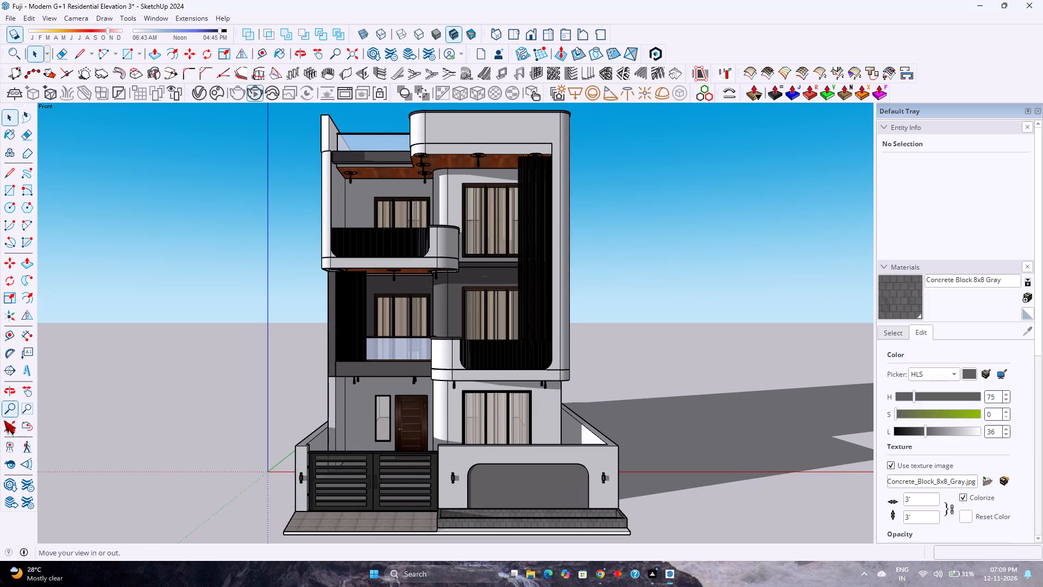
pyautogui.click(4, 430)
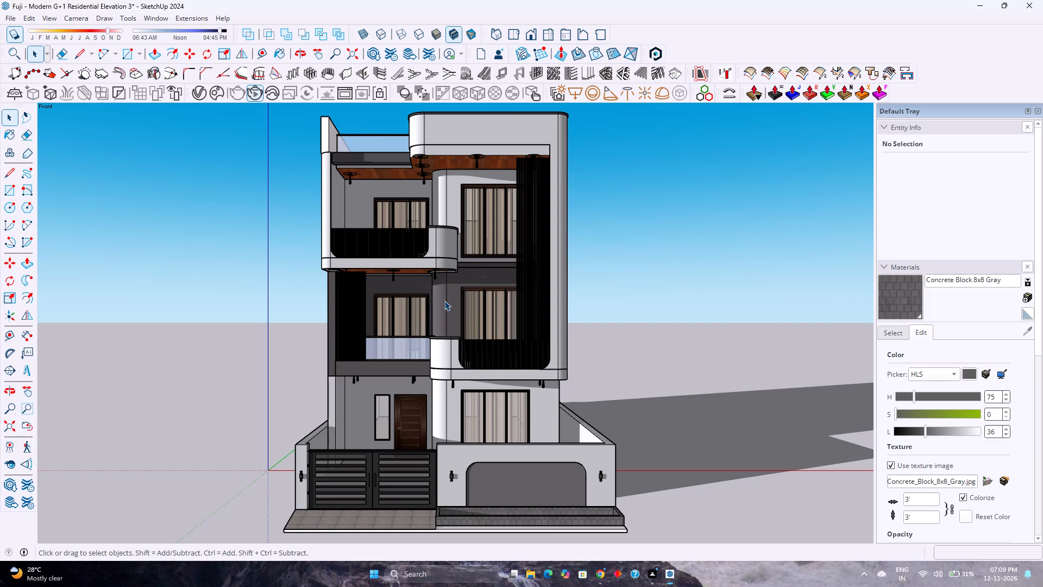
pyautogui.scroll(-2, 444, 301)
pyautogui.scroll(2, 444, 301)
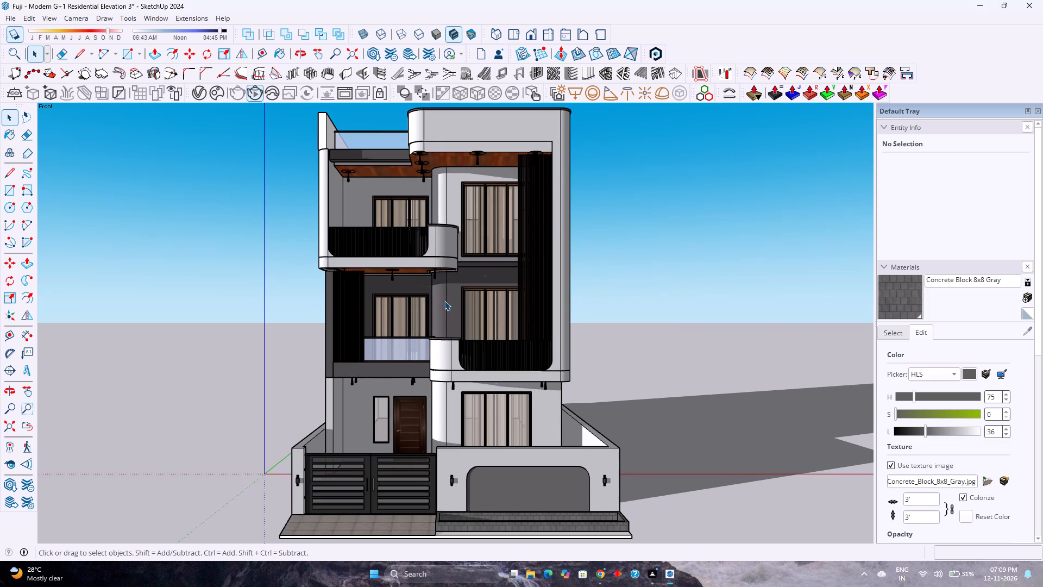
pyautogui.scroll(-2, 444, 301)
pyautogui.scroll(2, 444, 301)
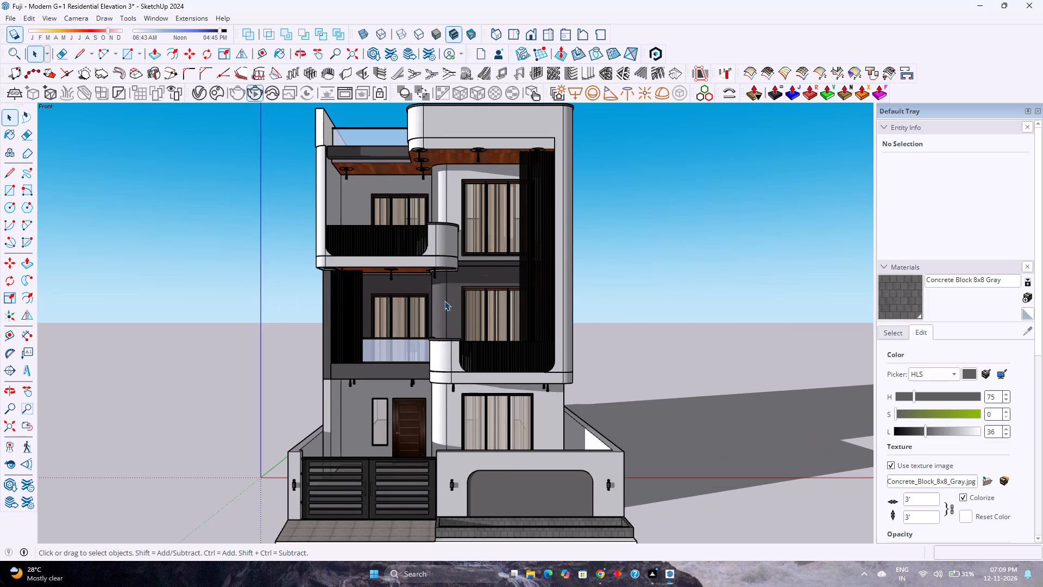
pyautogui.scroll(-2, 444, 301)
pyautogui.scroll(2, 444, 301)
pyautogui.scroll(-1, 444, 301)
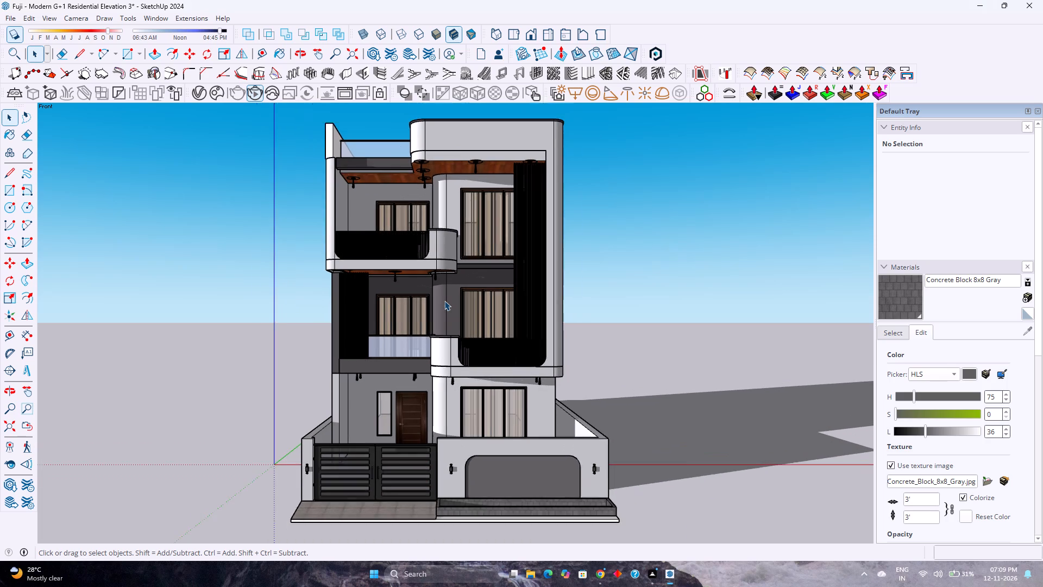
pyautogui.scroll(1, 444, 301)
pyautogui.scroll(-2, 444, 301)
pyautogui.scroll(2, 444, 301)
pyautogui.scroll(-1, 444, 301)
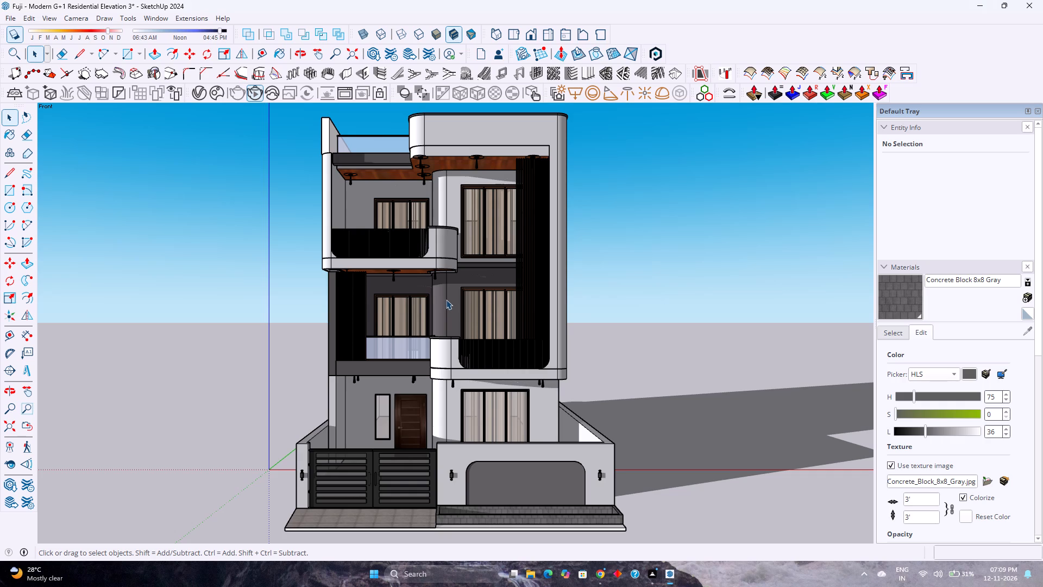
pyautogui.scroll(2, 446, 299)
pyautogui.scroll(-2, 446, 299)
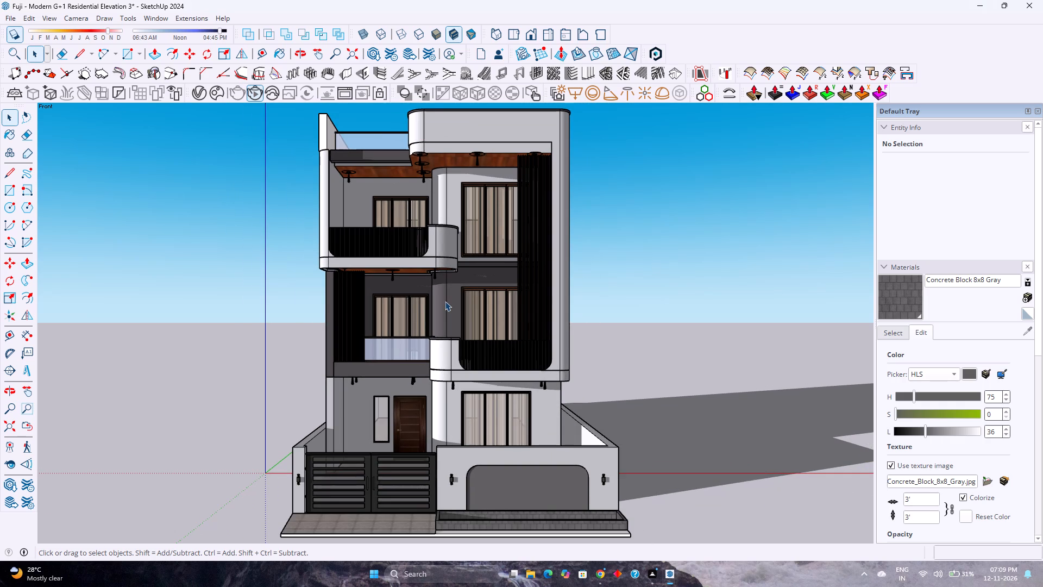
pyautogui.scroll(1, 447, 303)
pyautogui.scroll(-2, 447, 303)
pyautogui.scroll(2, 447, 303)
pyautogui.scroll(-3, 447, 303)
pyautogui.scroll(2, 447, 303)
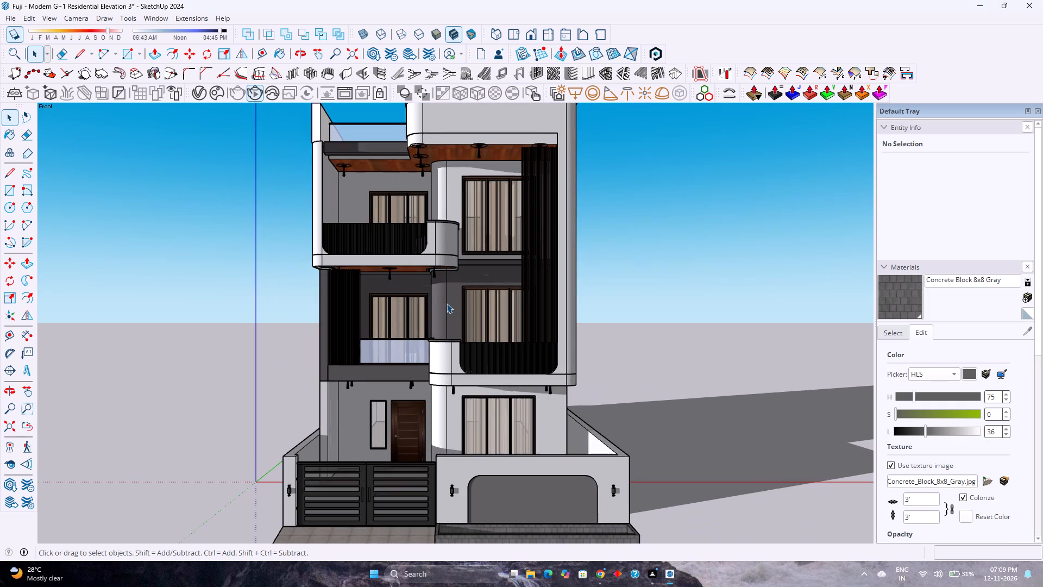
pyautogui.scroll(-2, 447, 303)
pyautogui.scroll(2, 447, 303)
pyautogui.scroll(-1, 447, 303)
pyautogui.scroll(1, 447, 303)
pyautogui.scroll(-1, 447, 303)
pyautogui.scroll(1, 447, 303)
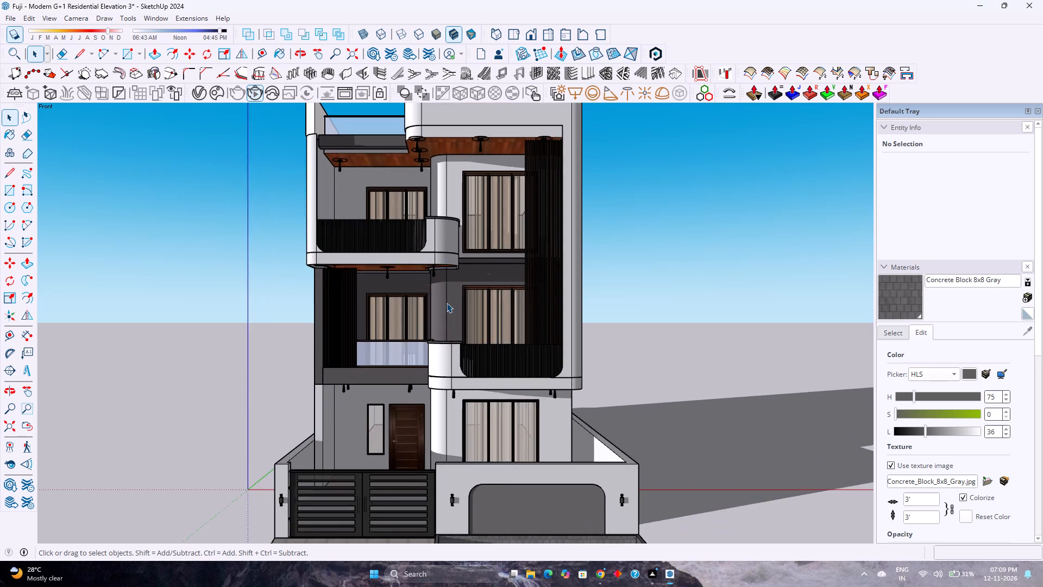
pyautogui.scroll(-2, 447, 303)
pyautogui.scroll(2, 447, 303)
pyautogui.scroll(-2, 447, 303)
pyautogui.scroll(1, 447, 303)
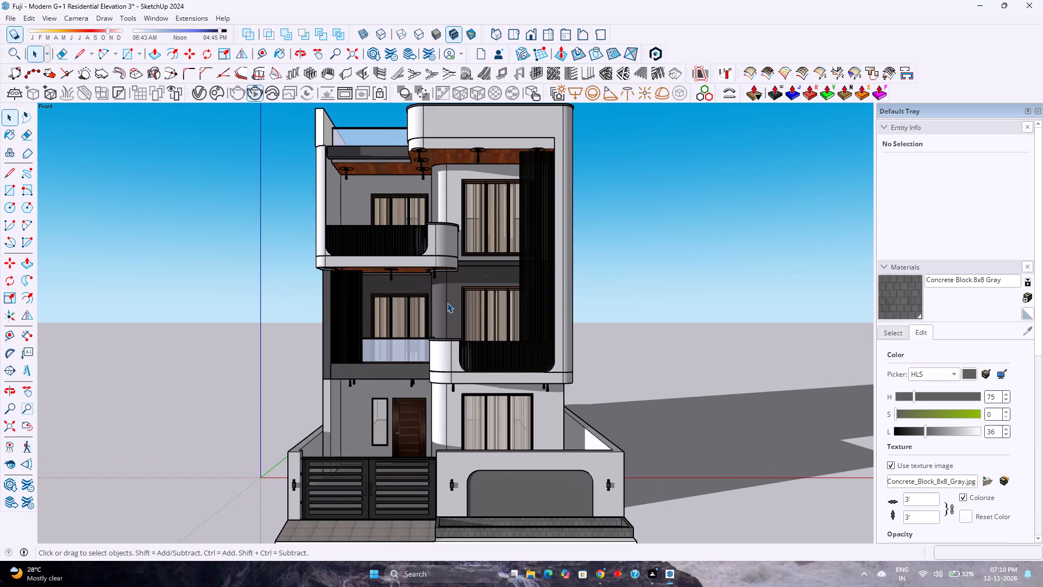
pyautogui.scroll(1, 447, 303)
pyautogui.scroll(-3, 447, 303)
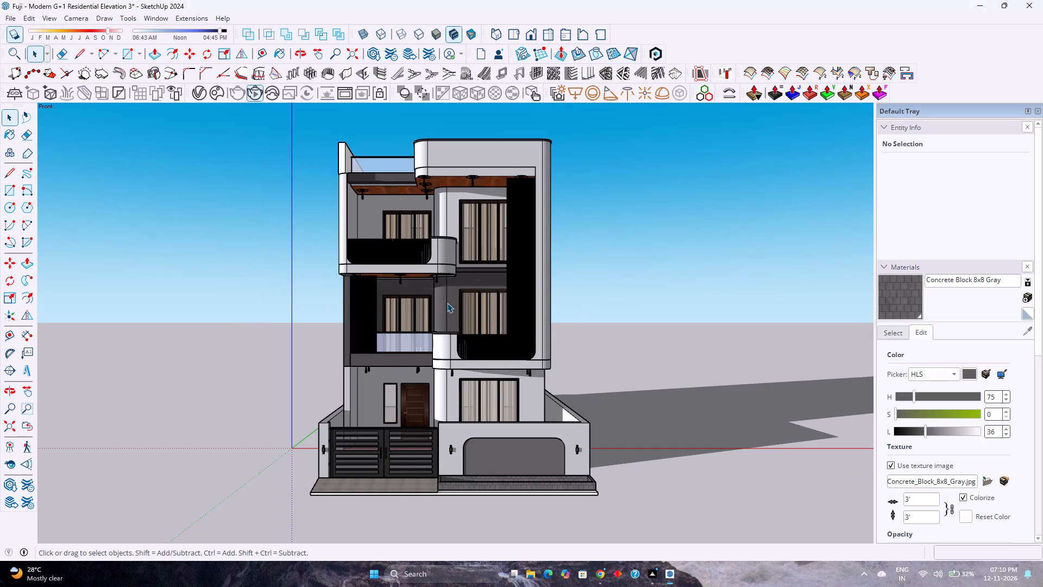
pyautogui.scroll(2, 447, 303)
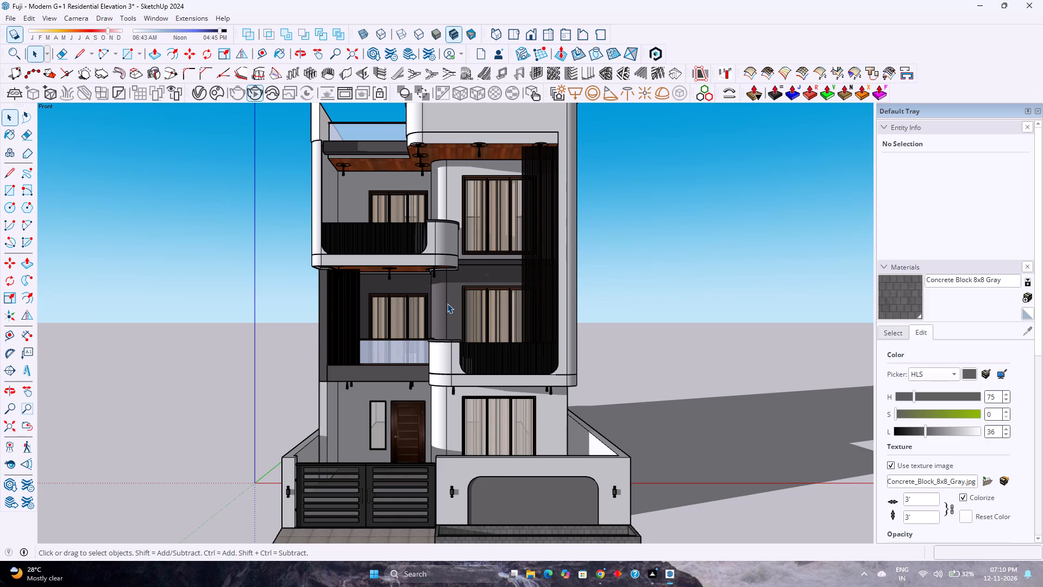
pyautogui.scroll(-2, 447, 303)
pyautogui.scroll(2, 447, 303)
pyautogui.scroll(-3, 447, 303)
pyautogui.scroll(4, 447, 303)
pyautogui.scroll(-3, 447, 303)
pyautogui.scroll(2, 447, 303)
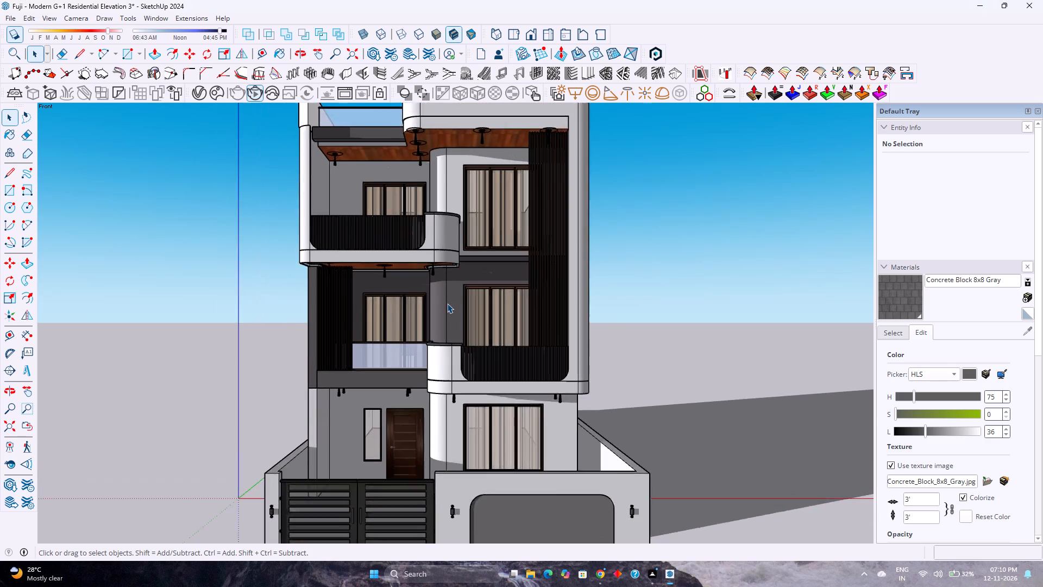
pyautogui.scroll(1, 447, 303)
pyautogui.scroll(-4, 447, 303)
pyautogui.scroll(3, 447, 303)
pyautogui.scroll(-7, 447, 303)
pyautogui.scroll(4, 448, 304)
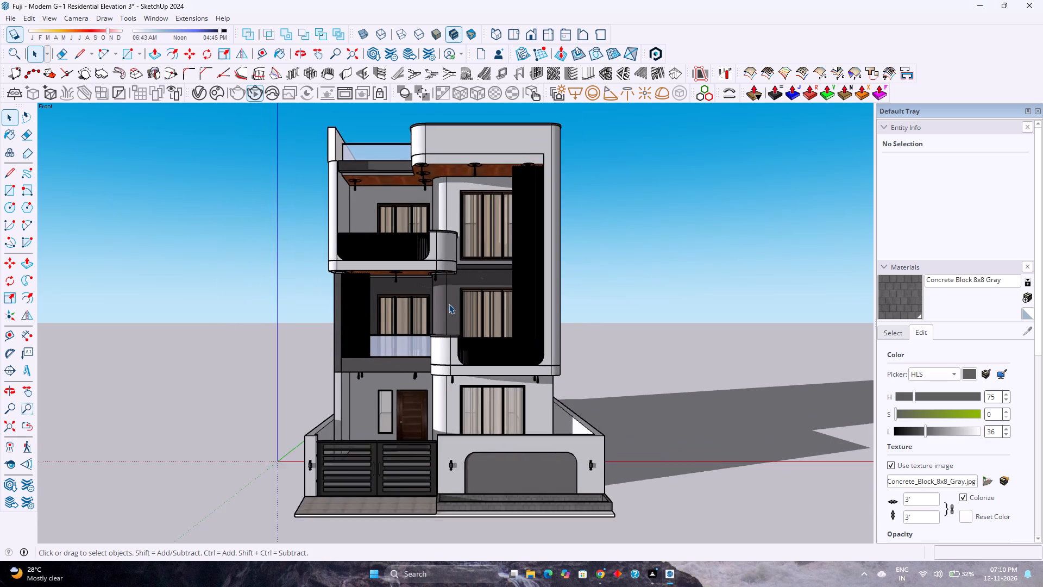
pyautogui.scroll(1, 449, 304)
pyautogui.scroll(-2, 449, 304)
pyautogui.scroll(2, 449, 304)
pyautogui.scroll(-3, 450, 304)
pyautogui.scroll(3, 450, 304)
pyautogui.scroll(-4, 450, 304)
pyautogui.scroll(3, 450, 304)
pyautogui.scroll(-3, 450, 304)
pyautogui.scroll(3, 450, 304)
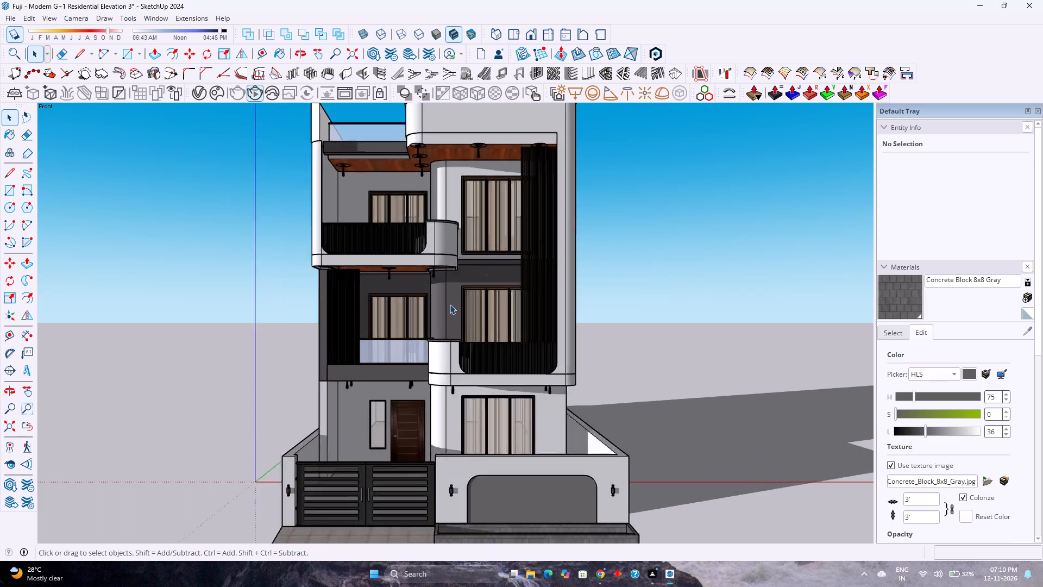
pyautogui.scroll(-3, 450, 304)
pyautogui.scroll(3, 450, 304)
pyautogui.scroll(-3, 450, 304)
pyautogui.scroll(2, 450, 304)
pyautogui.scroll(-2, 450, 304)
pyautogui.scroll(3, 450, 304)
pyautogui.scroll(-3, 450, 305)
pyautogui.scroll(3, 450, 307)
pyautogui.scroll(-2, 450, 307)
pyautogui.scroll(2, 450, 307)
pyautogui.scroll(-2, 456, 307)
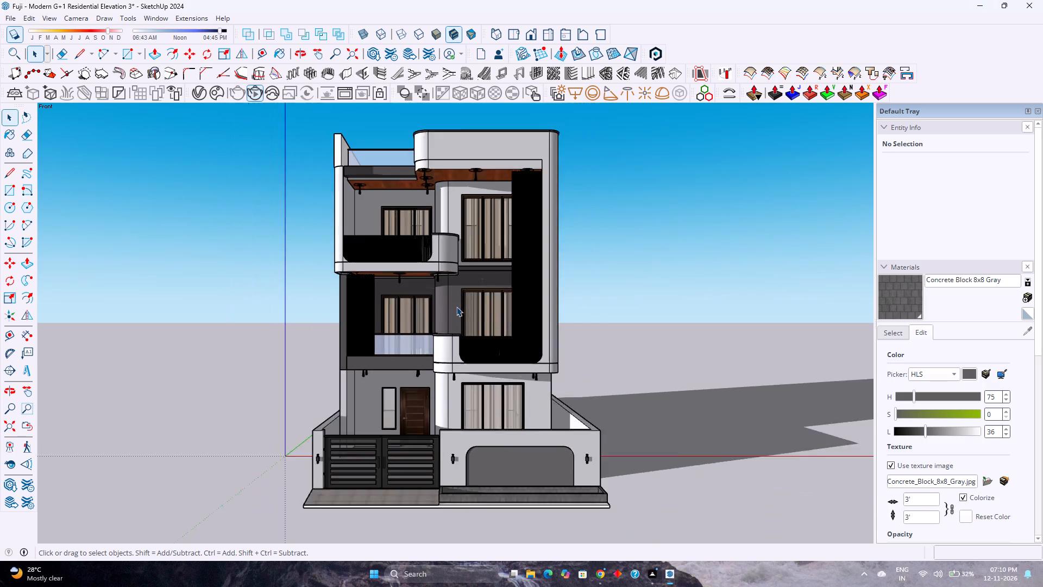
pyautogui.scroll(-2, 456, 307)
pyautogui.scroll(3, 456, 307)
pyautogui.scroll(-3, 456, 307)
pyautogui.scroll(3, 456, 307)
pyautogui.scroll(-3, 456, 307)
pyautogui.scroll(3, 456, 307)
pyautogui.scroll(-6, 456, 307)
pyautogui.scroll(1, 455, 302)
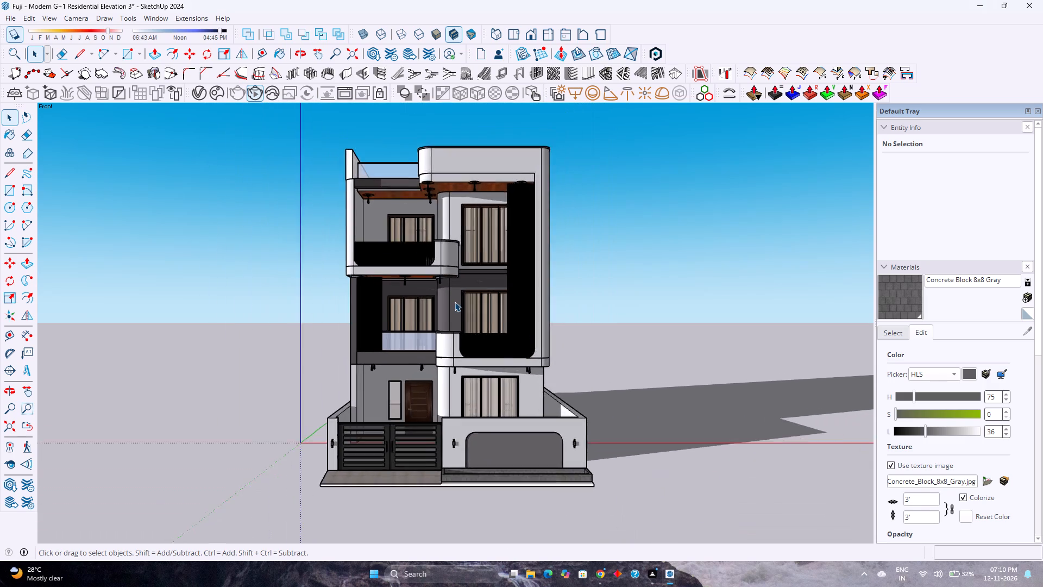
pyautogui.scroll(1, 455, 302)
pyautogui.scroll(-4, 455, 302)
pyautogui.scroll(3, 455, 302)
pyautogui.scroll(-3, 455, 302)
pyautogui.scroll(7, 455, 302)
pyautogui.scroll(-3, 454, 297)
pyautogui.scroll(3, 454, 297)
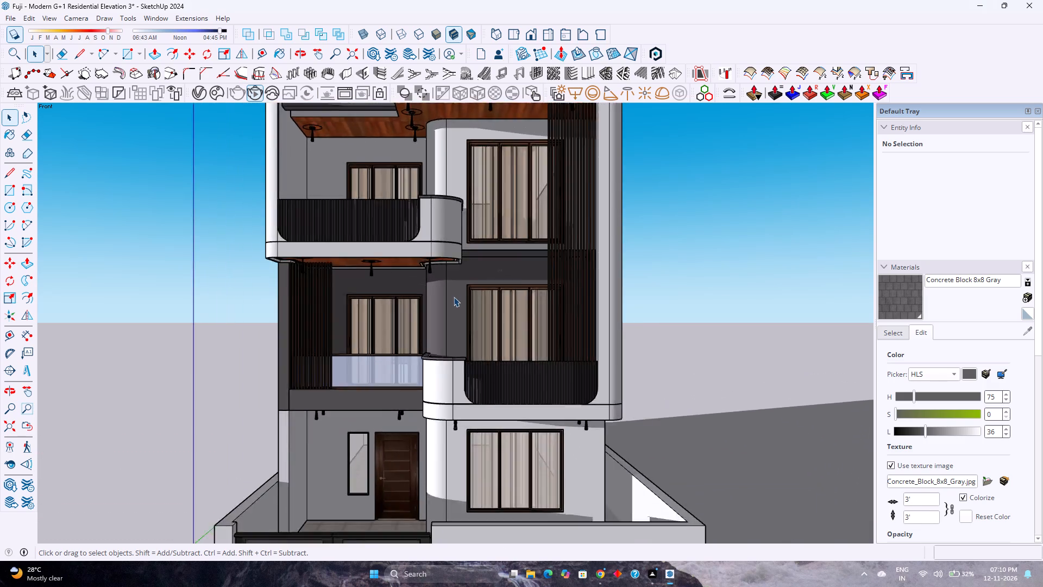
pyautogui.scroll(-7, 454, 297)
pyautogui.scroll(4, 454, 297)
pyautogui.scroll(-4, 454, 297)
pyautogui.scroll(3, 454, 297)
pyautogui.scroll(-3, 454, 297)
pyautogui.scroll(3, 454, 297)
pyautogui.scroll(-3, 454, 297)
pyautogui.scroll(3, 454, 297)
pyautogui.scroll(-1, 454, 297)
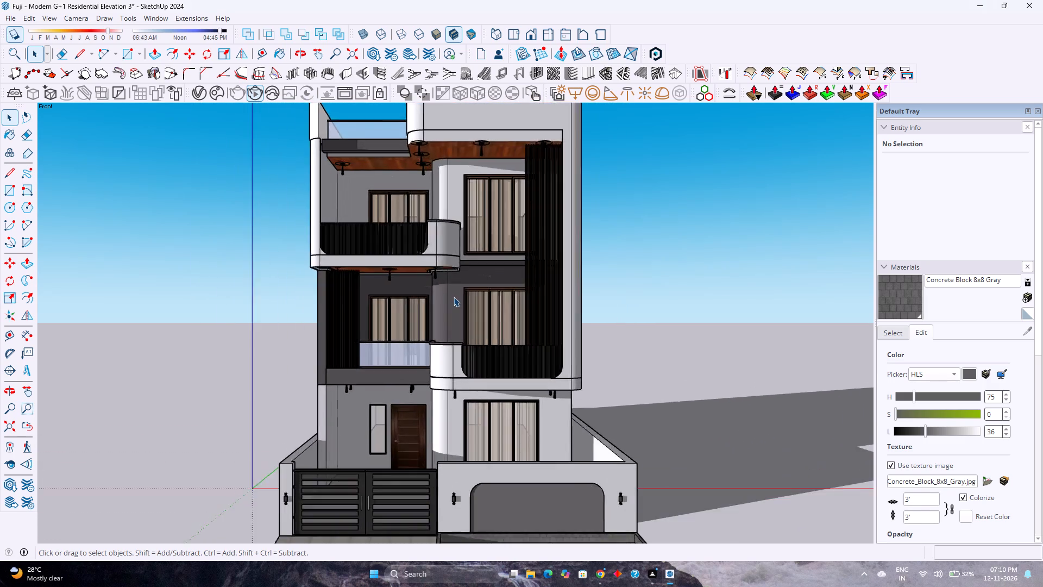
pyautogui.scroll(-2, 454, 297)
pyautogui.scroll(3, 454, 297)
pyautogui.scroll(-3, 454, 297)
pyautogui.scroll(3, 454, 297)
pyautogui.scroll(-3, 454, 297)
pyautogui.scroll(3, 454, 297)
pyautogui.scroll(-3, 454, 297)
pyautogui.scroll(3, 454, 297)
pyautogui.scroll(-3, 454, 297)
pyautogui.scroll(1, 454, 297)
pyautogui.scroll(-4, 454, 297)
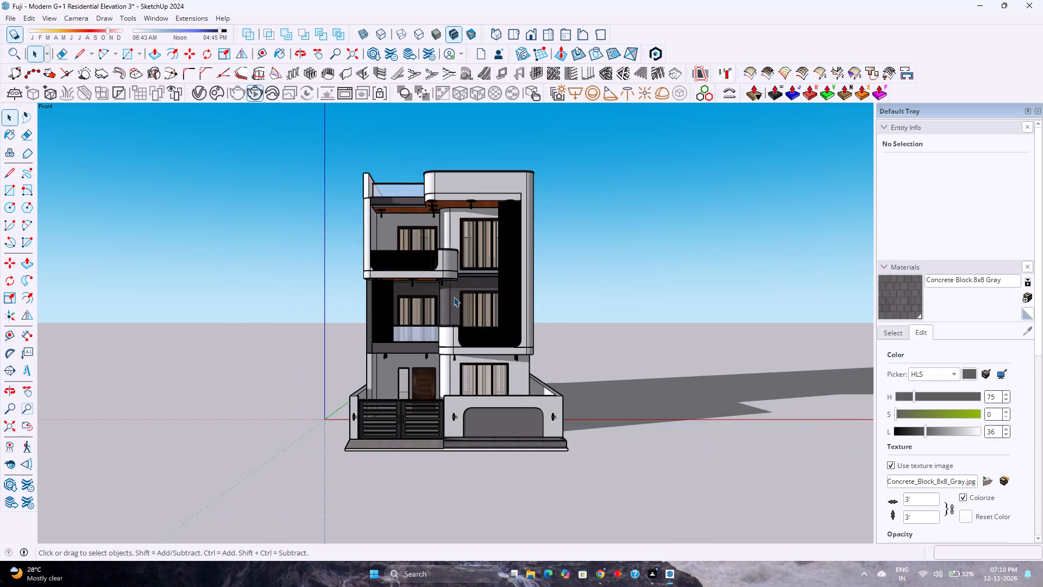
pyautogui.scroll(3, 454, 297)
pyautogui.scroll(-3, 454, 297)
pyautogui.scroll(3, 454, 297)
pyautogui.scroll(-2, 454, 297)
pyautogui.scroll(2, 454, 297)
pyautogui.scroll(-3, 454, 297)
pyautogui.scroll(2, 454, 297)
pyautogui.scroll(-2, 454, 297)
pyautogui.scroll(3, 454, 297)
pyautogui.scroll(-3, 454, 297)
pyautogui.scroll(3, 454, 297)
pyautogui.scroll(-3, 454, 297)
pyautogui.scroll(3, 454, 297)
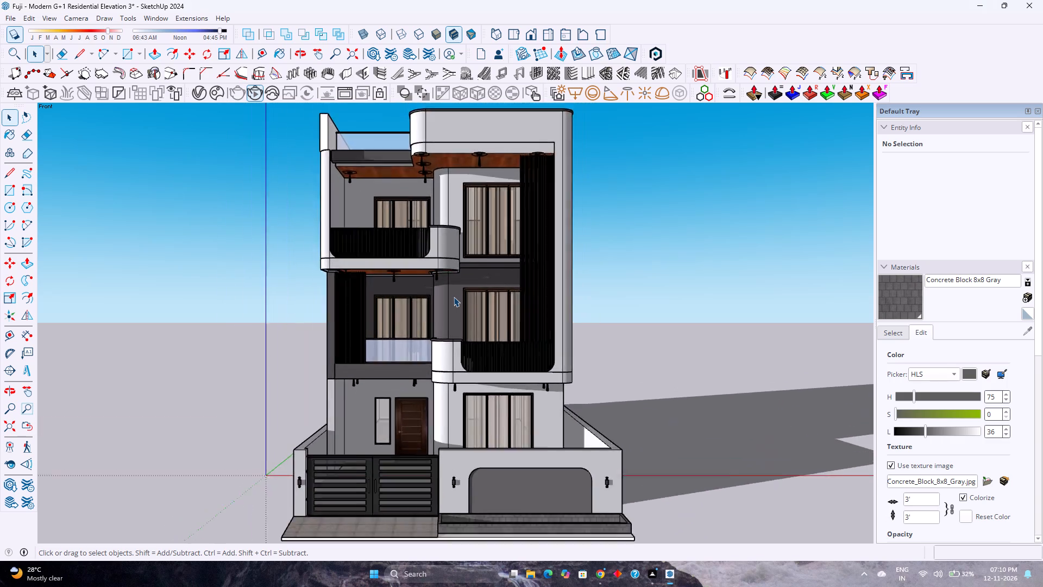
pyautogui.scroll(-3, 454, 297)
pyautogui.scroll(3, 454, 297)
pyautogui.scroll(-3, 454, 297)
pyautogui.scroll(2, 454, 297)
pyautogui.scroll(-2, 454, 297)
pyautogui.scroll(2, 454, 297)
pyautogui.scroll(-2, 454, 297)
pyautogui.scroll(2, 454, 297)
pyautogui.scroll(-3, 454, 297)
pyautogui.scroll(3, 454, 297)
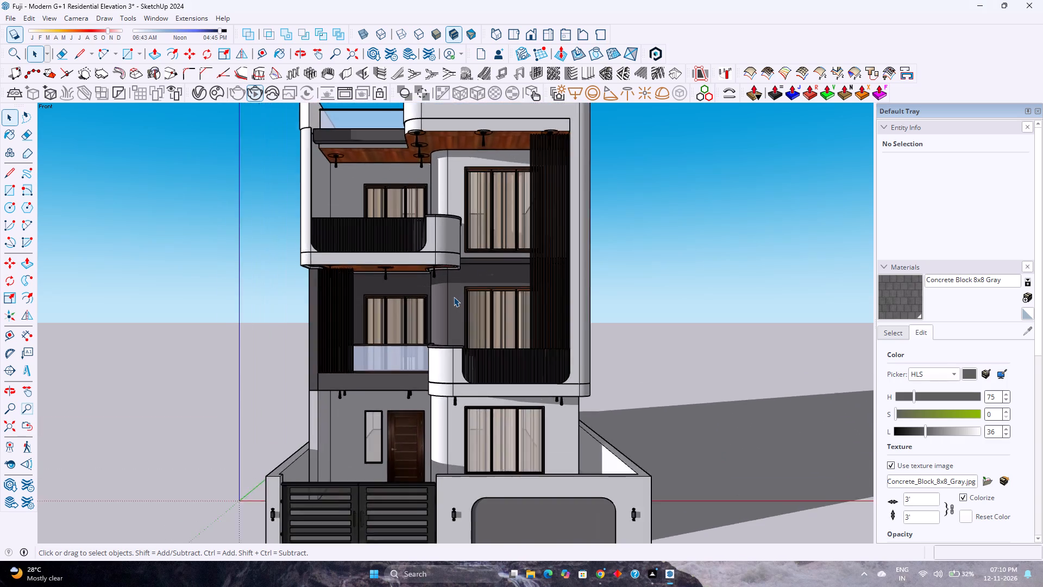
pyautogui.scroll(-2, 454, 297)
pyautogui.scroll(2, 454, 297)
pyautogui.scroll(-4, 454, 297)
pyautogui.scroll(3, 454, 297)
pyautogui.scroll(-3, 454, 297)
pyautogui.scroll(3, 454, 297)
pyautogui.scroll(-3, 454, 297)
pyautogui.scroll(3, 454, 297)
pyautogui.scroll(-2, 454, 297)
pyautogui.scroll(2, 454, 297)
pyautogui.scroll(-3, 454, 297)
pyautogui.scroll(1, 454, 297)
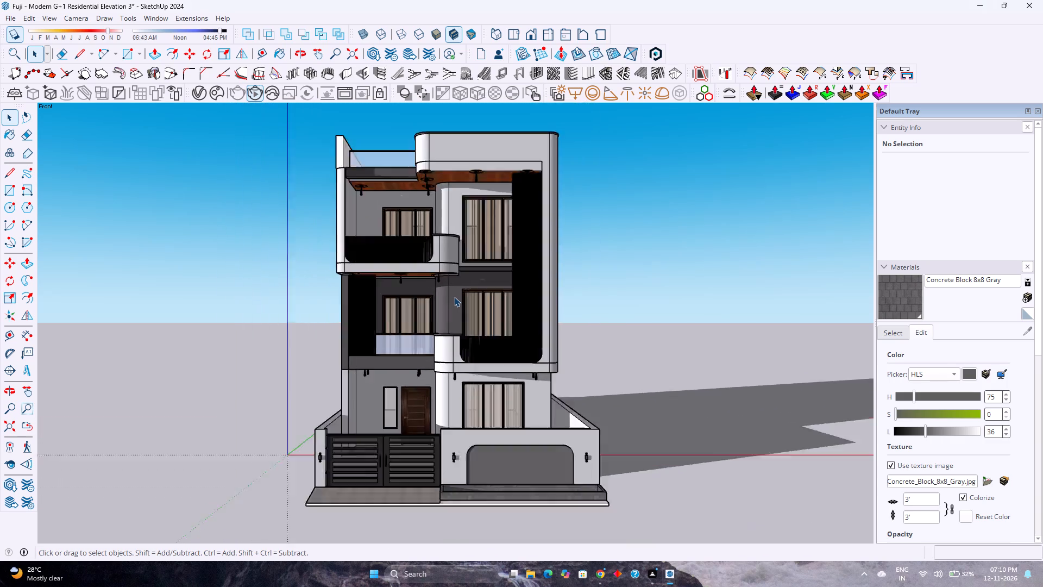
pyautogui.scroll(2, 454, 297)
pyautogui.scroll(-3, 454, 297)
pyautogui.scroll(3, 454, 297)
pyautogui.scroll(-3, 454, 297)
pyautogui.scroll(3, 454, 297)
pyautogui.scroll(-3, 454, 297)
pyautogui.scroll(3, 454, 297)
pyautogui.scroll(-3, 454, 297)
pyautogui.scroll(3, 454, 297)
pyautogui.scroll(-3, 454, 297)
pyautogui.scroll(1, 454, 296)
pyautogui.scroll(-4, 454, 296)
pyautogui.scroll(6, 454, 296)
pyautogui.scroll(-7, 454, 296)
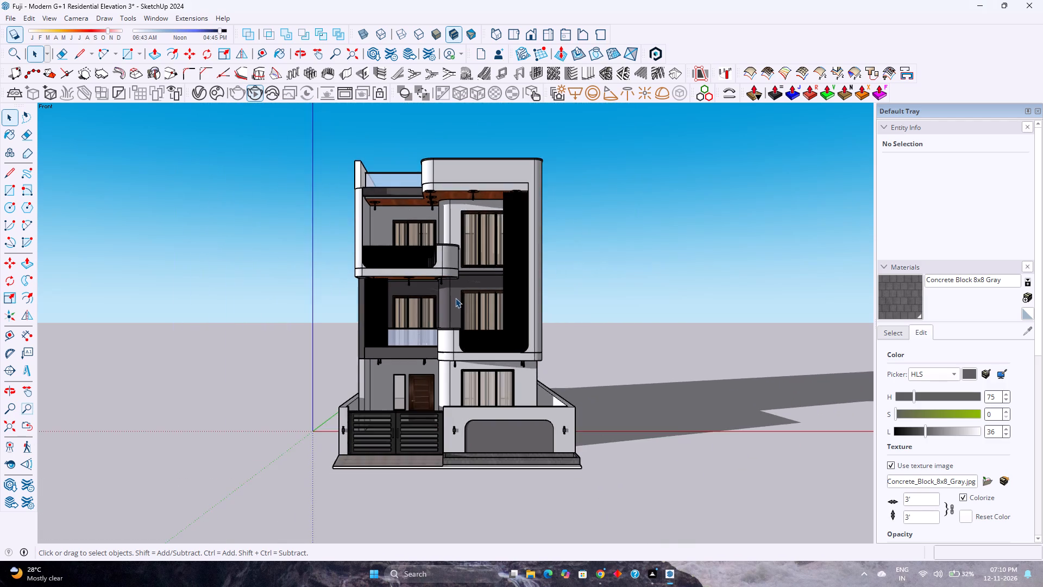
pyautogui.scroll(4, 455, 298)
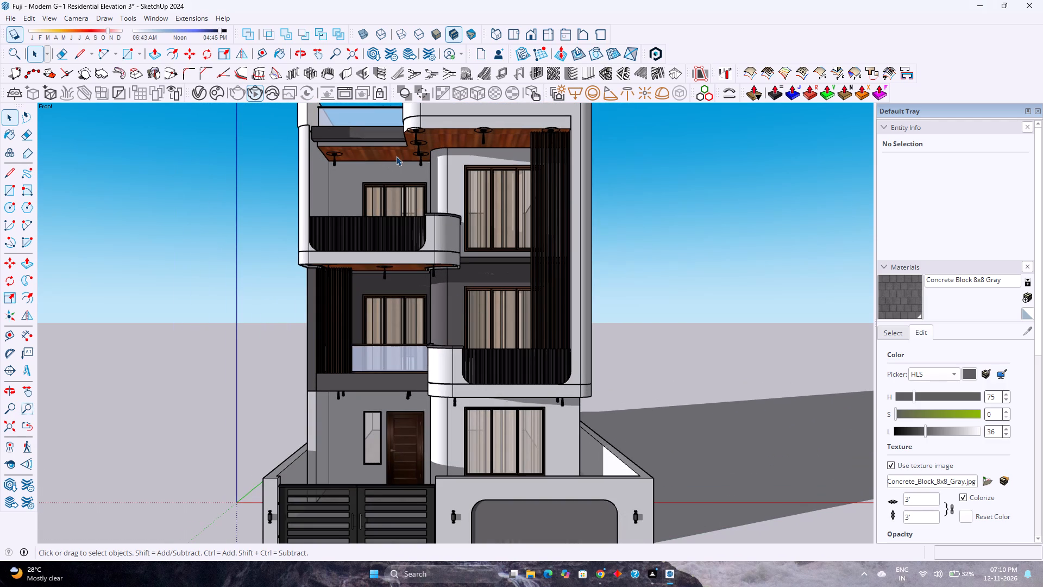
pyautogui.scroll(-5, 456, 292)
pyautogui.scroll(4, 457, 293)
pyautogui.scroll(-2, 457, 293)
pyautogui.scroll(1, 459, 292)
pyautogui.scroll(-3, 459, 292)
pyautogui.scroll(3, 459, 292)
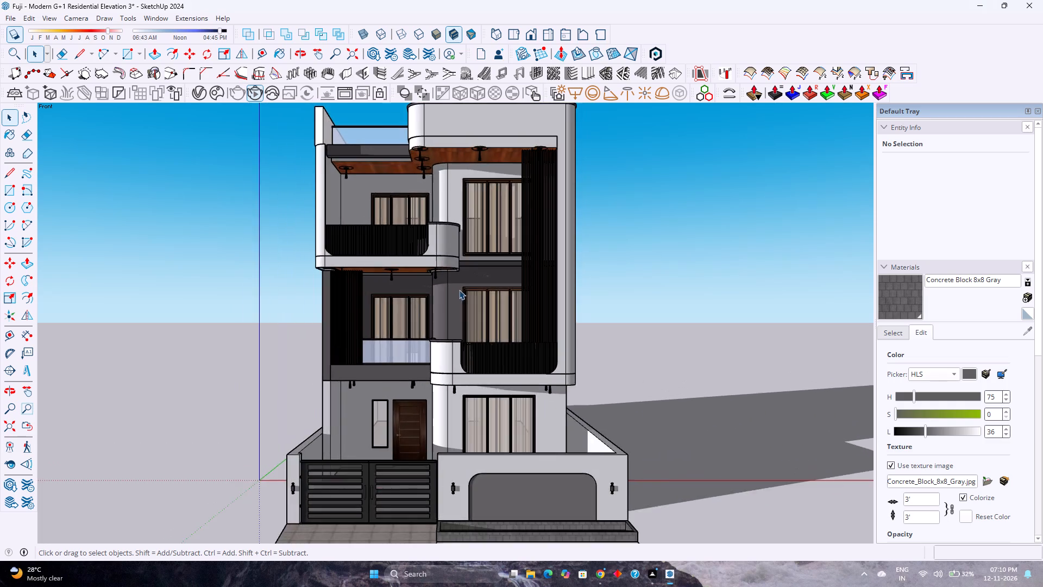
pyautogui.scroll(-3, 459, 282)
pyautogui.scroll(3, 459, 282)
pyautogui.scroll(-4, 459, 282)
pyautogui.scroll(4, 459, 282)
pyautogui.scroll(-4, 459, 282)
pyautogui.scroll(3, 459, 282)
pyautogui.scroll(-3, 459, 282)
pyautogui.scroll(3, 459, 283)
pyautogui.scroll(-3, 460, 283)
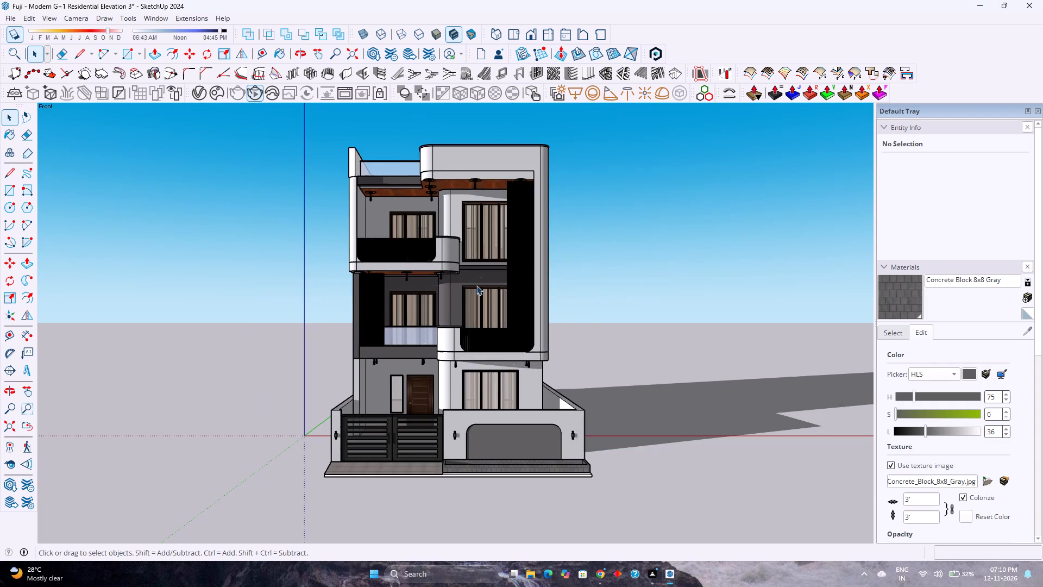
# Examine the first- and second-floor balconies, slatted screens and wooden balcony ceiling from a low, angled close-up view.
pyautogui.scroll(13, 482, 285)
pyautogui.moveTo(481, 300); pyautogui.dragTo(412, 233, button='middle')
pyautogui.scroll(4, 458, 298)
pyautogui.scroll(-8, 453, 298)
pyautogui.moveTo(448, 302); pyautogui.dragTo(465, 345, button='middle')
pyautogui.middleClick(465, 345)
pyautogui.scroll(-1, 465, 345)
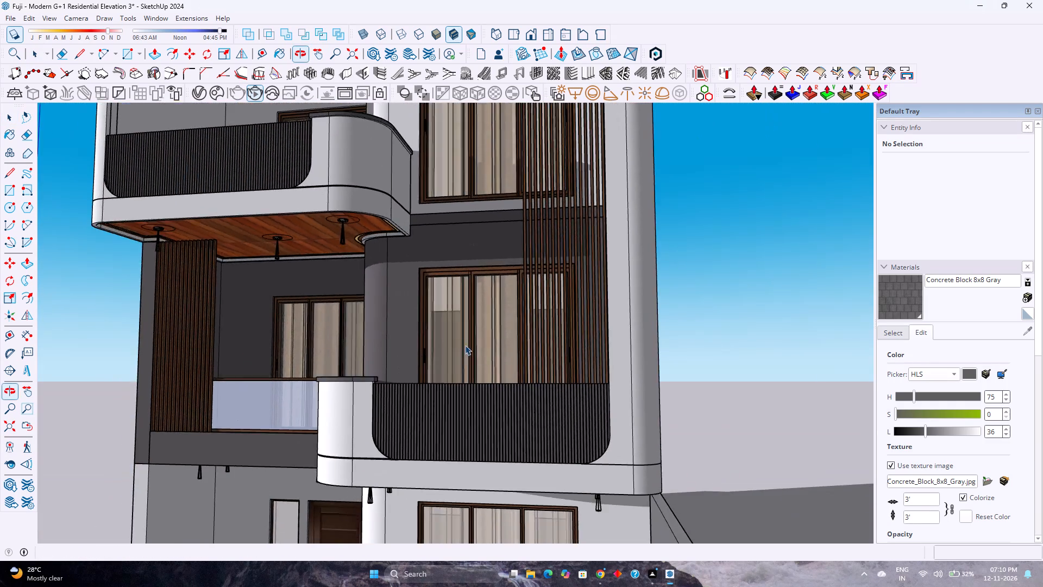
pyautogui.scroll(-6, 465, 345)
# Restore the standard front view and fit the whole house.
pyautogui.click(529, 30)
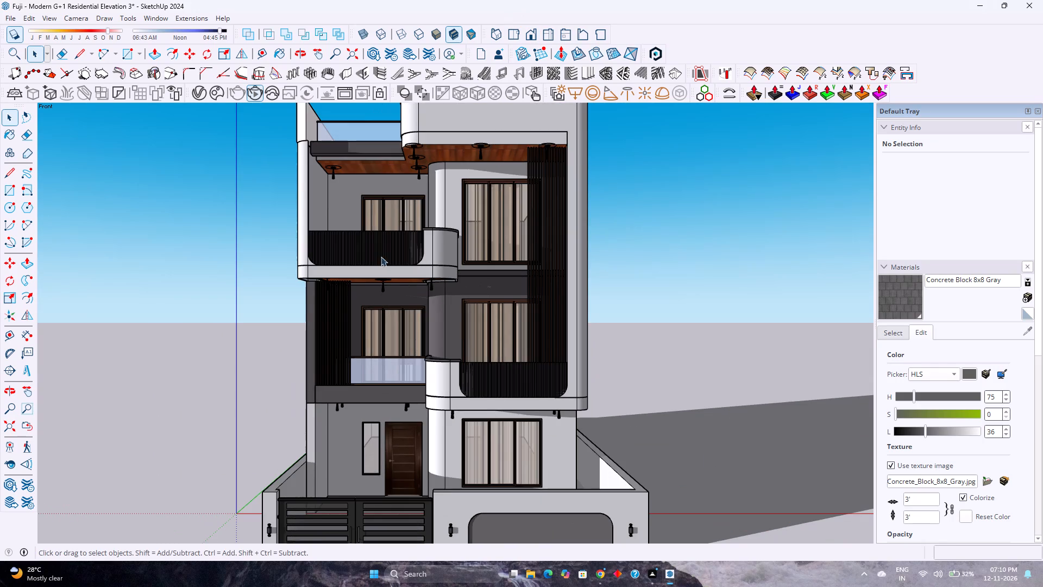
pyautogui.scroll(-4, 335, 346)
pyautogui.scroll(1, 335, 347)
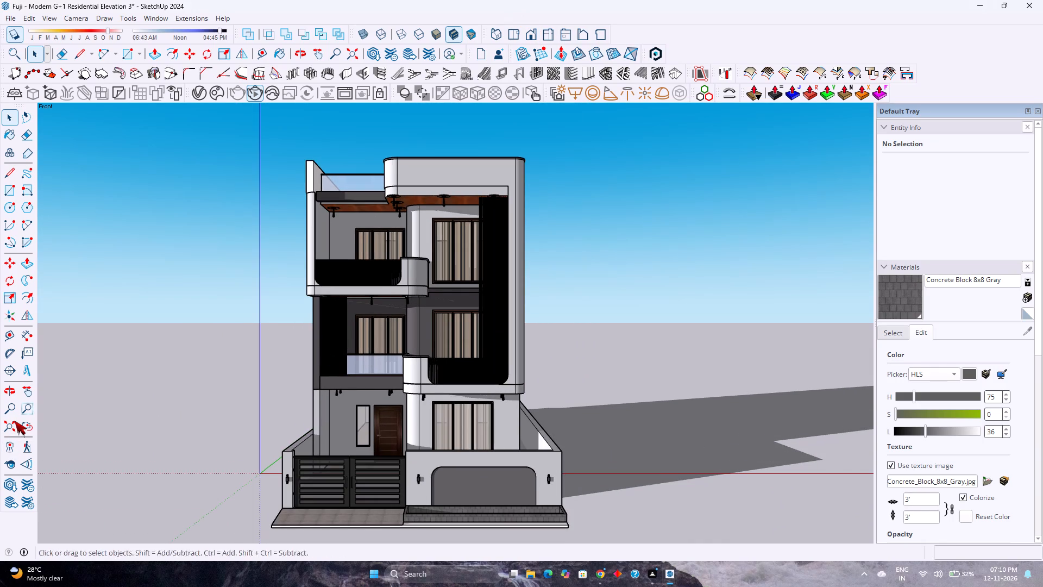
pyautogui.click(15, 421)
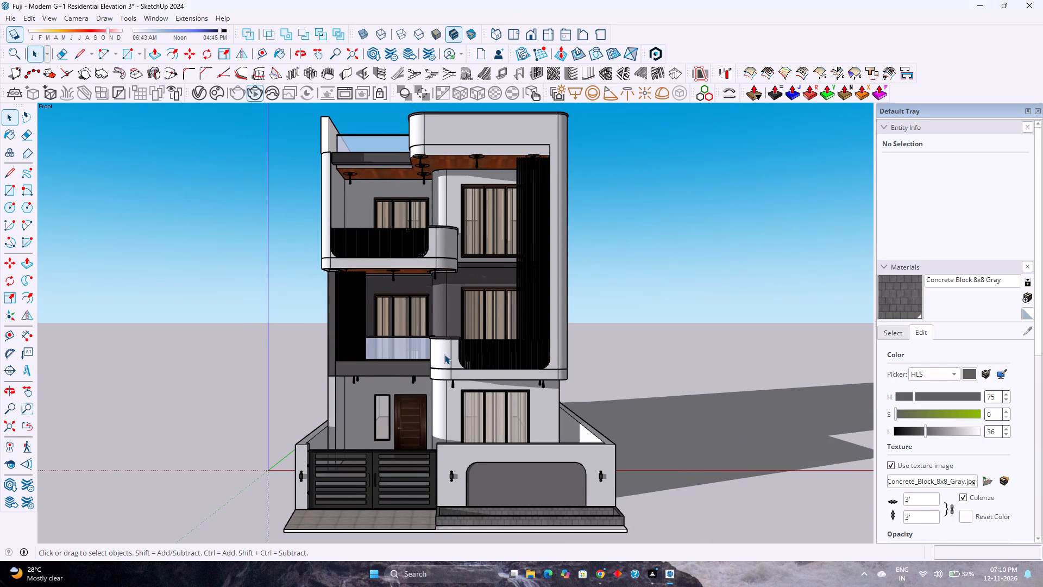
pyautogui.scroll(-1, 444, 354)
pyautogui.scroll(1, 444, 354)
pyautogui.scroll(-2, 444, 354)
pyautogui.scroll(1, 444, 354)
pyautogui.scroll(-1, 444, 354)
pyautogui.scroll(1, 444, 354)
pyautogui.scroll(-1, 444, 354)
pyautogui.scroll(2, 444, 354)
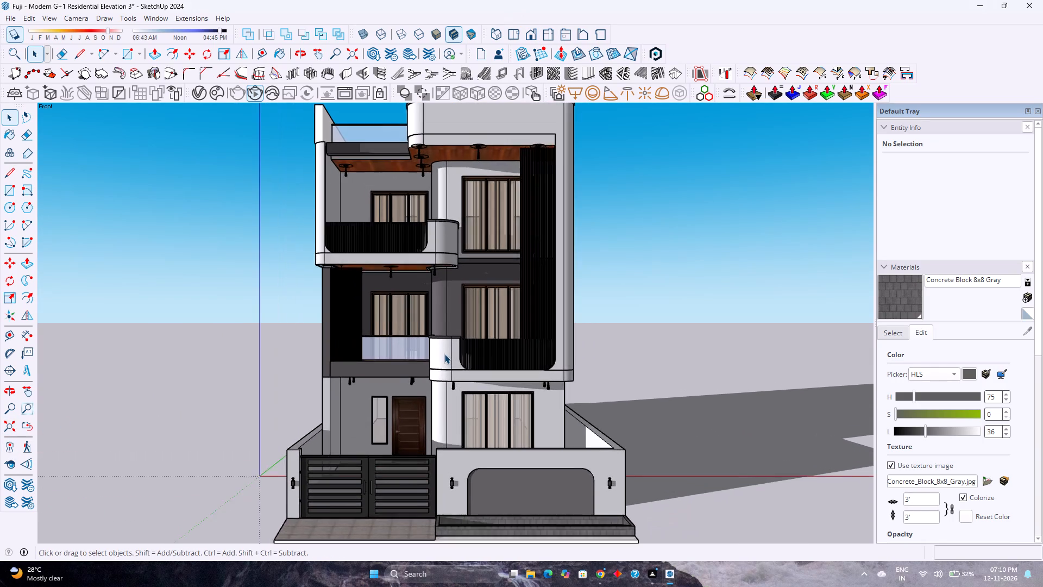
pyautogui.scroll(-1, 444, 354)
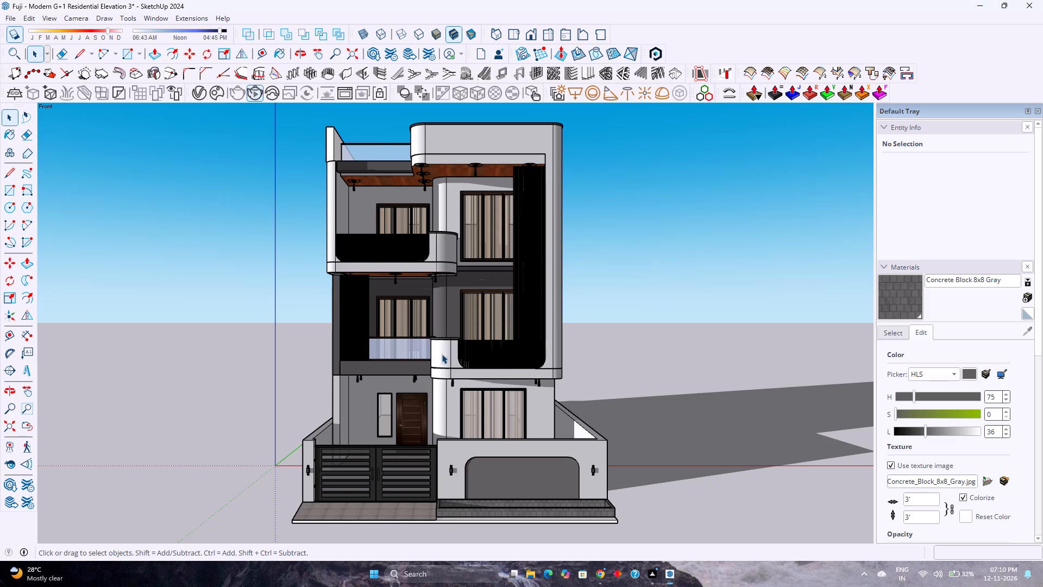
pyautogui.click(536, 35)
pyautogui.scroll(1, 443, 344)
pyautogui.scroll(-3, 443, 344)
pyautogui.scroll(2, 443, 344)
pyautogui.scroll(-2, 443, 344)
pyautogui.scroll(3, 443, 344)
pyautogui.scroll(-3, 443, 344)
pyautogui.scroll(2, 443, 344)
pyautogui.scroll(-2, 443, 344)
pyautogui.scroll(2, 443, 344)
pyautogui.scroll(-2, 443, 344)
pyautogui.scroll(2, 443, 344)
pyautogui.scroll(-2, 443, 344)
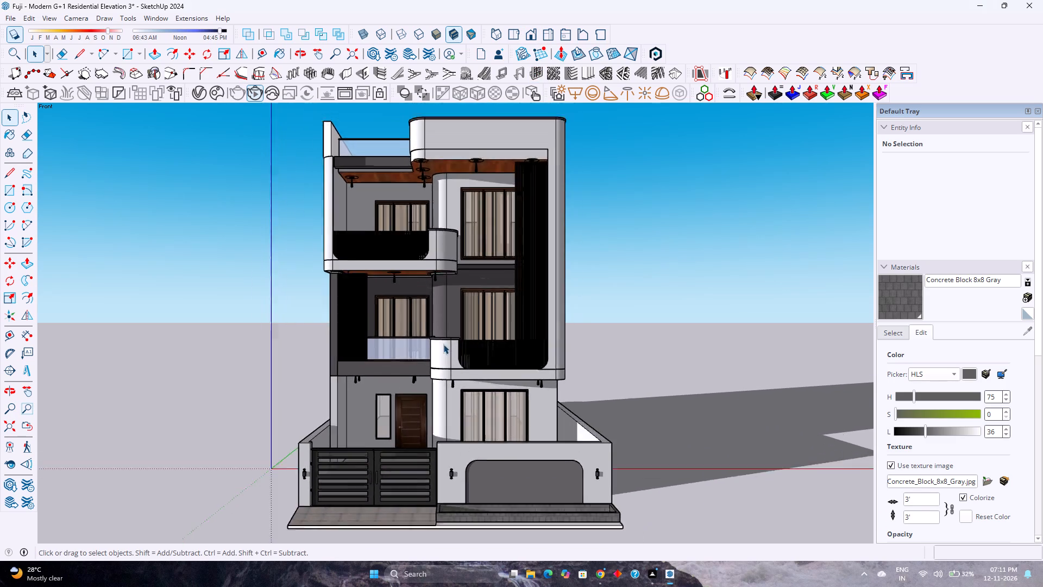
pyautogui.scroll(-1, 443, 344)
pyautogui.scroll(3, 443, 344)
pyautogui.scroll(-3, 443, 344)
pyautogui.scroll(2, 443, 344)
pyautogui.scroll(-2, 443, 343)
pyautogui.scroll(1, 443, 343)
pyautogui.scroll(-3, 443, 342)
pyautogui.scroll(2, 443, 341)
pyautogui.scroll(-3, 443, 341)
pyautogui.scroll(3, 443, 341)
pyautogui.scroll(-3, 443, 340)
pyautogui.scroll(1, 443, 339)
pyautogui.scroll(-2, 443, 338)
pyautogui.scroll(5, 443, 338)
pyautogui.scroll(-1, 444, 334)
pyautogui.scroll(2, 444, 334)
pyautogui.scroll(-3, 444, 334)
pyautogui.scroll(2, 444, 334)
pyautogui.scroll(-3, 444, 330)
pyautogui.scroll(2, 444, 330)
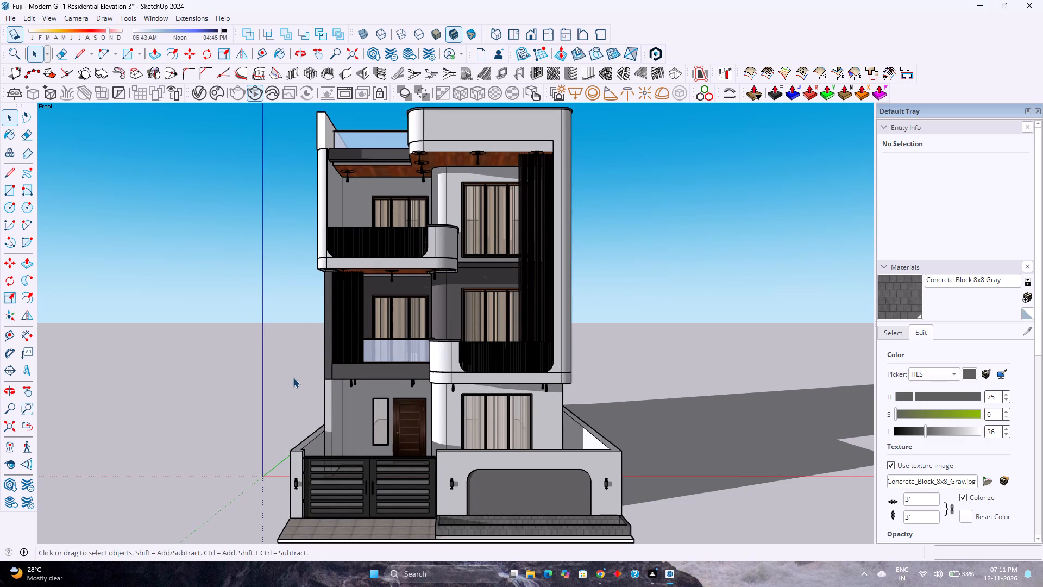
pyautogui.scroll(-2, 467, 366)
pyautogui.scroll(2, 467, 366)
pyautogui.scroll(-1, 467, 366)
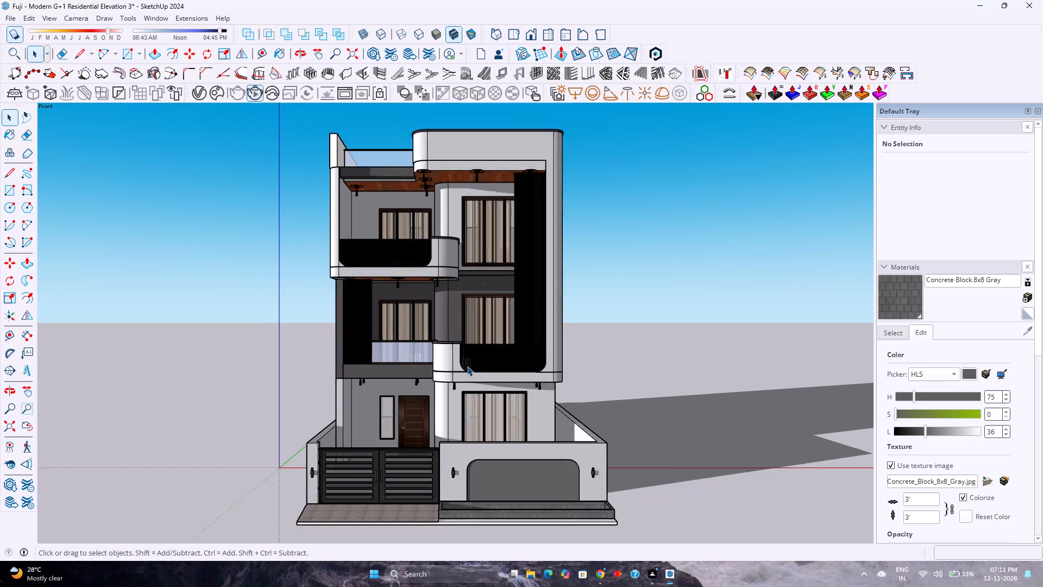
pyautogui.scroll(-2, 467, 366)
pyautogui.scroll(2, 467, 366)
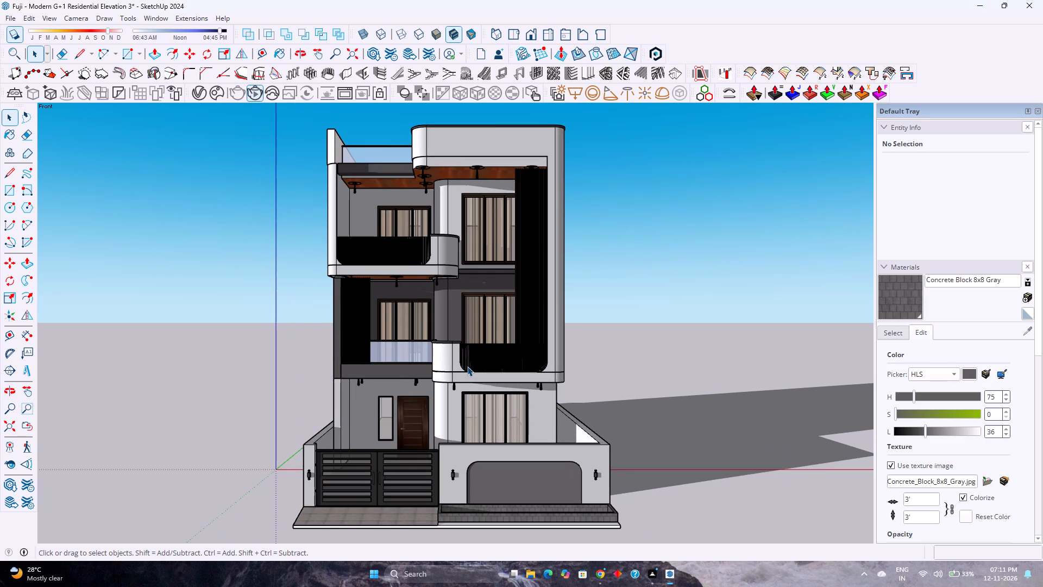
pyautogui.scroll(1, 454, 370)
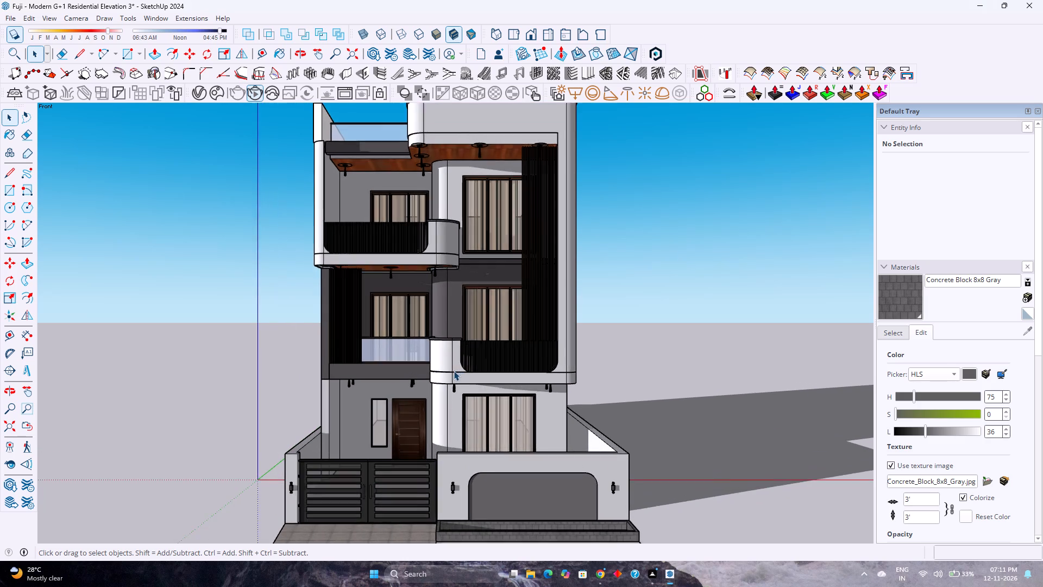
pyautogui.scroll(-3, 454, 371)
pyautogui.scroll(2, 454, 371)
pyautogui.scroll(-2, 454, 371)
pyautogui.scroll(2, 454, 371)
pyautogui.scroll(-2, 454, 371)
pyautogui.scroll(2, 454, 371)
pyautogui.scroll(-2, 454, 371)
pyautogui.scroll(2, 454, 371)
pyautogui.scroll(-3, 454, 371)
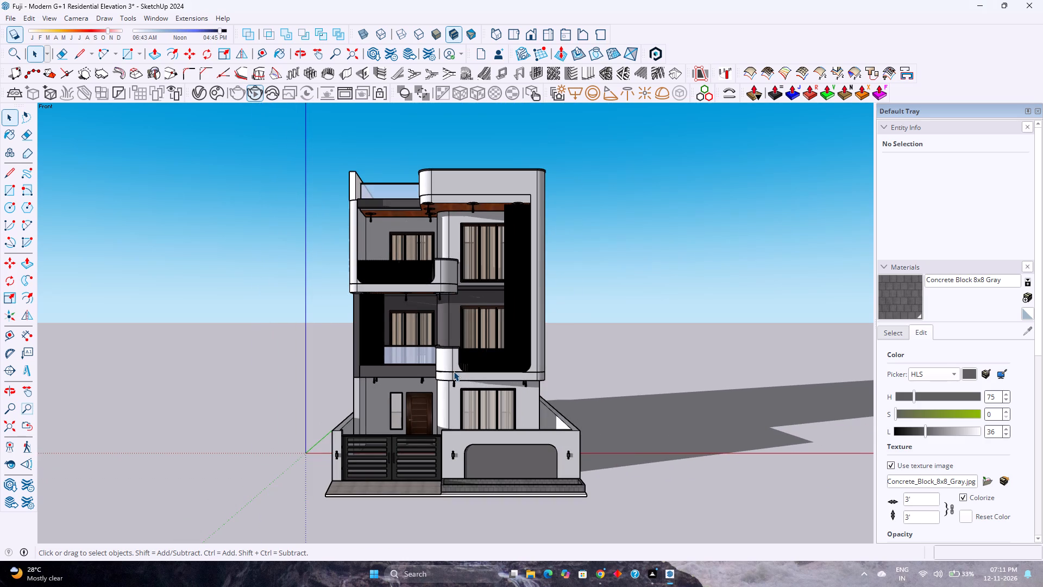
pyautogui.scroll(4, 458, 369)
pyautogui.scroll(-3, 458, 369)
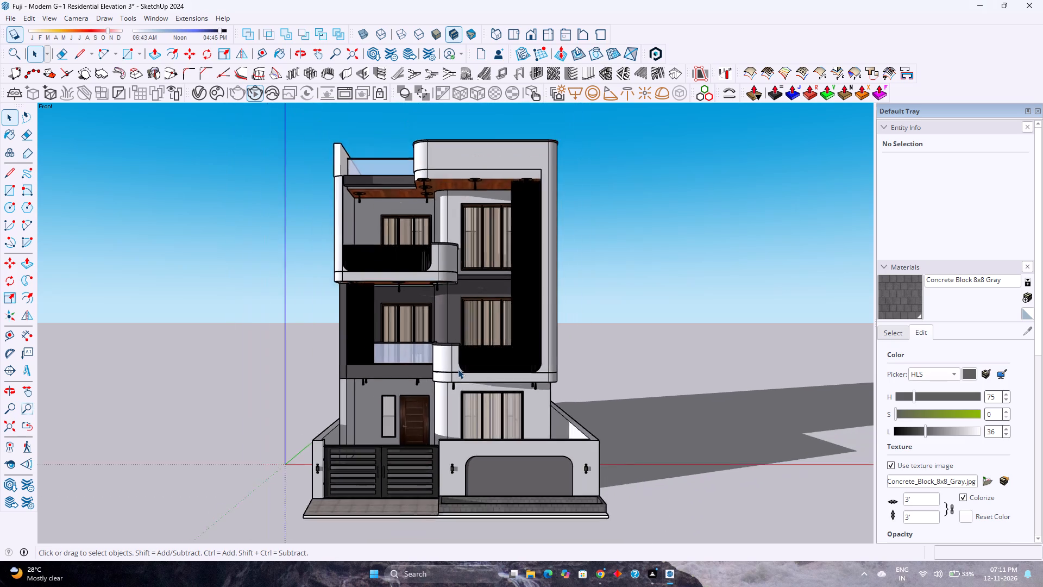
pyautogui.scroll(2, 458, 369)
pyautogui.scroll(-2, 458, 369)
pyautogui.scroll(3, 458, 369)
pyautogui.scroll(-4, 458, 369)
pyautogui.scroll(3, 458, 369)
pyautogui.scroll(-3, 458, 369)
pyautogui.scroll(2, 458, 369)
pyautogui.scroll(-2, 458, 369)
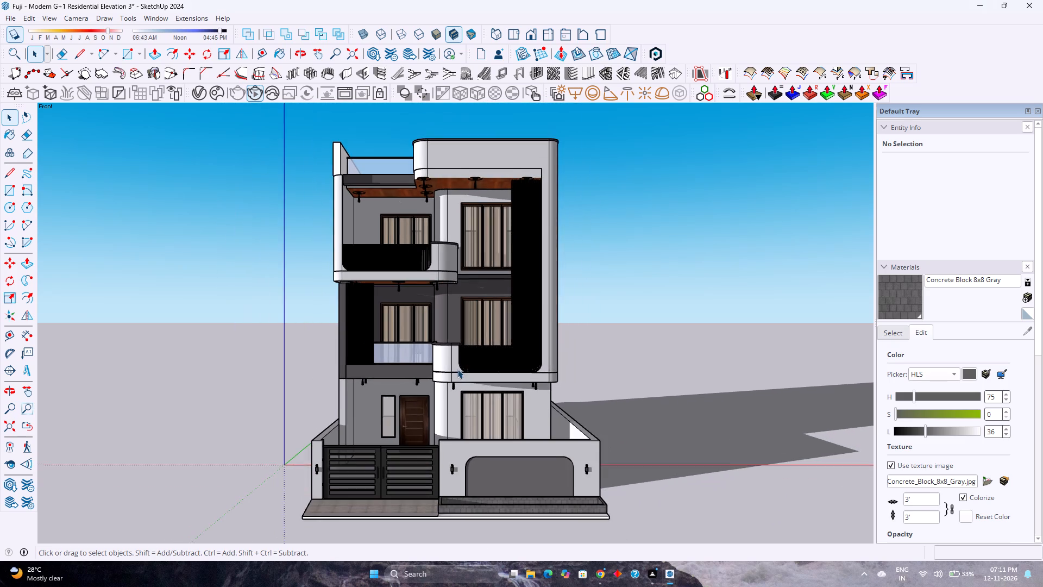
# Examine the first-floor balcony's horizontal wall groove where it meets the dark slatted panel's rounded lower corner, in front view.
pyautogui.scroll(17, 457, 369)
pyautogui.scroll(-3, 451, 373)
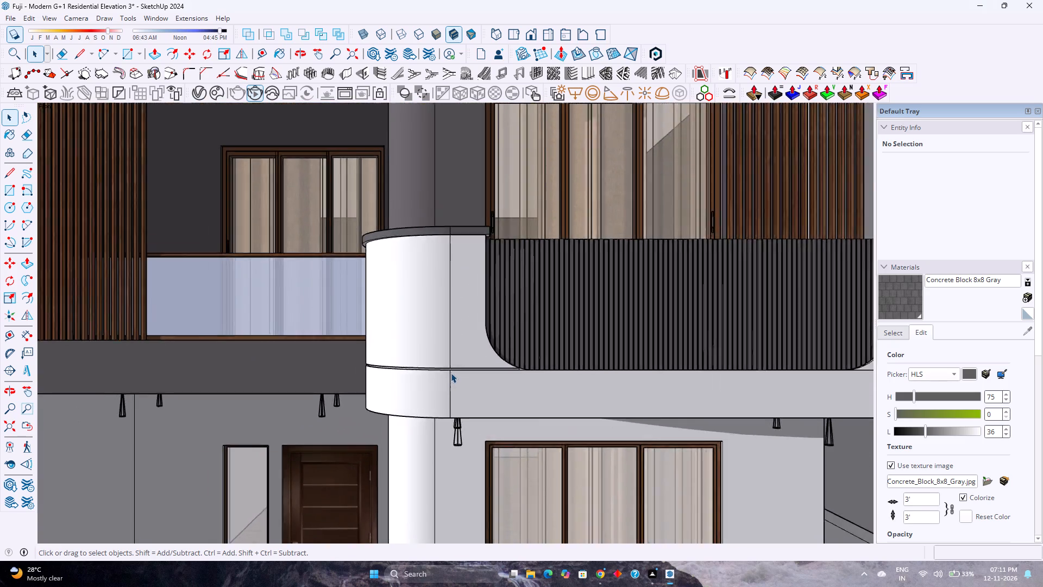
pyautogui.scroll(2, 451, 373)
pyautogui.scroll(-2, 451, 373)
pyautogui.scroll(2, 451, 373)
pyautogui.scroll(-3, 390, 347)
pyautogui.scroll(4, 388, 352)
pyautogui.scroll(-3, 388, 352)
pyautogui.scroll(2, 388, 352)
pyautogui.scroll(-2, 388, 352)
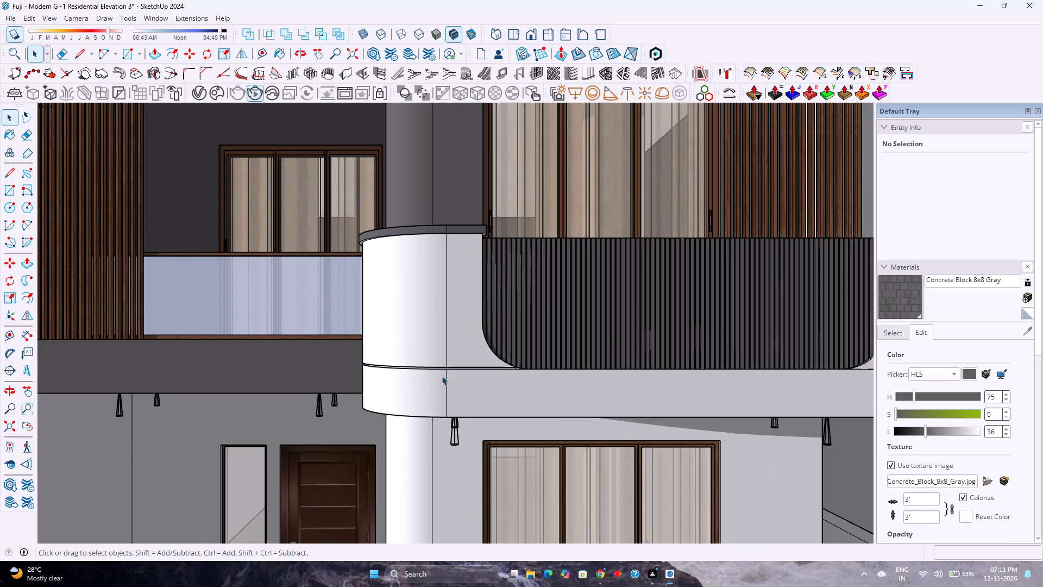
pyautogui.scroll(1, 534, 372)
pyautogui.scroll(-4, 534, 372)
pyautogui.scroll(9, 534, 372)
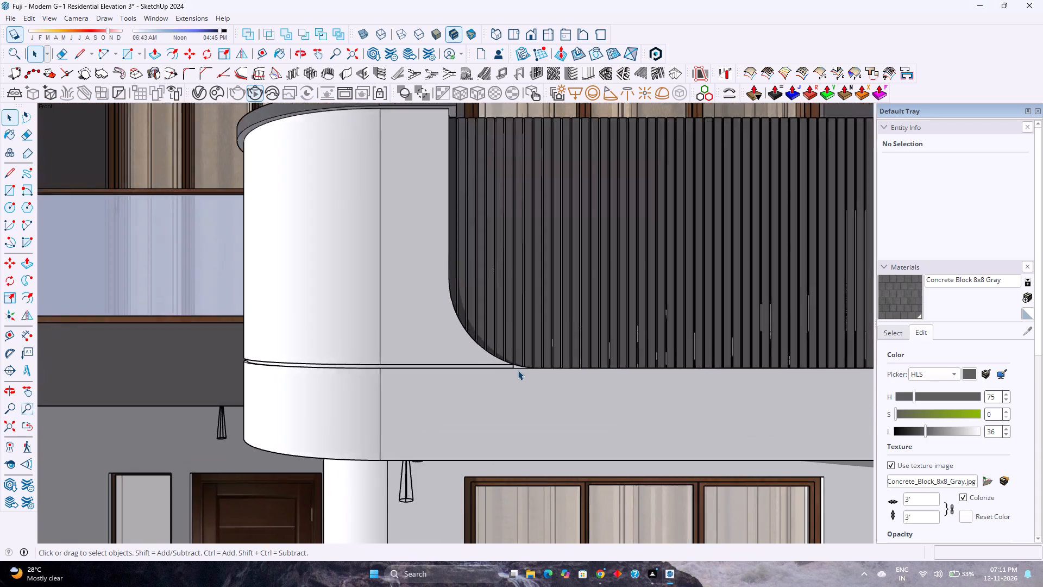
pyautogui.scroll(7, 518, 370)
pyautogui.scroll(-3, 511, 362)
pyautogui.scroll(3, 511, 365)
pyautogui.scroll(-3, 511, 365)
pyautogui.scroll(2, 511, 366)
pyautogui.scroll(-1, 514, 370)
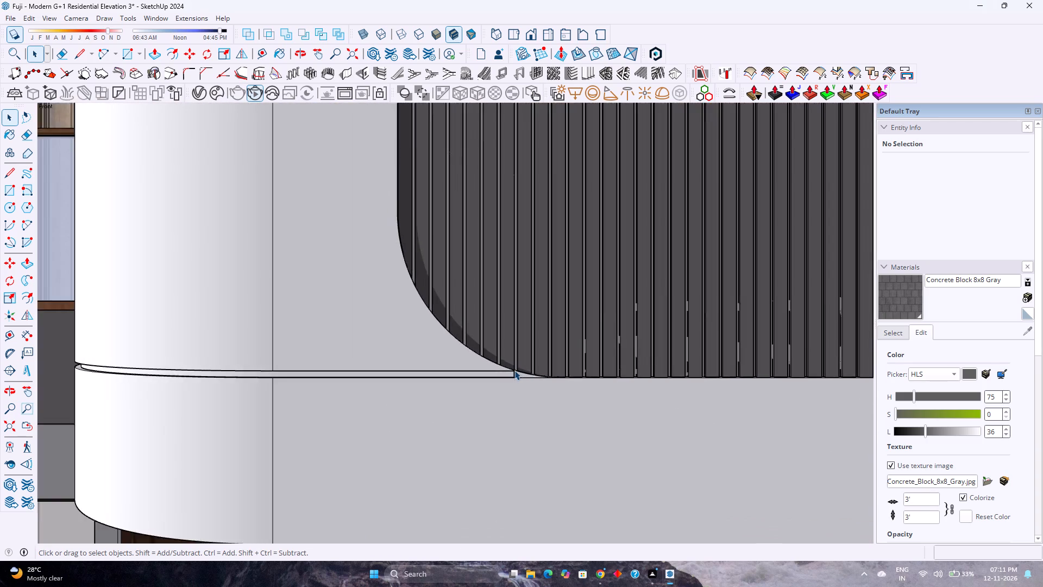
pyautogui.scroll(1, 514, 370)
pyautogui.scroll(-2, 514, 373)
pyautogui.scroll(3, 514, 373)
pyautogui.scroll(-3, 514, 373)
pyautogui.scroll(2, 514, 373)
pyautogui.scroll(-6, 514, 373)
pyautogui.scroll(3, 514, 373)
pyautogui.scroll(-3, 514, 373)
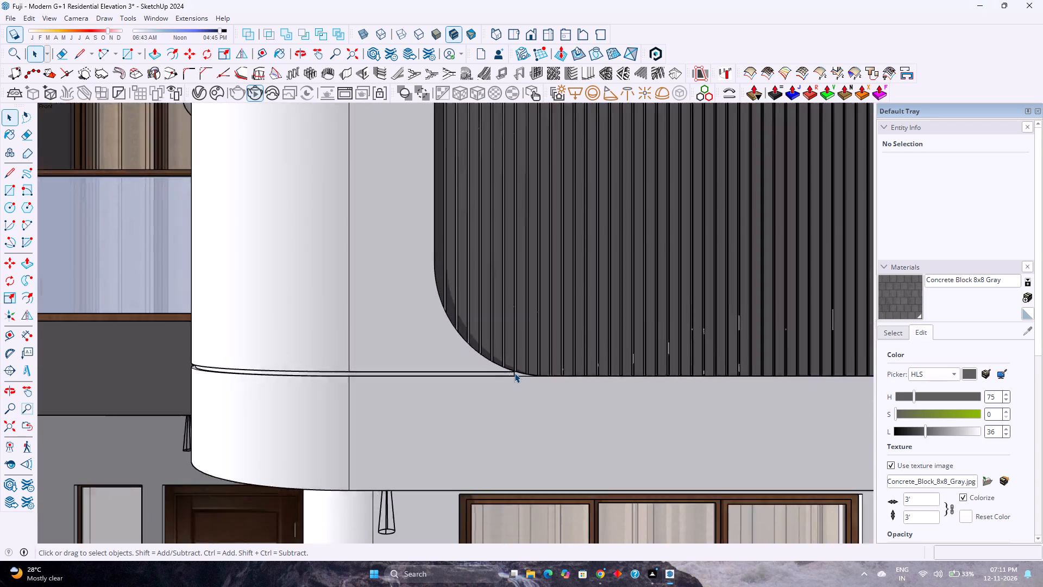
pyautogui.scroll(3, 514, 373)
pyautogui.scroll(-3, 514, 373)
pyautogui.scroll(16, 514, 373)
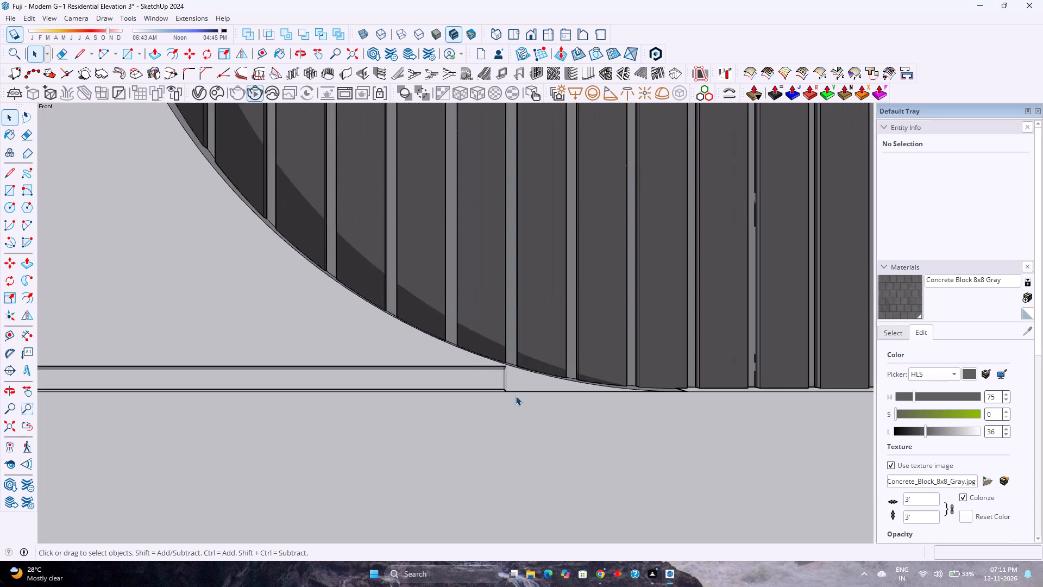
pyautogui.scroll(10, 525, 372)
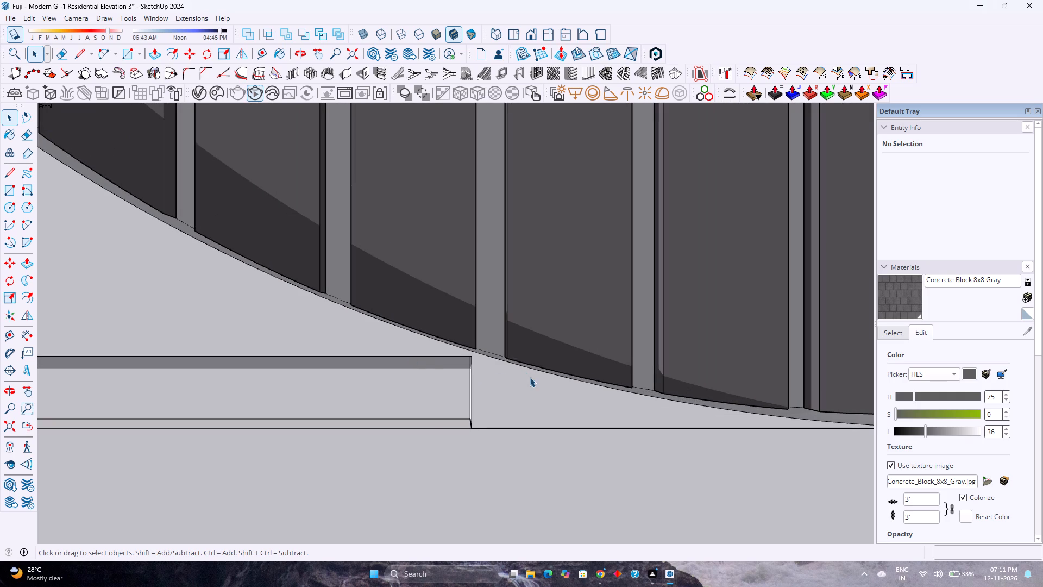
# Examine the groove's end and depth beside the slatted panel's rounded corner from angled and raised close-up views.
pyautogui.scroll(2, 439, 424)
pyautogui.moveTo(439, 423); pyautogui.dragTo(504, 420, button='middle')
pyautogui.moveTo(504, 420); pyautogui.dragTo(558, 423, button='middle')
pyautogui.scroll(4, 495, 387)
pyautogui.scroll(-3, 481, 384)
pyautogui.scroll(2, 481, 384)
pyautogui.scroll(-3, 481, 384)
pyautogui.scroll(3, 481, 384)
pyautogui.scroll(-3, 481, 384)
pyautogui.scroll(2, 481, 384)
pyautogui.scroll(-2, 482, 383)
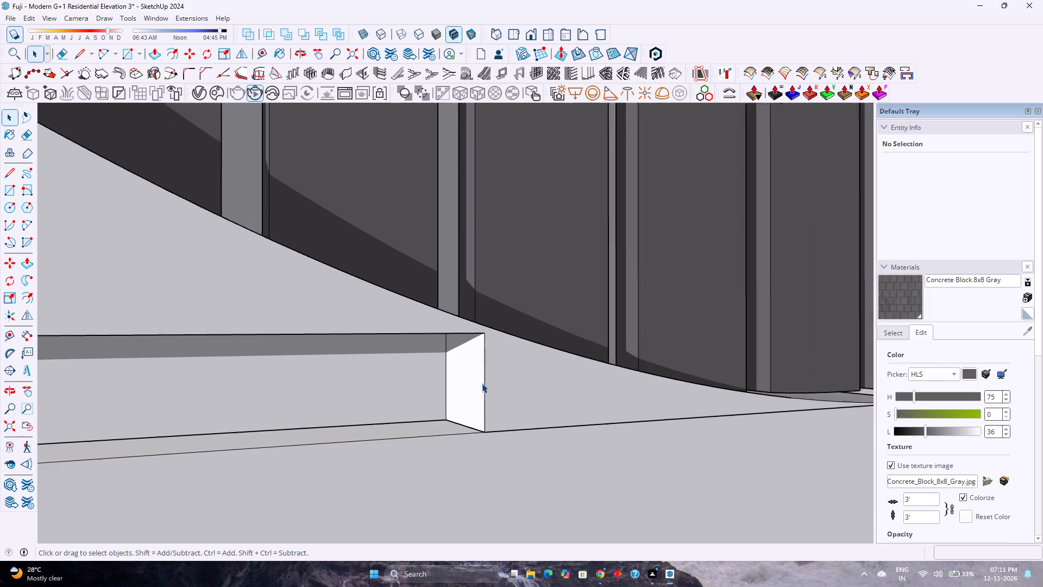
pyautogui.scroll(-5, 482, 383)
pyautogui.scroll(1, 482, 383)
pyautogui.scroll(-3, 482, 383)
pyautogui.scroll(3, 482, 383)
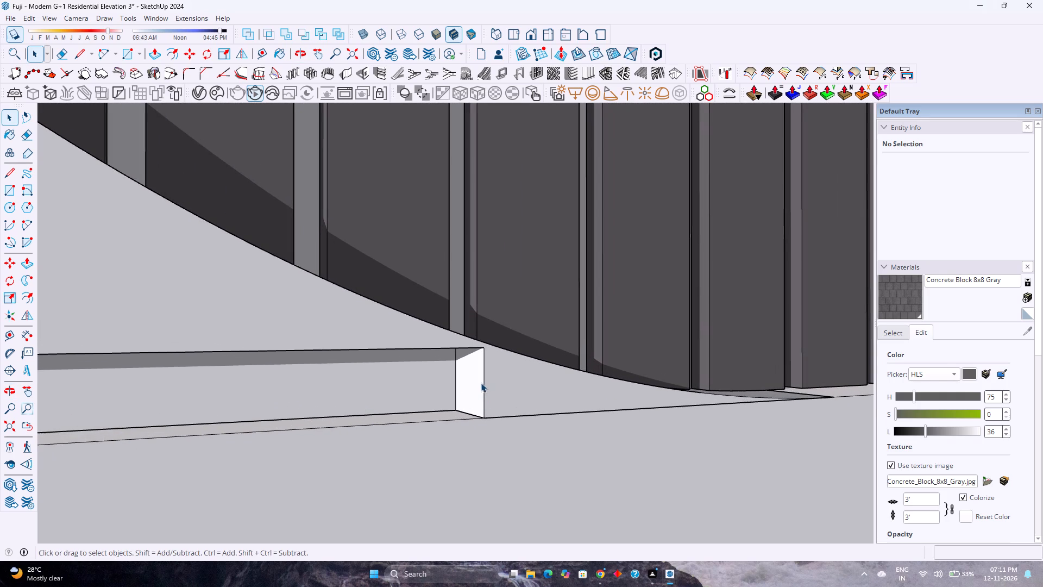
pyautogui.scroll(-3, 477, 384)
pyautogui.scroll(3, 477, 384)
pyautogui.scroll(-2, 477, 384)
pyautogui.scroll(1, 477, 384)
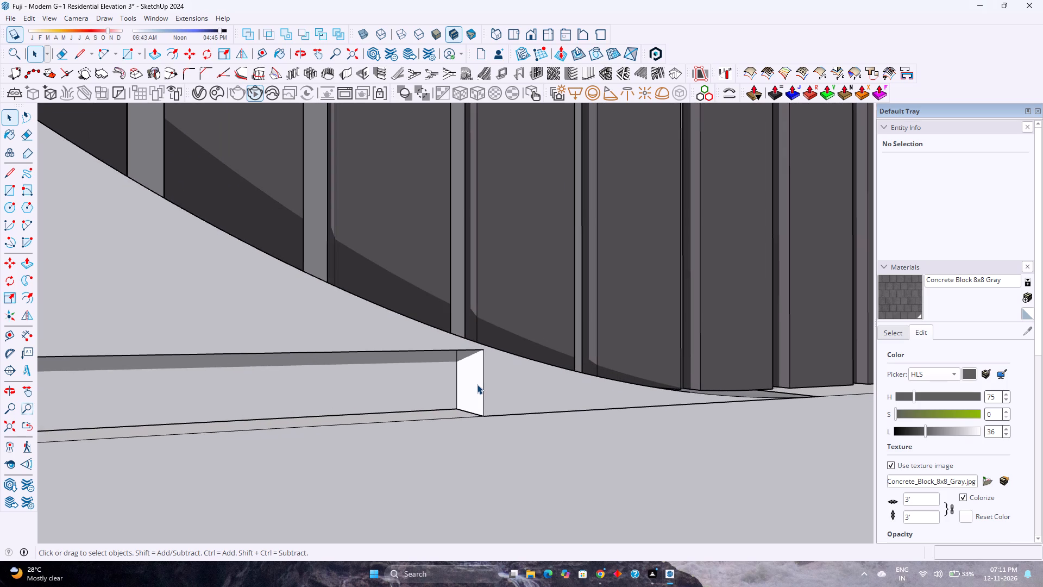
pyautogui.scroll(-5, 477, 384)
pyautogui.moveTo(477, 388); pyautogui.dragTo(483, 409, button='middle')
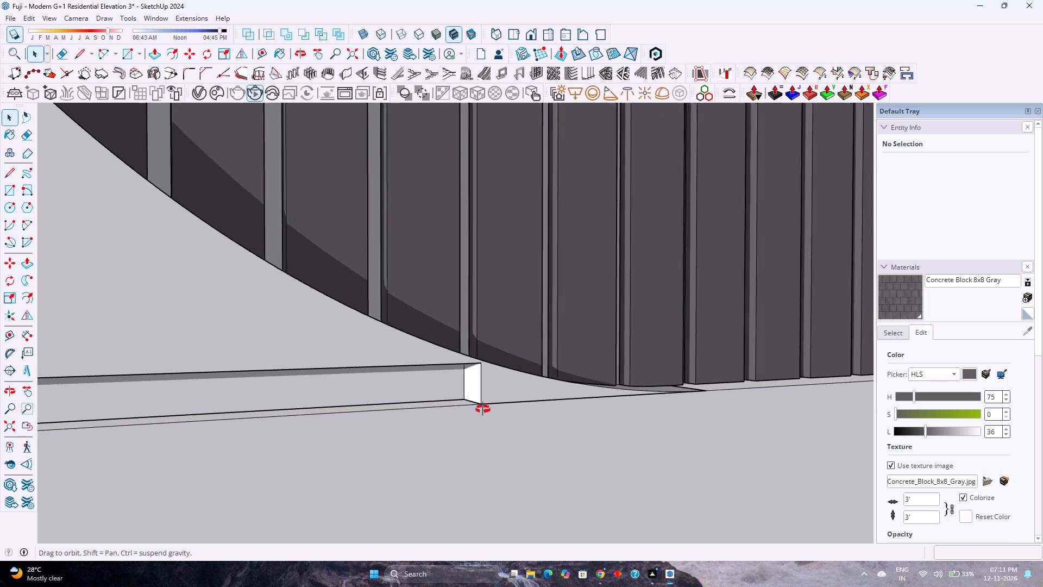
pyautogui.moveTo(483, 409); pyautogui.dragTo(528, 509, button='middle')
pyautogui.scroll(3, 518, 374)
pyautogui.scroll(-3, 517, 374)
pyautogui.scroll(1, 517, 375)
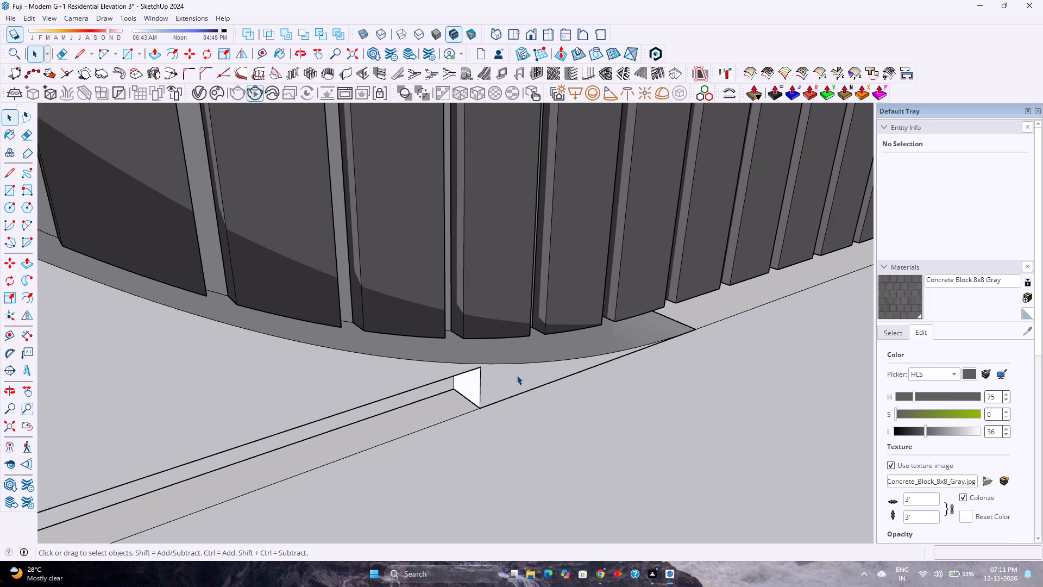
pyautogui.scroll(-3, 517, 375)
pyautogui.scroll(1, 517, 375)
pyautogui.scroll(-6, 517, 375)
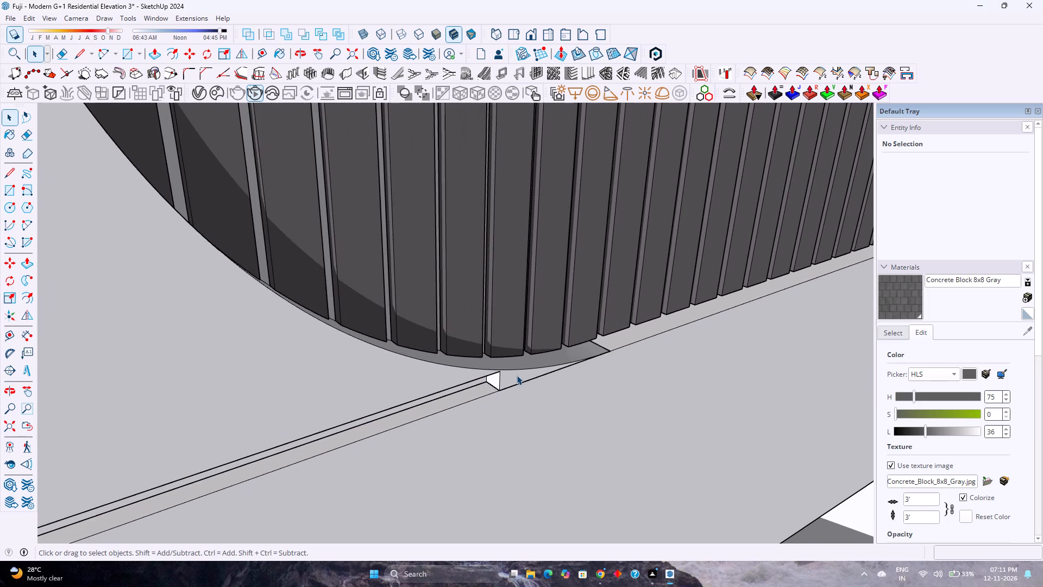
pyautogui.scroll(-6, 517, 375)
pyautogui.scroll(1, 517, 375)
pyautogui.scroll(-11, 517, 375)
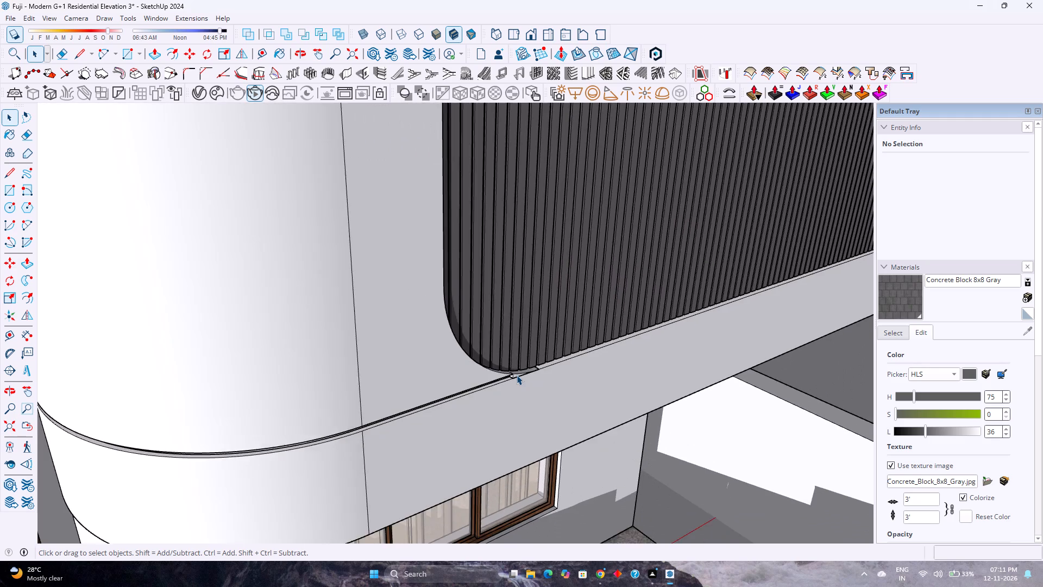
# Examine the whole first-floor balcony and its surrounding facade from a raised, angled view.
pyautogui.scroll(-5, 517, 375)
pyautogui.moveTo(517, 375); pyautogui.dragTo(462, 375, button='middle')
pyautogui.scroll(-5, 463, 376)
pyautogui.middleClick(462, 375)
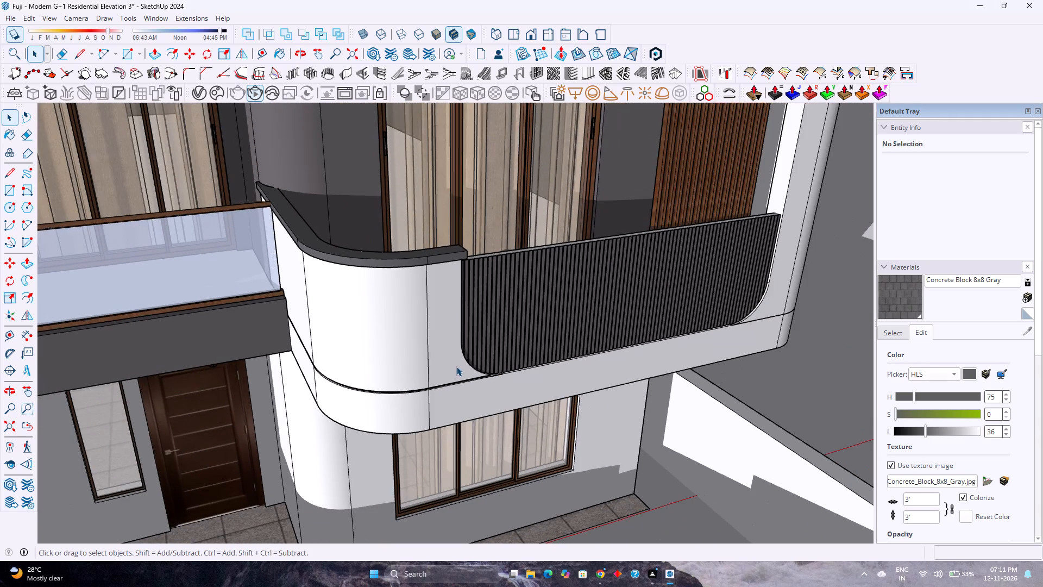
pyautogui.scroll(-6, 512, 371)
pyautogui.moveTo(510, 370); pyautogui.dragTo(444, 337, button='middle')
pyautogui.middleClick(444, 337)
pyautogui.scroll(-3, 443, 336)
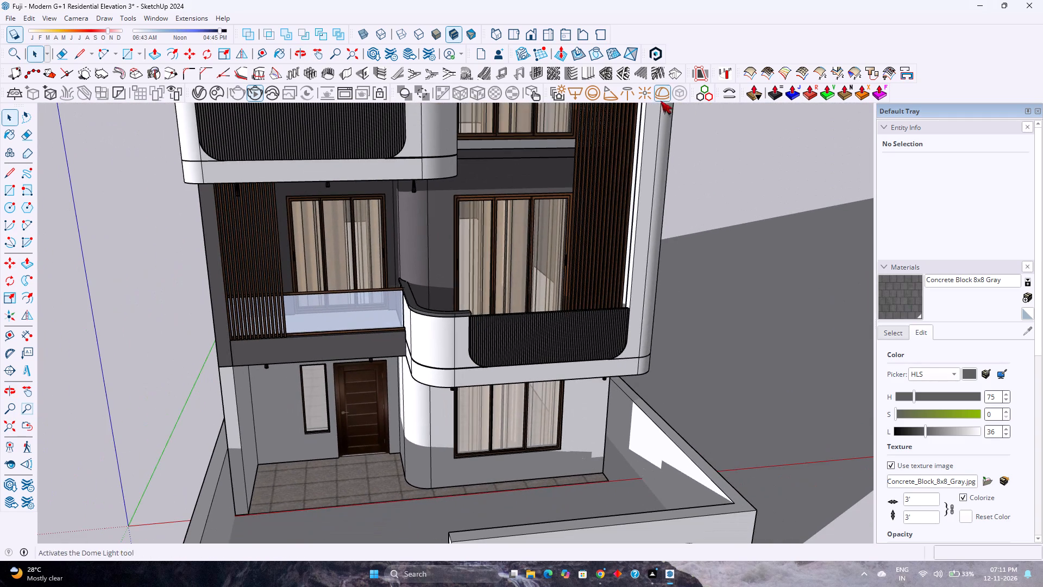
# Restore the standard front view and fit the whole house.
pyautogui.click(533, 40)
pyautogui.scroll(-3, 434, 266)
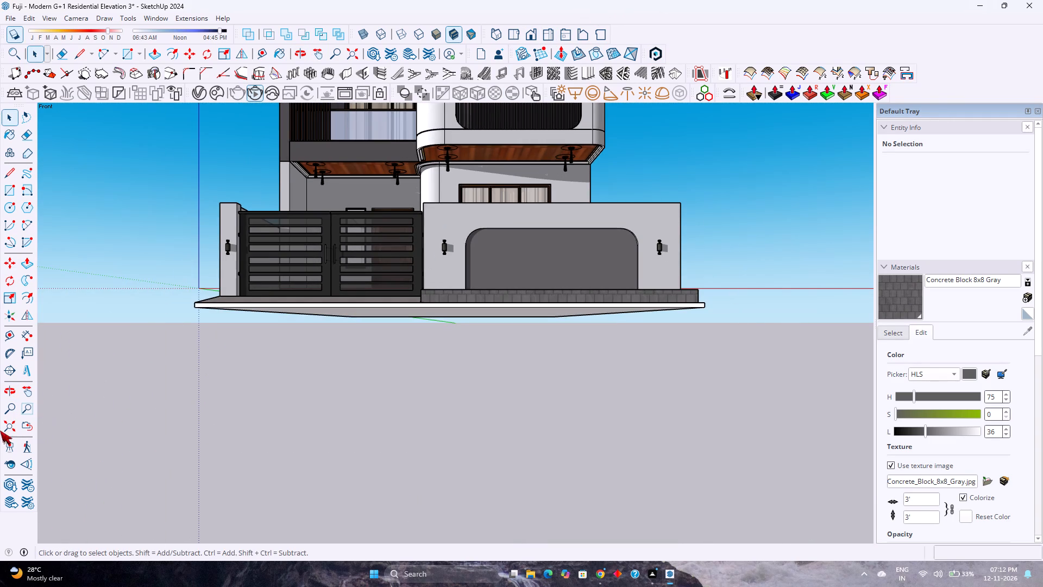
pyautogui.click(9, 427)
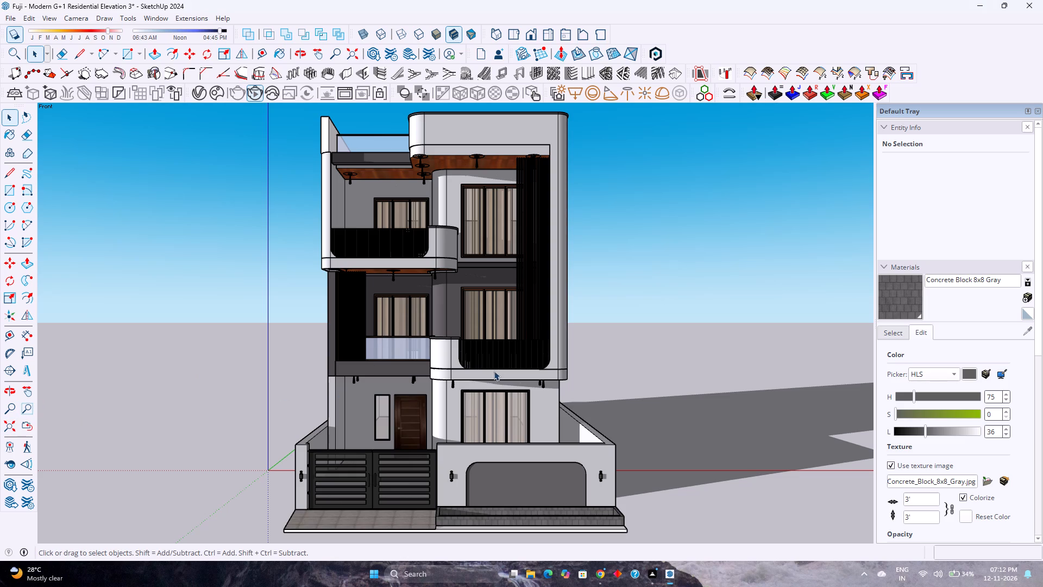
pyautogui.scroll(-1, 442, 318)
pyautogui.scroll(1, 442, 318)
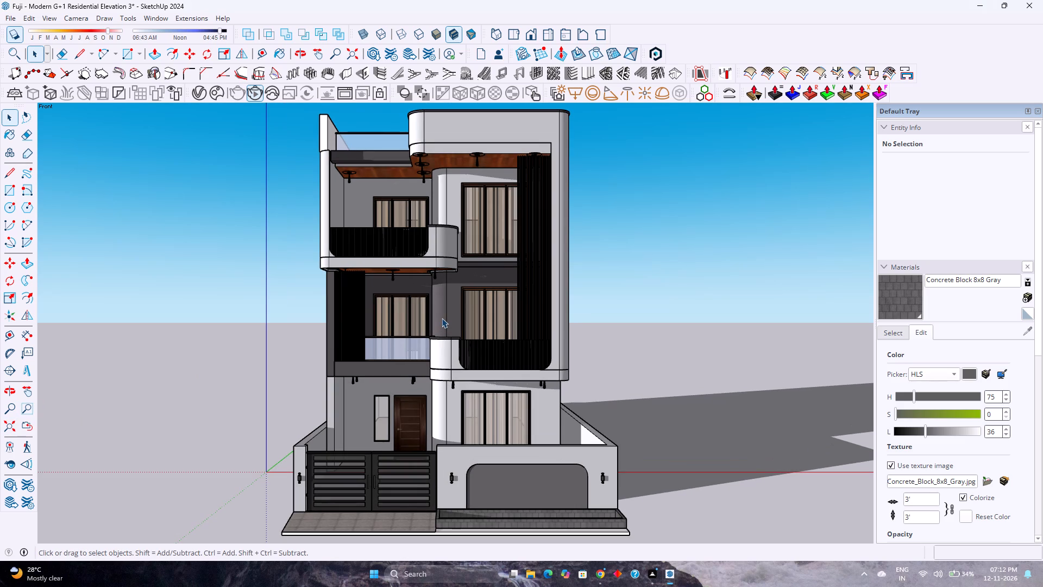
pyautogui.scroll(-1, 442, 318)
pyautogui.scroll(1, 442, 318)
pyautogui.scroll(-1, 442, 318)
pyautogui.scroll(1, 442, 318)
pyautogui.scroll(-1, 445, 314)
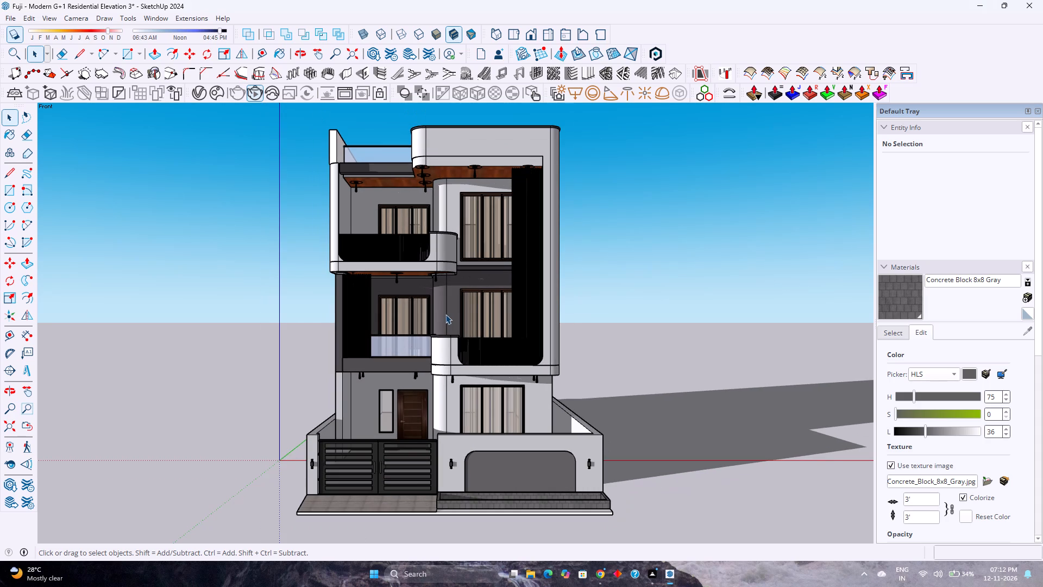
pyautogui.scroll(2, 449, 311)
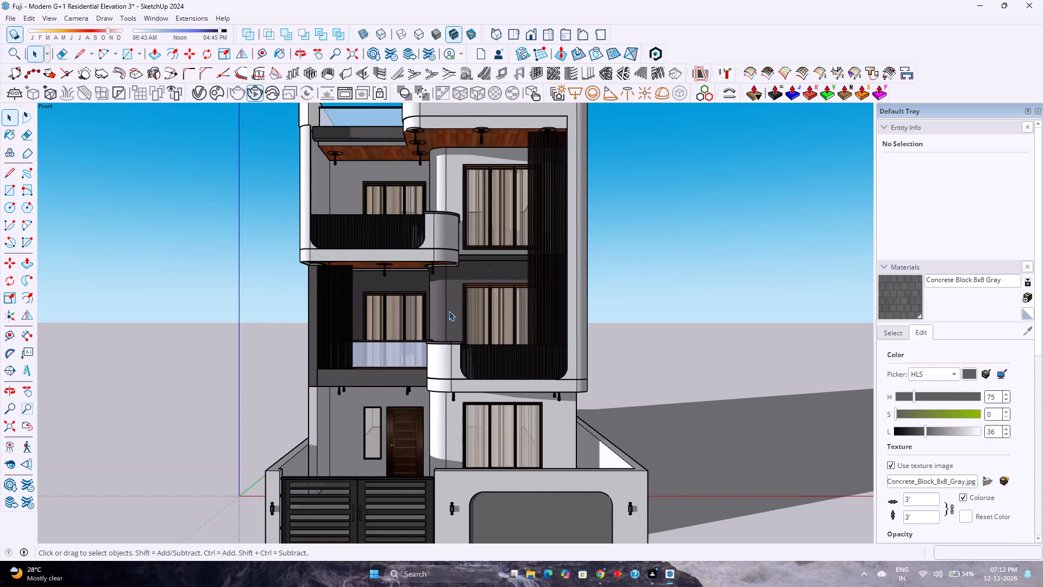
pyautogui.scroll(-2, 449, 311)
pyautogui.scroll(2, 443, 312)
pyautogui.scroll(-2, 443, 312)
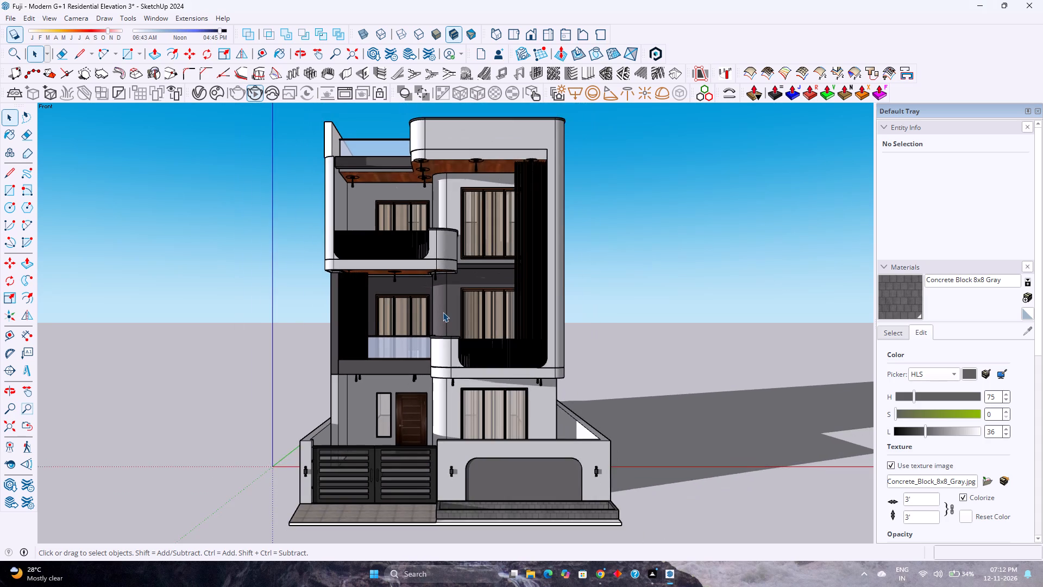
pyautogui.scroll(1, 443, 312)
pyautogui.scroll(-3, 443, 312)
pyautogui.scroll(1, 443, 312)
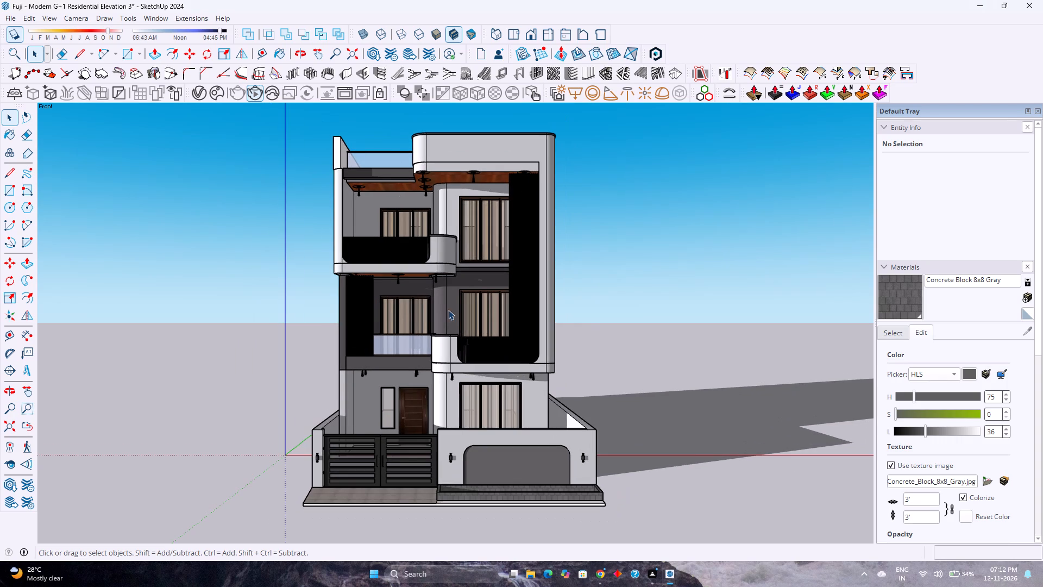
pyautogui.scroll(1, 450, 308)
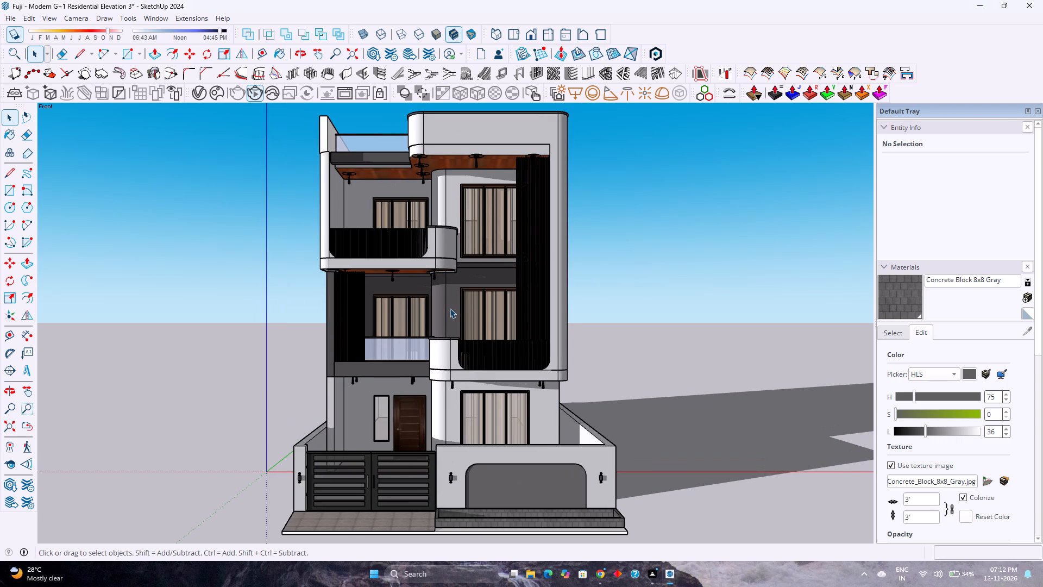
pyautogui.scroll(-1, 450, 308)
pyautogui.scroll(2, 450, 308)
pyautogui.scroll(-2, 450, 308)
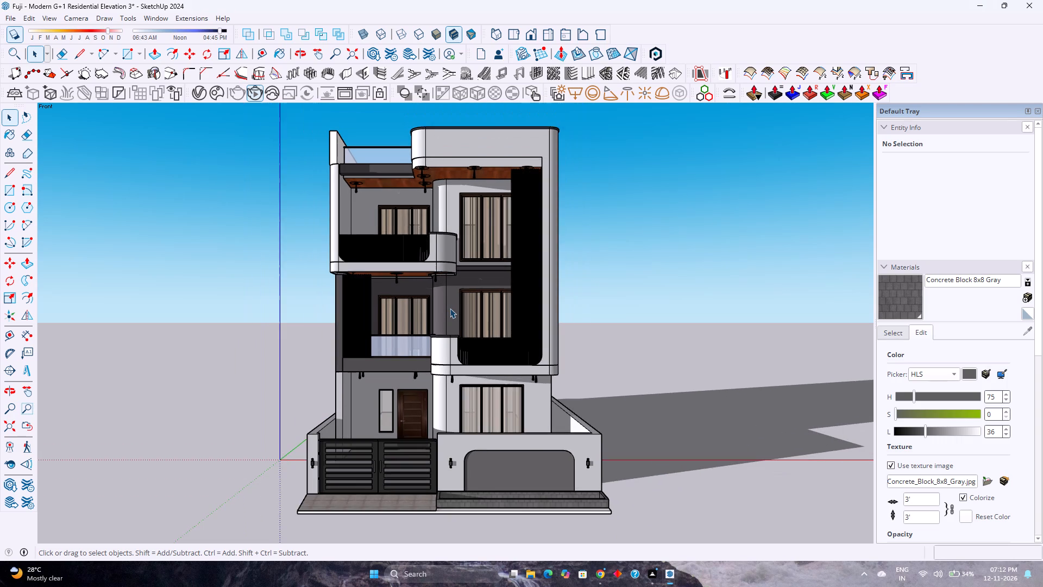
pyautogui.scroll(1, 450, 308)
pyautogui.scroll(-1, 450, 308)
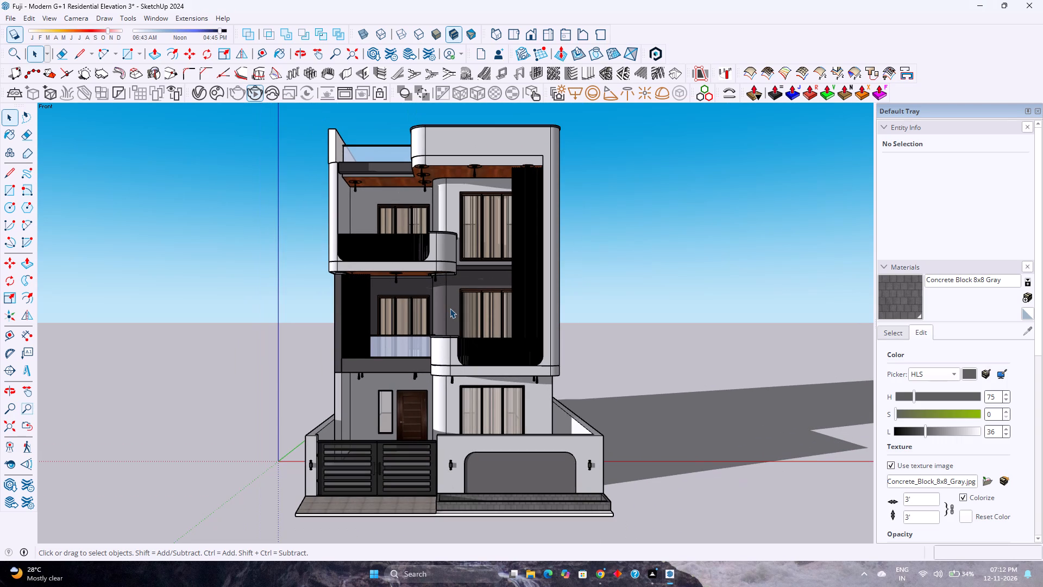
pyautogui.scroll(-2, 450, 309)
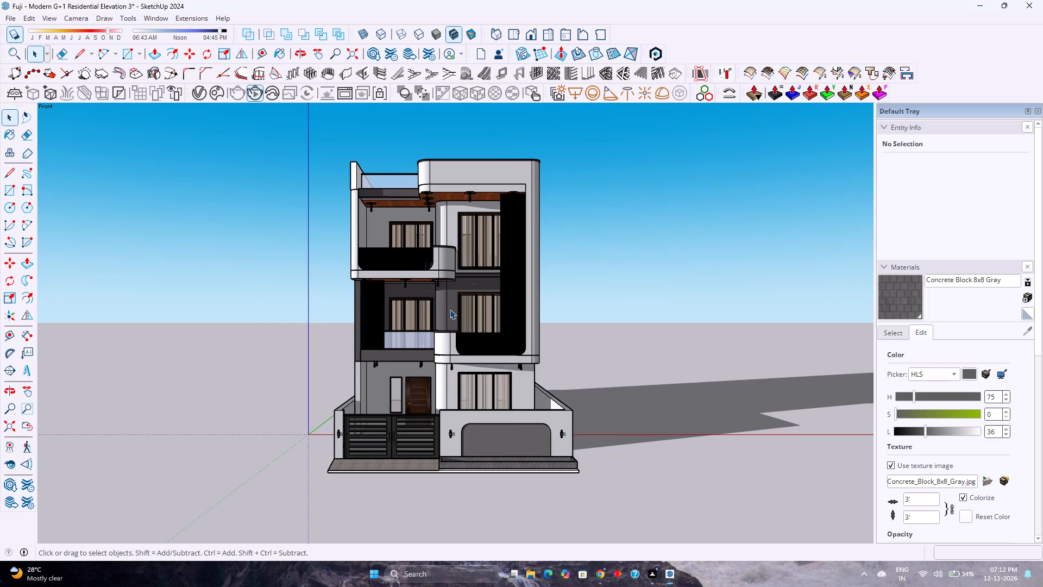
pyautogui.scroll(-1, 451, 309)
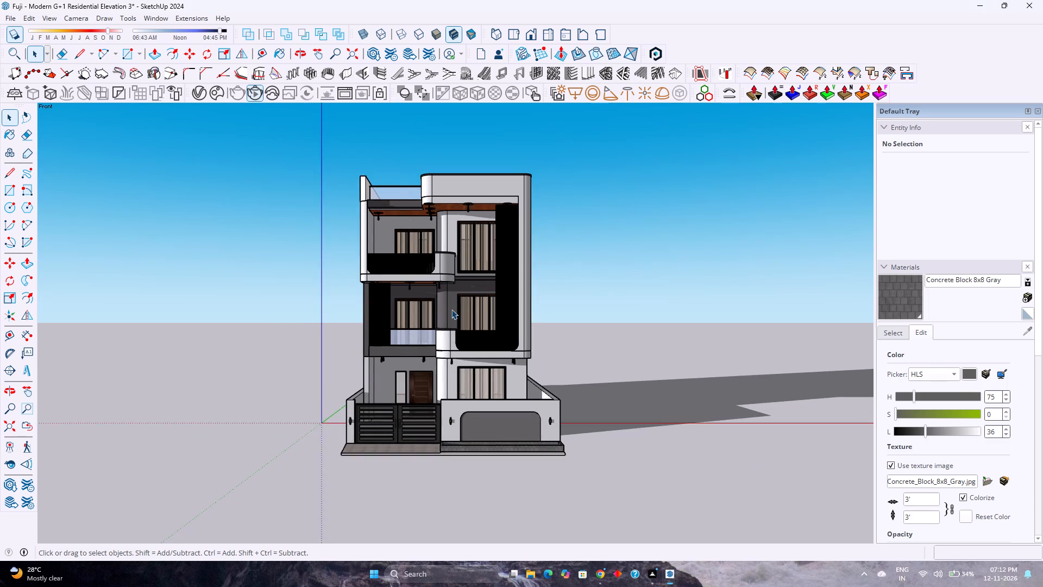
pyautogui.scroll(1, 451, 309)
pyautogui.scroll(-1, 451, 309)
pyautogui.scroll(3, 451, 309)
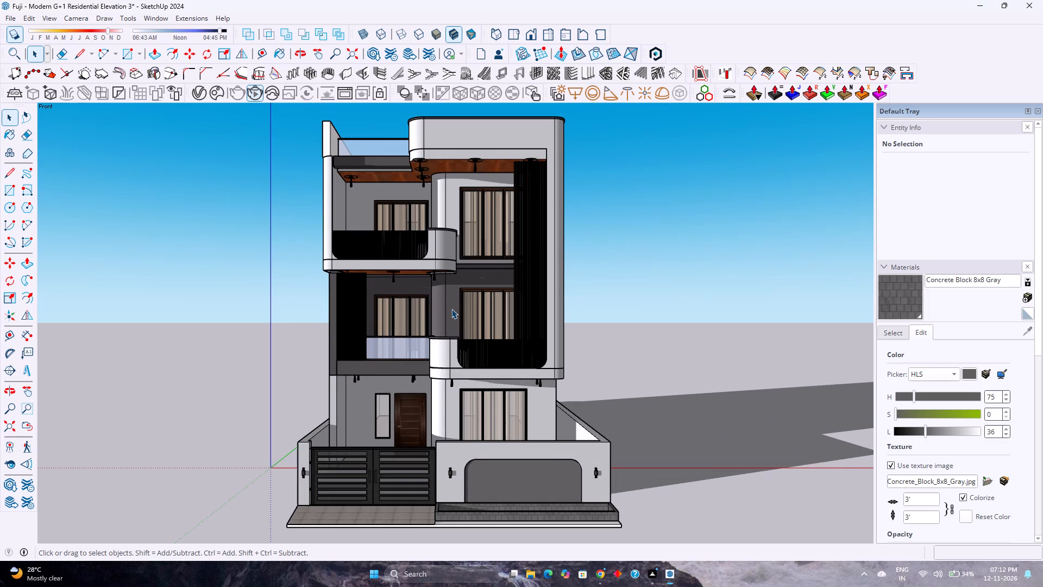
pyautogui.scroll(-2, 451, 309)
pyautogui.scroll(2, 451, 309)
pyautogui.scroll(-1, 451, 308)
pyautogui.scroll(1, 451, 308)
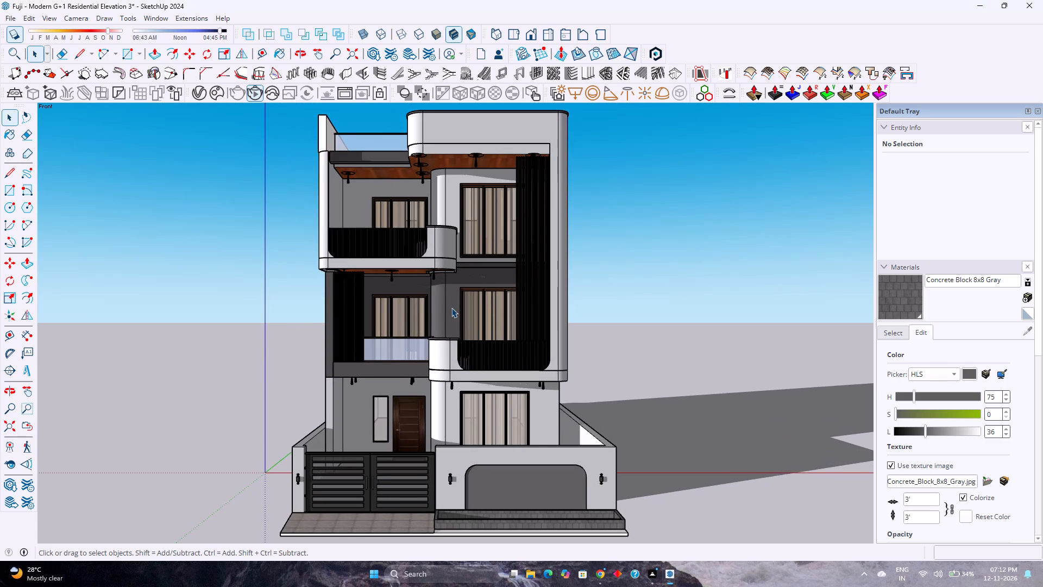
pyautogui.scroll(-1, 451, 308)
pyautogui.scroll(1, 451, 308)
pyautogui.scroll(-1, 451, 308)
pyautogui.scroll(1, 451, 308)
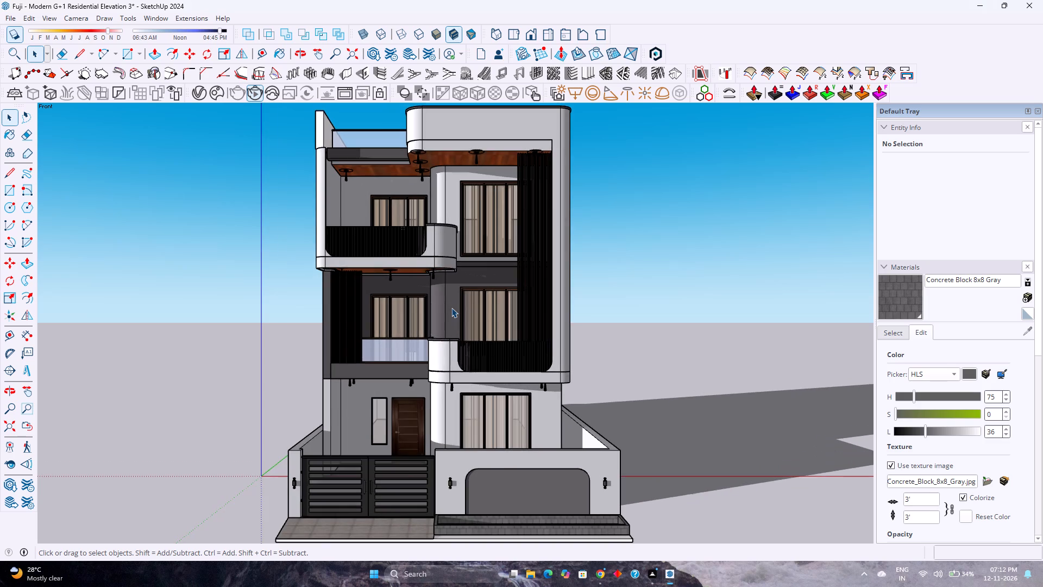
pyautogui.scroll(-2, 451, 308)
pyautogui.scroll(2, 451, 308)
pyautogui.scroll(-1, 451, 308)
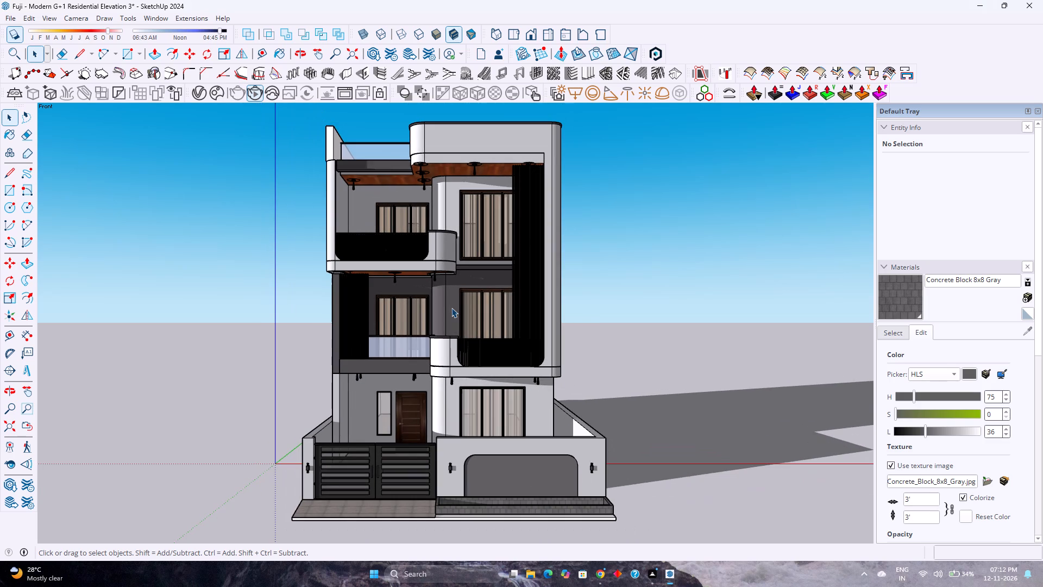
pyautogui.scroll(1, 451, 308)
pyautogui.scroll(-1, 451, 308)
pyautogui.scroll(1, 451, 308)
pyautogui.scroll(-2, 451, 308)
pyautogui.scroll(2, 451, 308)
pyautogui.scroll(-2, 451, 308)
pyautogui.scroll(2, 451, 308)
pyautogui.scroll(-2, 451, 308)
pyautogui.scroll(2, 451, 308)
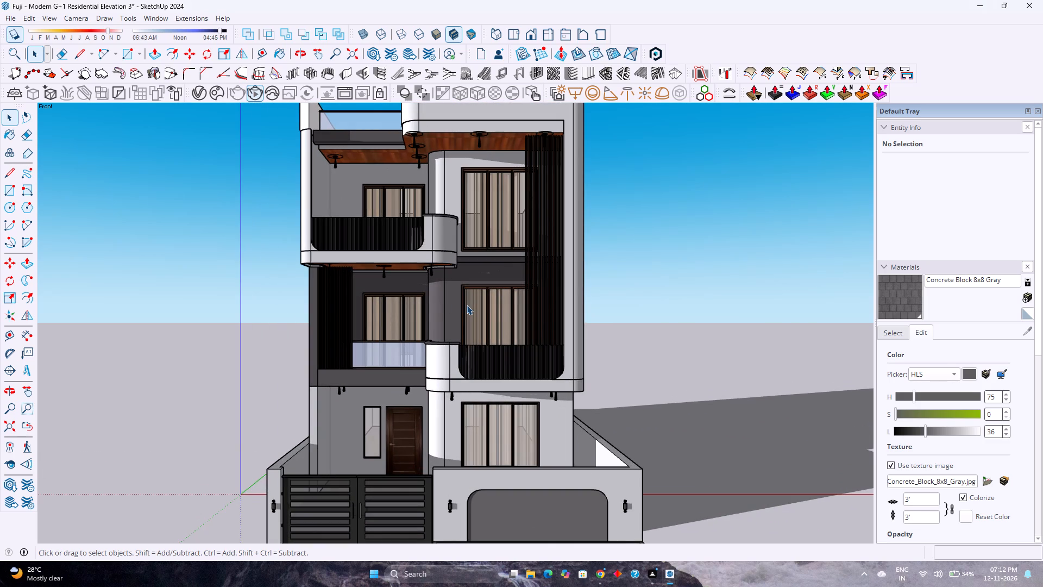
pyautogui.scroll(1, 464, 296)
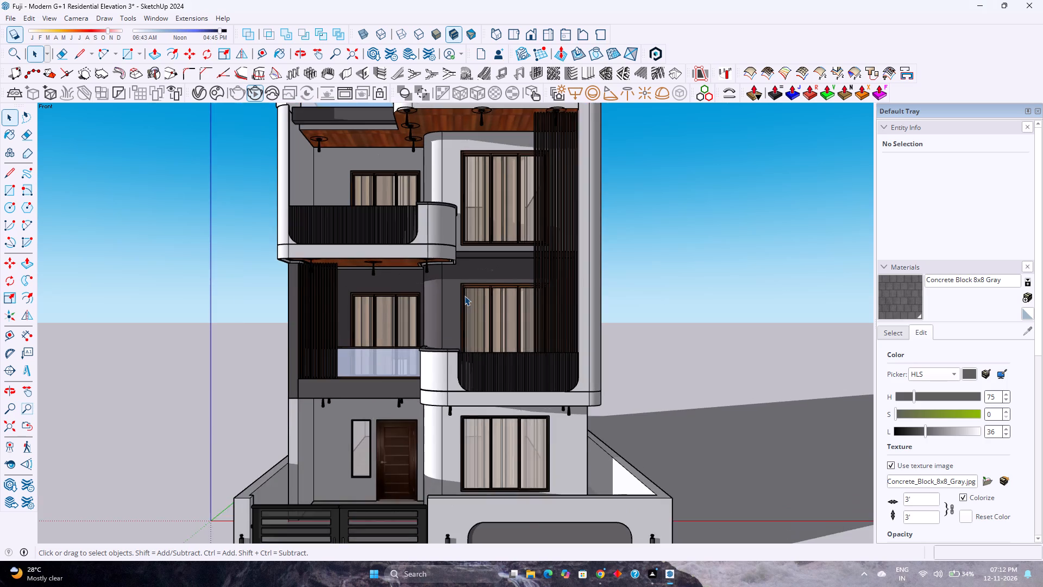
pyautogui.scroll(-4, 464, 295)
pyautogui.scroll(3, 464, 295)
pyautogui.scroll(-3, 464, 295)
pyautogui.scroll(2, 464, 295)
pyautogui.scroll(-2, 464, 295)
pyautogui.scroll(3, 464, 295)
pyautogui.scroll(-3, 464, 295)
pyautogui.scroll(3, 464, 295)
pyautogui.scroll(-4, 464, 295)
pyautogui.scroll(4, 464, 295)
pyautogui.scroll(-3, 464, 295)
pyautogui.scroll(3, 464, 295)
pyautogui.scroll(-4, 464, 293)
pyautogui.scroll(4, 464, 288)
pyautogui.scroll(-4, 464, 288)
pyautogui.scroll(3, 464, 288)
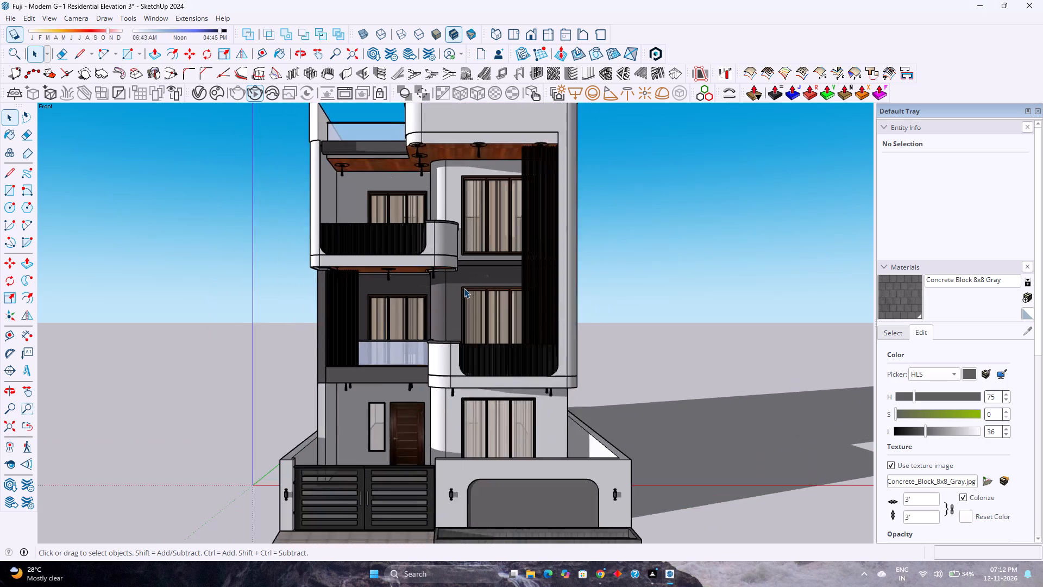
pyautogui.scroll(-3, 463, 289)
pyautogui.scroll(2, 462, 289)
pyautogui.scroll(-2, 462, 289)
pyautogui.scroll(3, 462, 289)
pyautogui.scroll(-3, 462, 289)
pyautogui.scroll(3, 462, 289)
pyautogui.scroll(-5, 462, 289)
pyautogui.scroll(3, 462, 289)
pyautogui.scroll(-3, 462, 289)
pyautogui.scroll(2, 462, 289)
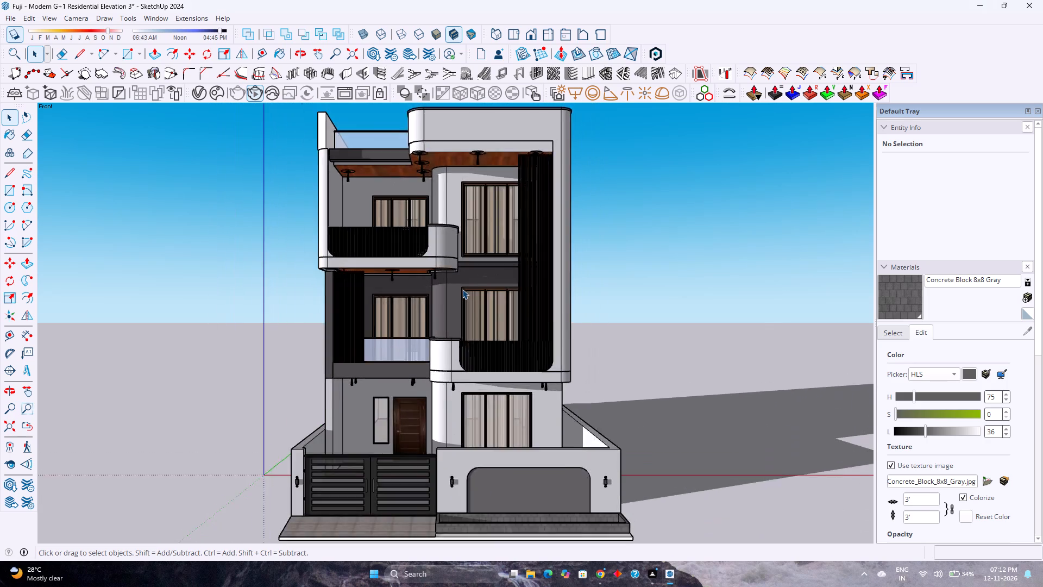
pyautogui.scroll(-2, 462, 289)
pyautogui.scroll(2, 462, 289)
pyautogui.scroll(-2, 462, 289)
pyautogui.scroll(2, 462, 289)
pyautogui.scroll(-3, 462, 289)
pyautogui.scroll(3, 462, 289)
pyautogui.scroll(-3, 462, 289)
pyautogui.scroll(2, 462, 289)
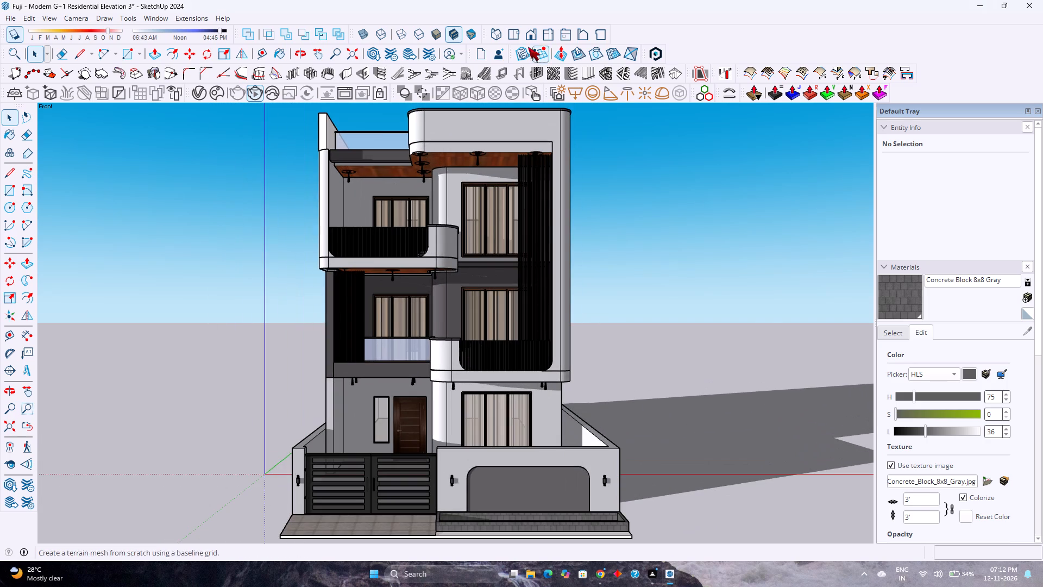
# Restore the standard front view and fit the whole house.
pyautogui.click(529, 38)
pyautogui.click(9, 422)
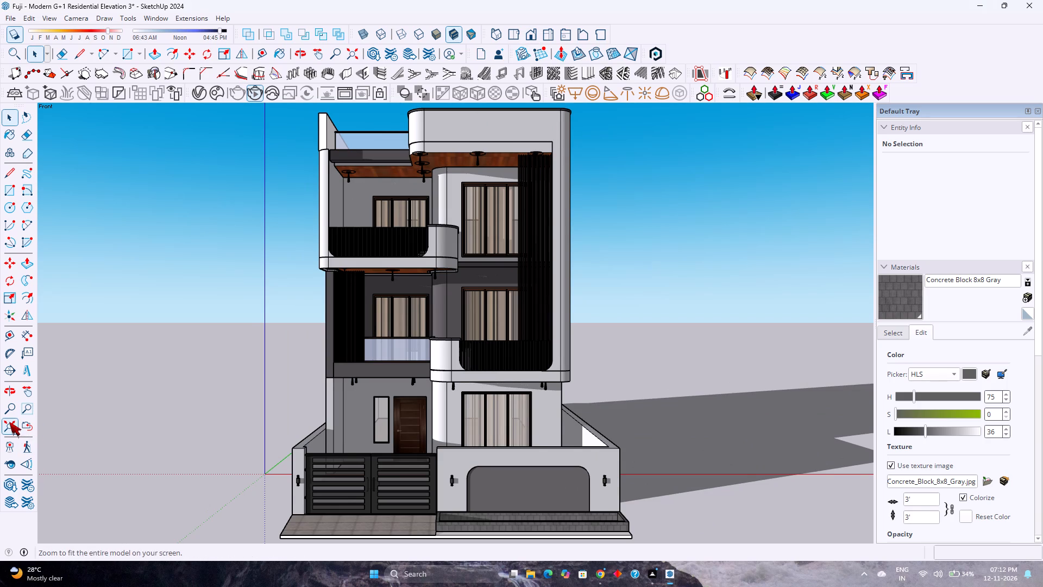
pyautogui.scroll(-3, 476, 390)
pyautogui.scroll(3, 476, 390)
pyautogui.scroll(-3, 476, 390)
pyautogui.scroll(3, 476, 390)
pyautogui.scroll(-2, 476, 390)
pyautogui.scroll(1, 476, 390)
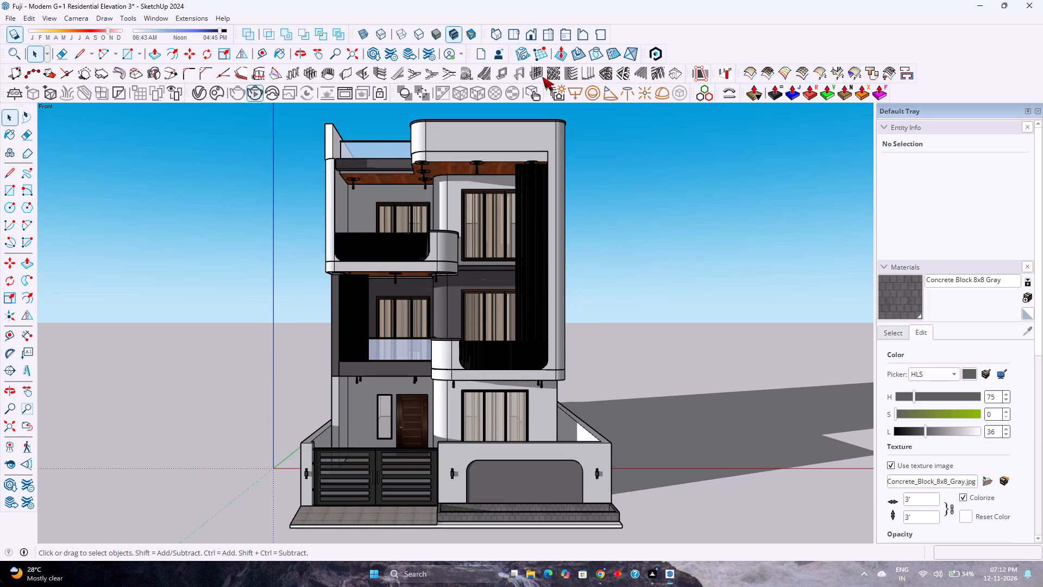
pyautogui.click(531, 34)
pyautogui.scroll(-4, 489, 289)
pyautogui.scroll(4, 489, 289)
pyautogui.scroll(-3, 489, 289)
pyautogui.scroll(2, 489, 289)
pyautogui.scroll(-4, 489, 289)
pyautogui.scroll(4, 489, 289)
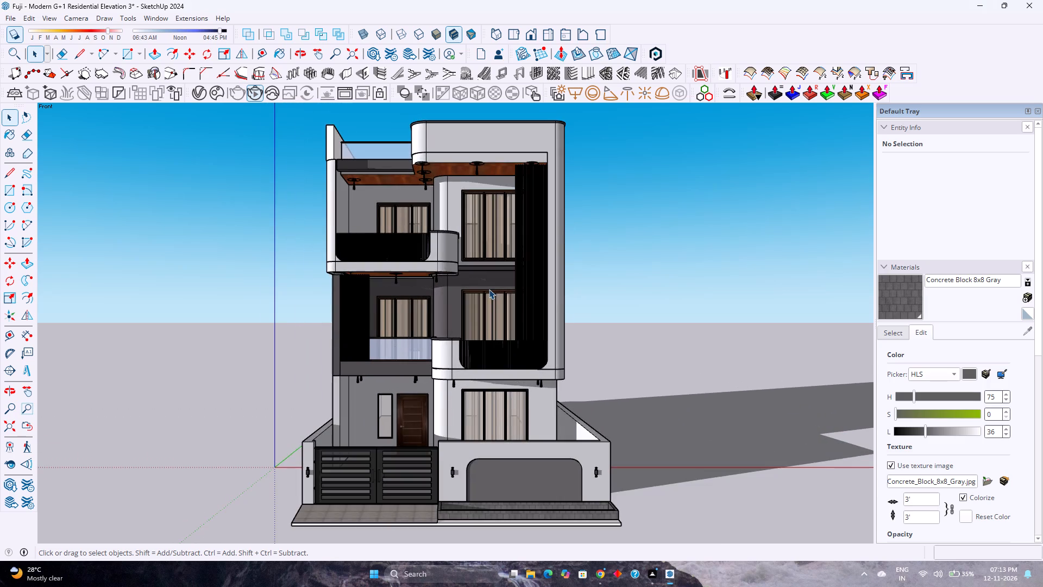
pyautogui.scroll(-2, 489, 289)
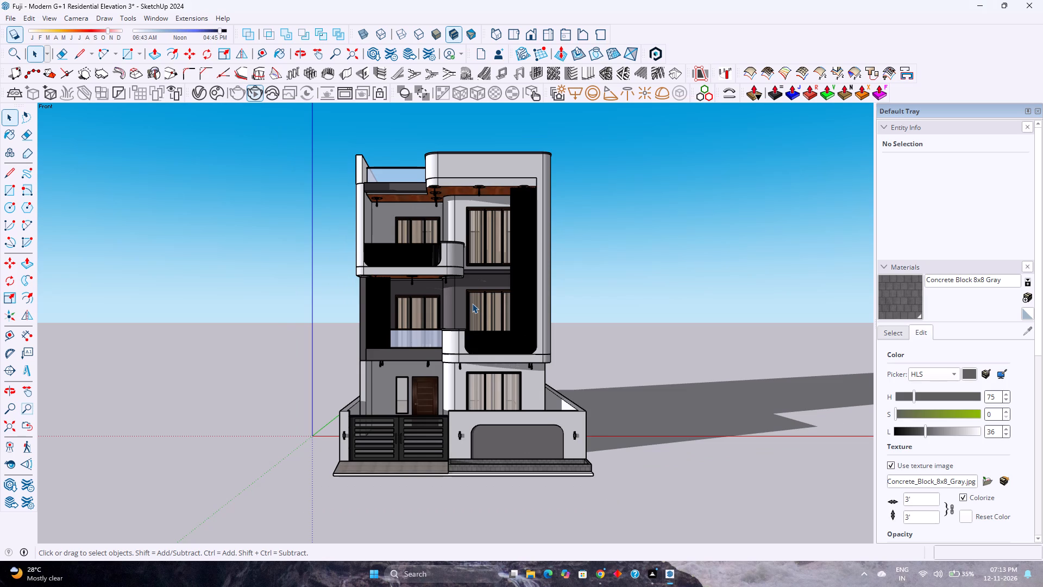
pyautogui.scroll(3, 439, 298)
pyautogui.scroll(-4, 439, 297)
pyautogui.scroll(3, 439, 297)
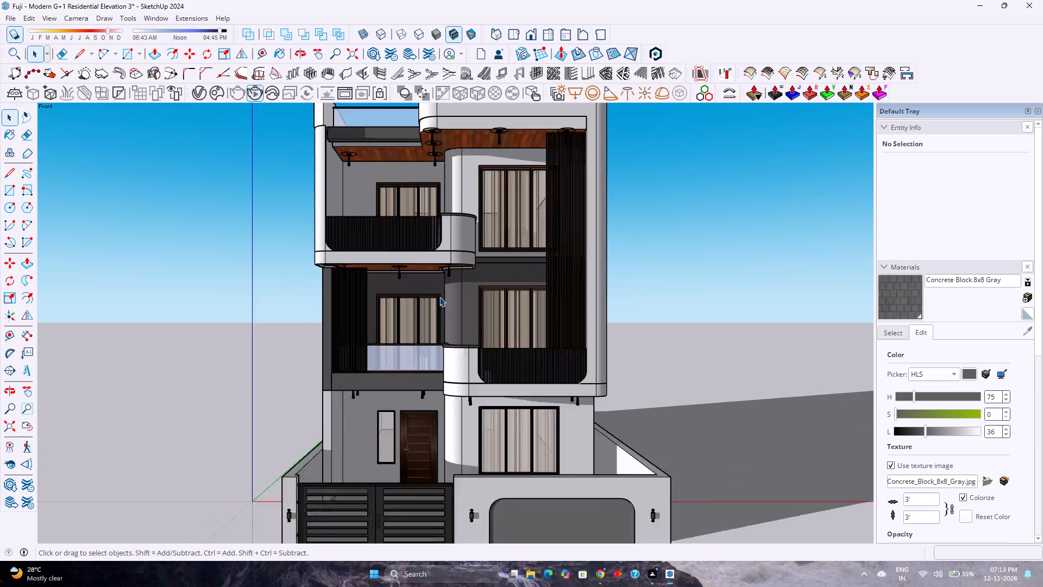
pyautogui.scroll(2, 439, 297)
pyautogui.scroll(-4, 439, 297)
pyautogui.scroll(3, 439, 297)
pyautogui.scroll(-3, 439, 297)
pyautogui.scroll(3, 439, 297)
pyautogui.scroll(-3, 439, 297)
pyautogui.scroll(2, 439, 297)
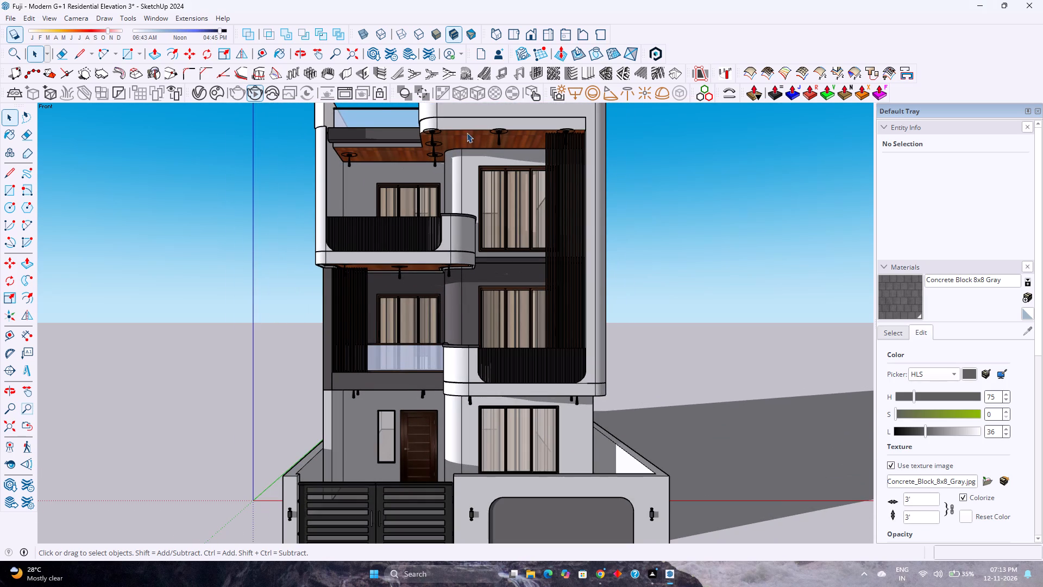
# Return to the standard front view with the whole house fitted.
pyautogui.click(532, 34)
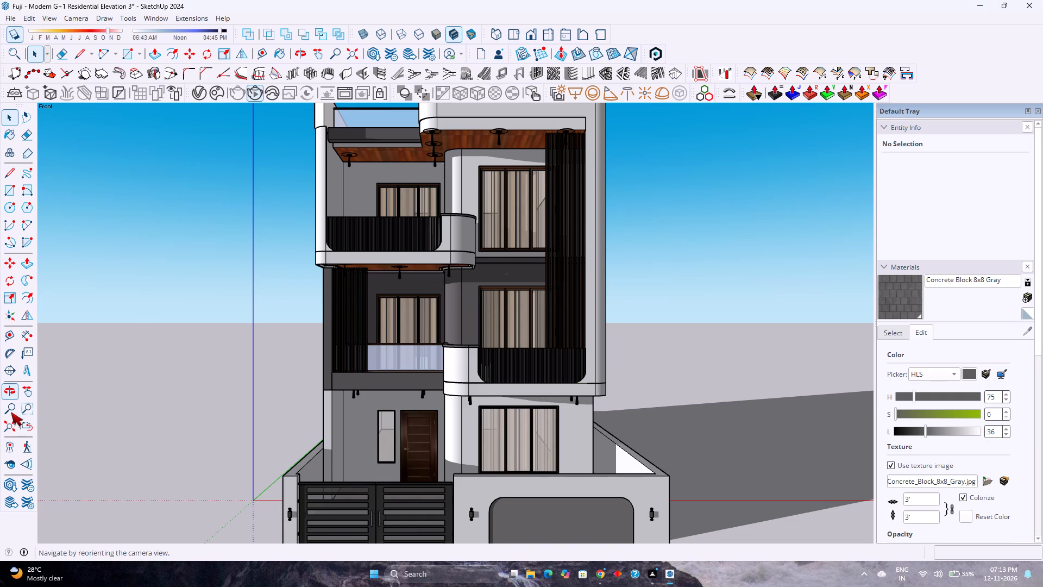
pyautogui.click(11, 424)
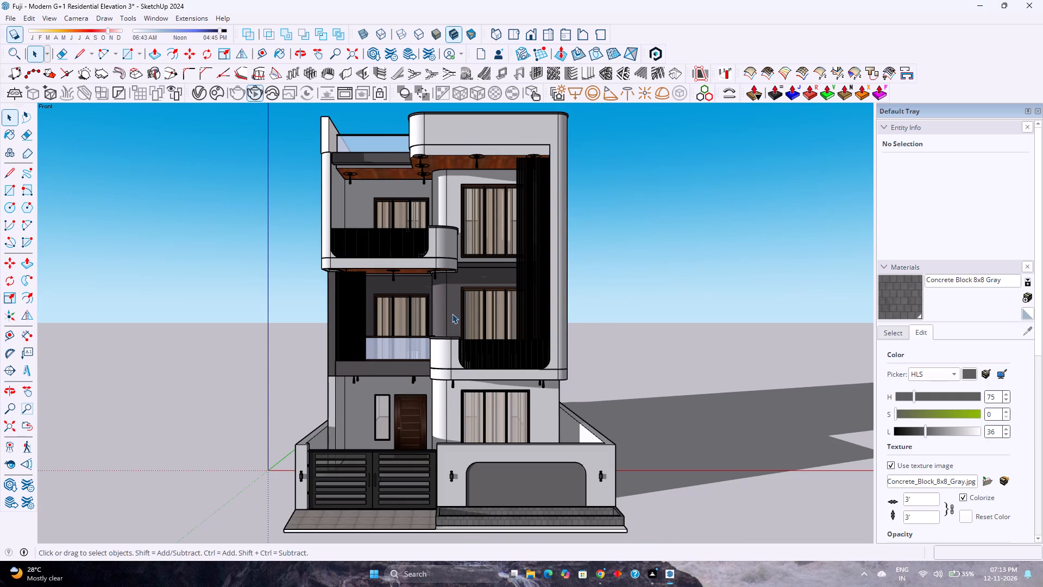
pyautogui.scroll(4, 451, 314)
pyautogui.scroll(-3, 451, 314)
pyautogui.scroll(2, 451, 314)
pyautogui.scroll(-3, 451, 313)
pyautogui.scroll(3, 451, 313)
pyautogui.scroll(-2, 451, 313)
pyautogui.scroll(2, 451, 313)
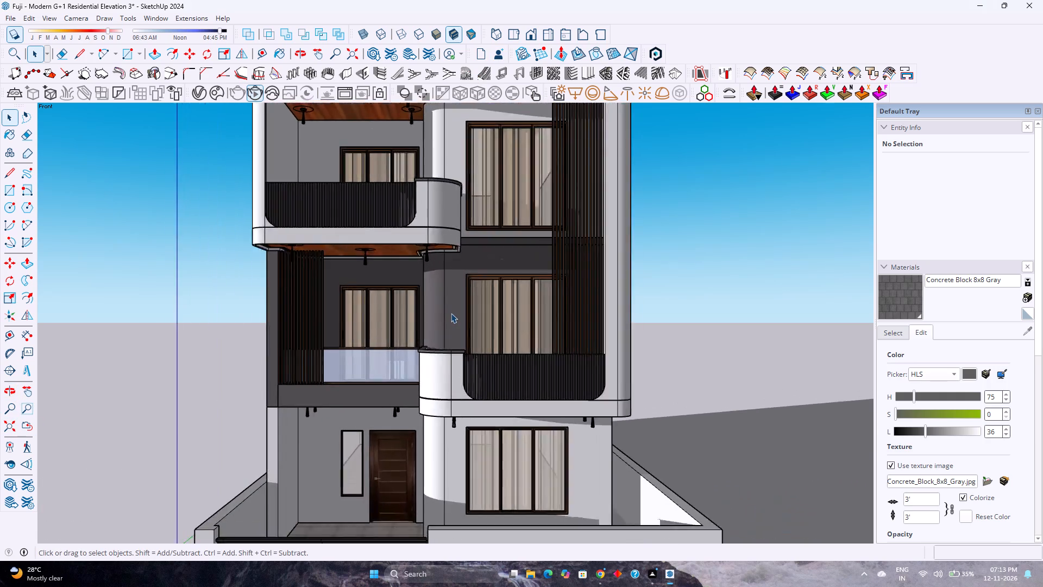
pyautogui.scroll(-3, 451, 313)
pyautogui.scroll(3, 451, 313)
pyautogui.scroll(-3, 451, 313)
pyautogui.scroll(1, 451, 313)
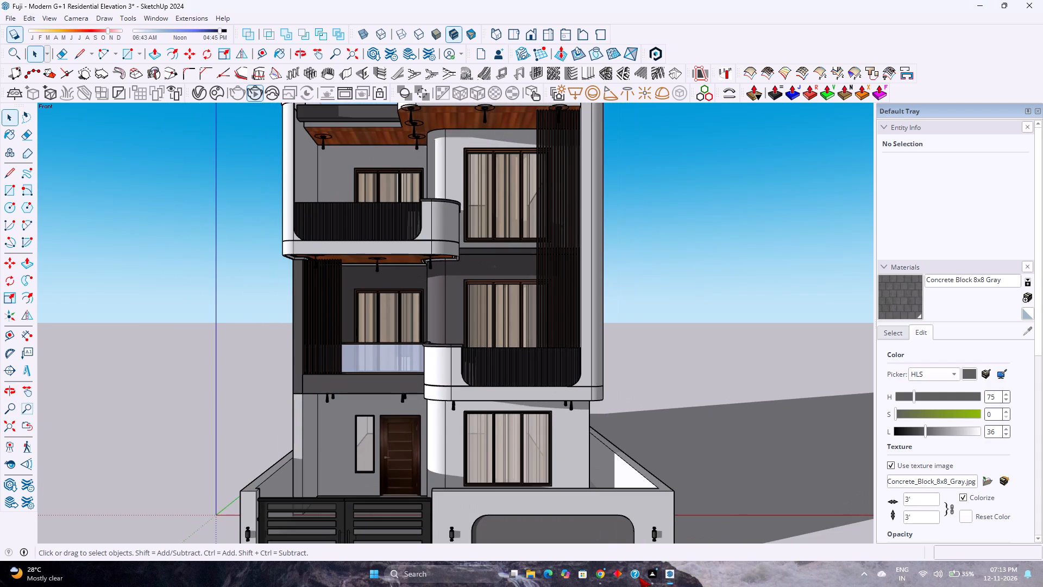
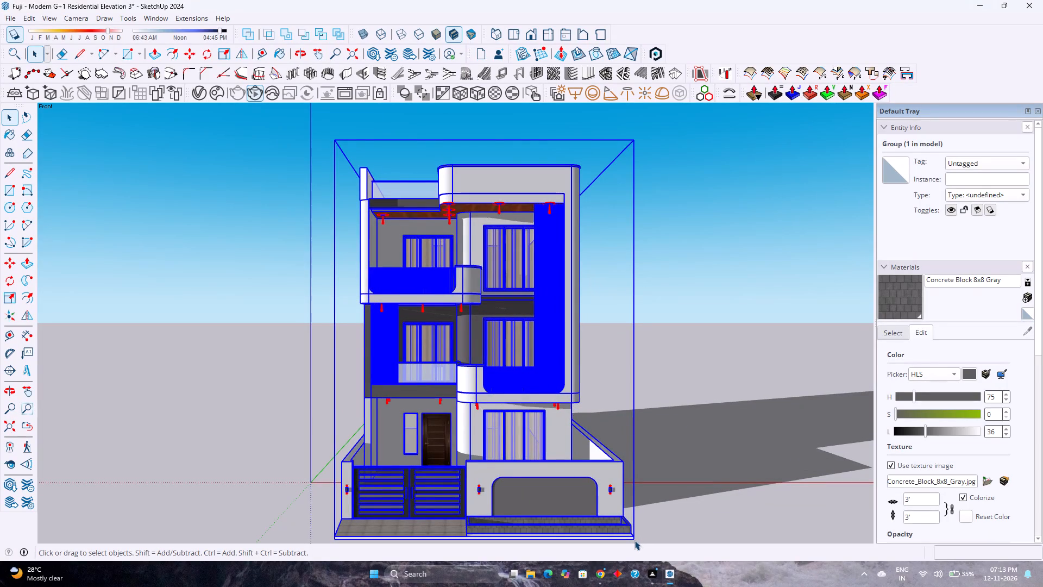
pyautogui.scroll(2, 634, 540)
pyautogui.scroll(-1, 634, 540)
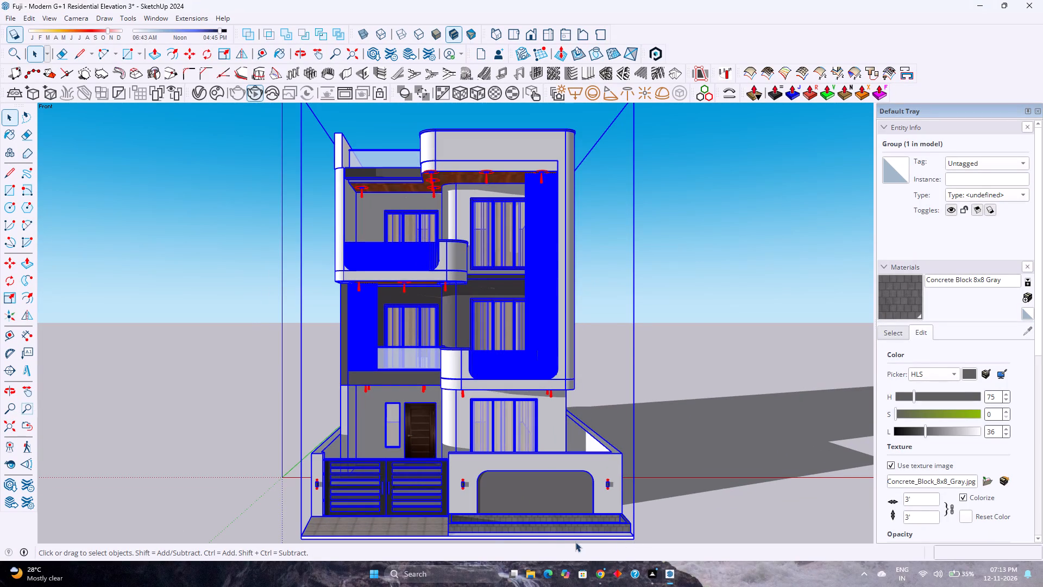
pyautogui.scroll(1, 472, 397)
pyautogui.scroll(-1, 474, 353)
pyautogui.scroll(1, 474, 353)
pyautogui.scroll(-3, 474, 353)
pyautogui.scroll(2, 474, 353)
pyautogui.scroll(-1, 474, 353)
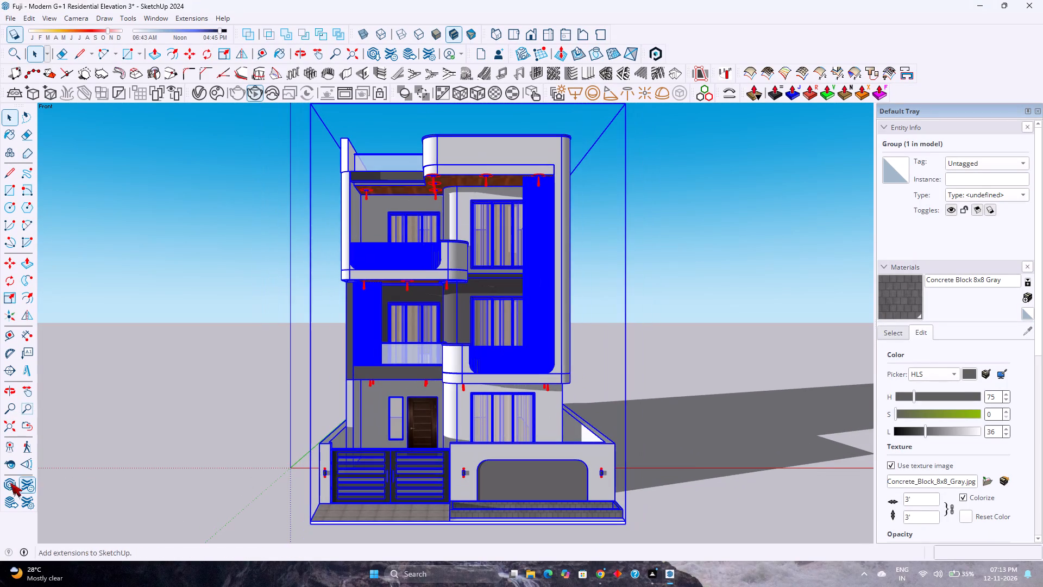
# Fit the whole house in view and clear the selection of the house group.
pyautogui.click(8, 428)
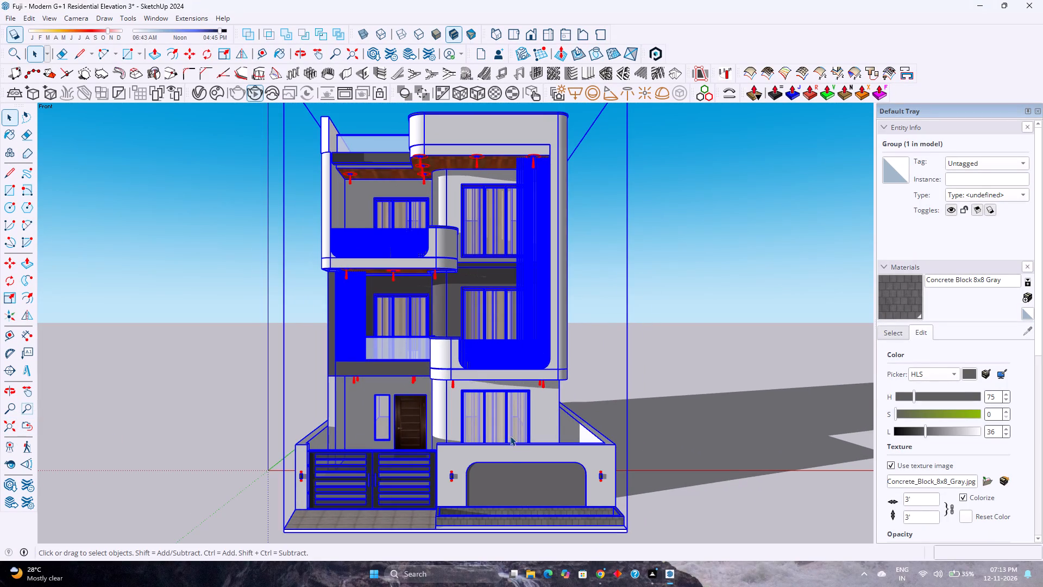
pyautogui.click(507, 453)
pyautogui.click(690, 451)
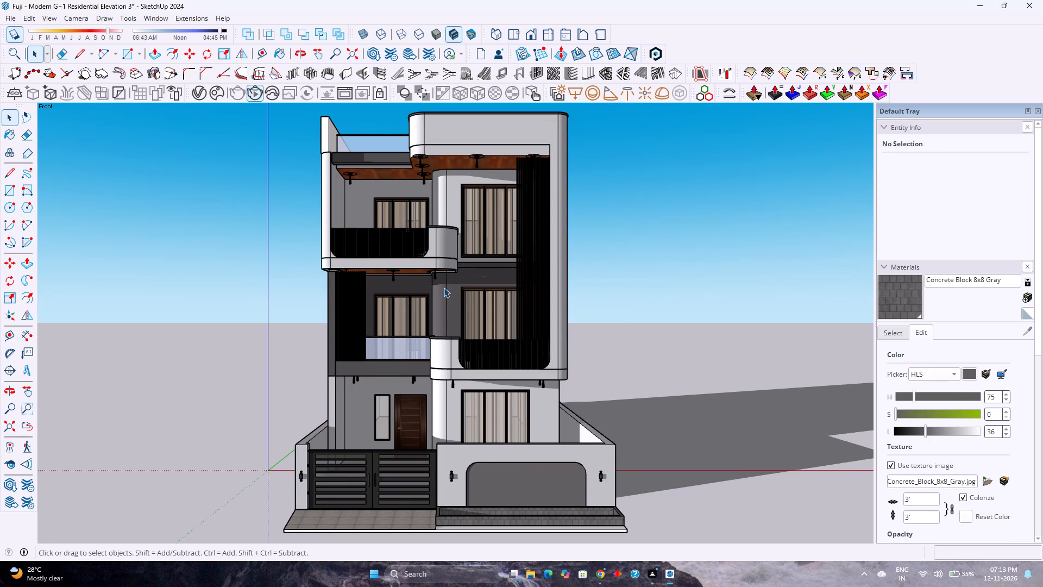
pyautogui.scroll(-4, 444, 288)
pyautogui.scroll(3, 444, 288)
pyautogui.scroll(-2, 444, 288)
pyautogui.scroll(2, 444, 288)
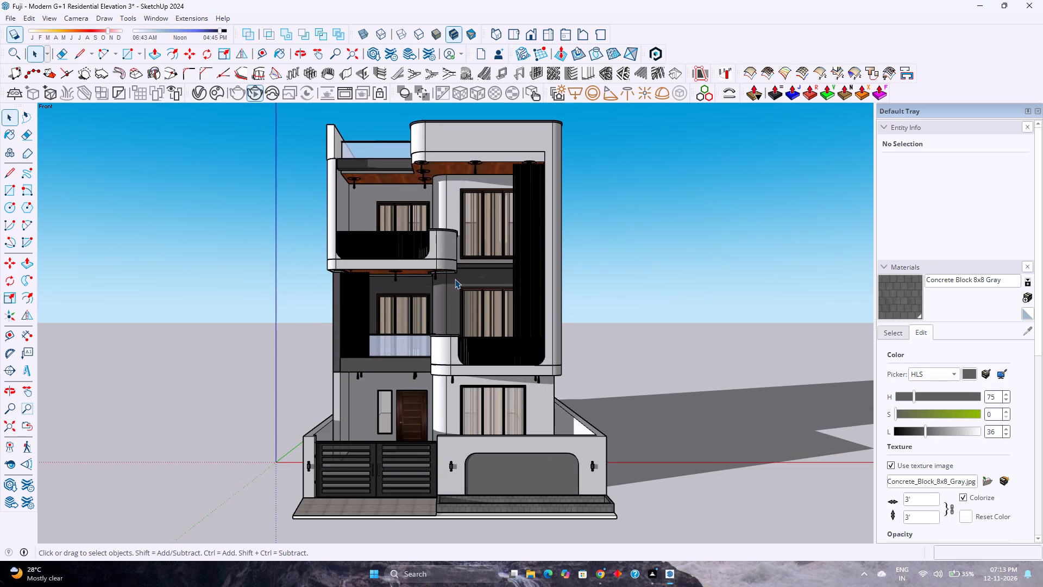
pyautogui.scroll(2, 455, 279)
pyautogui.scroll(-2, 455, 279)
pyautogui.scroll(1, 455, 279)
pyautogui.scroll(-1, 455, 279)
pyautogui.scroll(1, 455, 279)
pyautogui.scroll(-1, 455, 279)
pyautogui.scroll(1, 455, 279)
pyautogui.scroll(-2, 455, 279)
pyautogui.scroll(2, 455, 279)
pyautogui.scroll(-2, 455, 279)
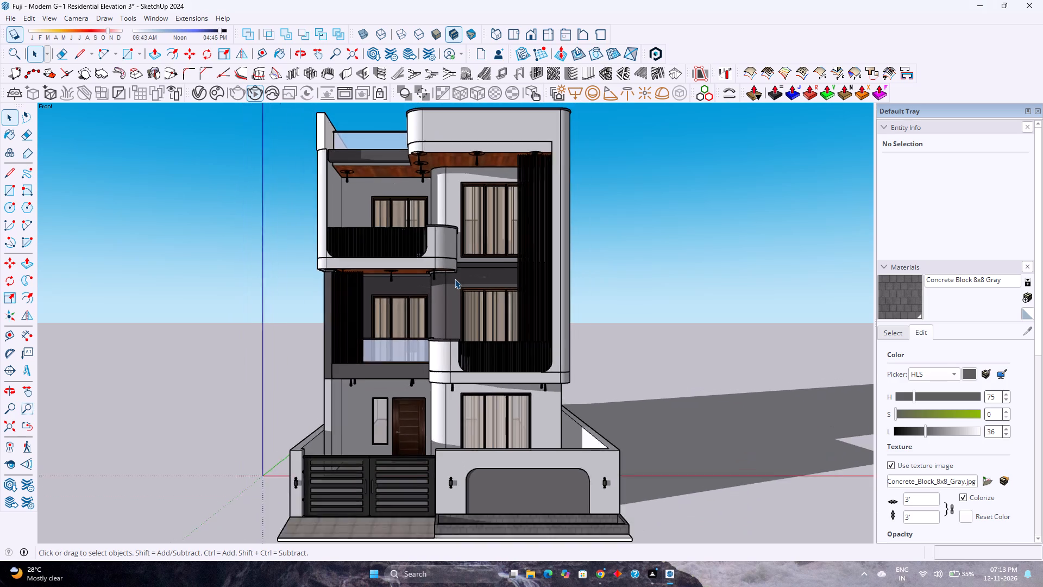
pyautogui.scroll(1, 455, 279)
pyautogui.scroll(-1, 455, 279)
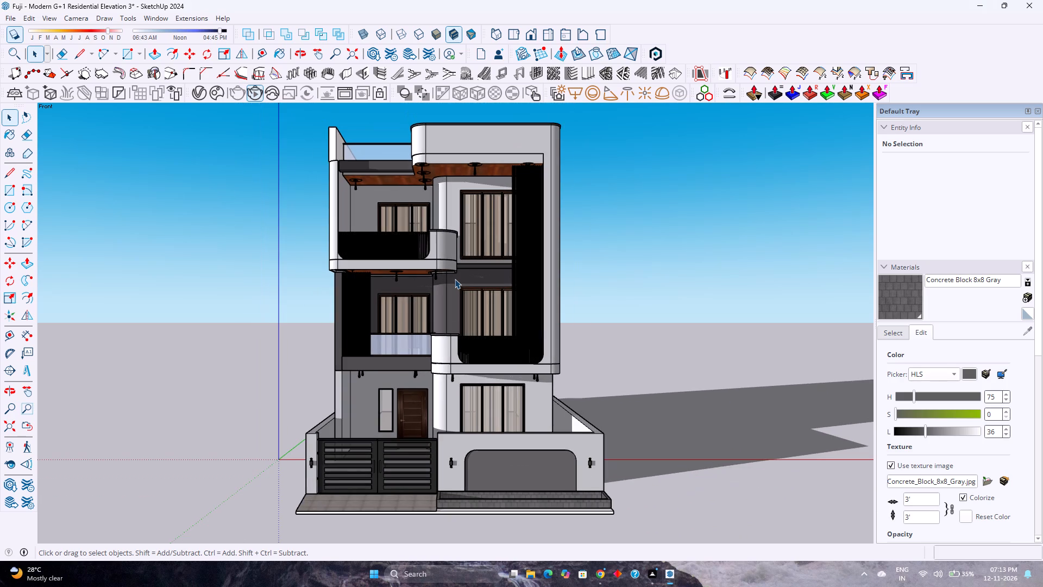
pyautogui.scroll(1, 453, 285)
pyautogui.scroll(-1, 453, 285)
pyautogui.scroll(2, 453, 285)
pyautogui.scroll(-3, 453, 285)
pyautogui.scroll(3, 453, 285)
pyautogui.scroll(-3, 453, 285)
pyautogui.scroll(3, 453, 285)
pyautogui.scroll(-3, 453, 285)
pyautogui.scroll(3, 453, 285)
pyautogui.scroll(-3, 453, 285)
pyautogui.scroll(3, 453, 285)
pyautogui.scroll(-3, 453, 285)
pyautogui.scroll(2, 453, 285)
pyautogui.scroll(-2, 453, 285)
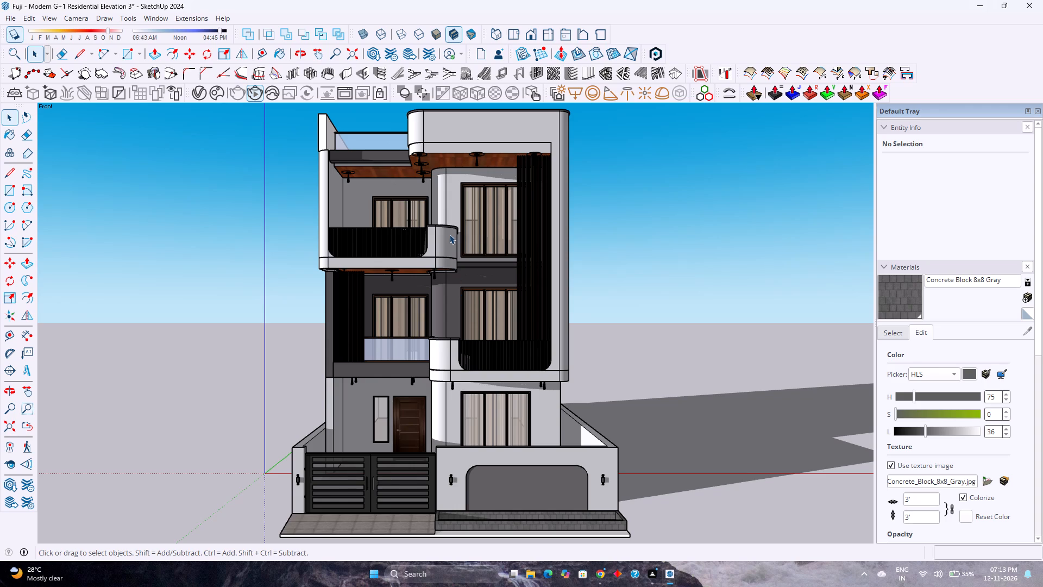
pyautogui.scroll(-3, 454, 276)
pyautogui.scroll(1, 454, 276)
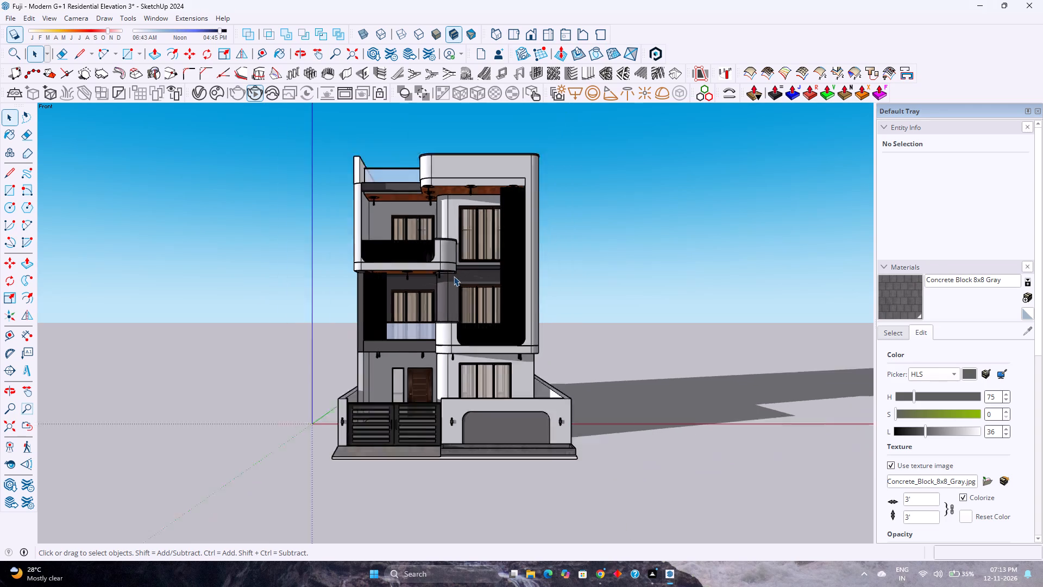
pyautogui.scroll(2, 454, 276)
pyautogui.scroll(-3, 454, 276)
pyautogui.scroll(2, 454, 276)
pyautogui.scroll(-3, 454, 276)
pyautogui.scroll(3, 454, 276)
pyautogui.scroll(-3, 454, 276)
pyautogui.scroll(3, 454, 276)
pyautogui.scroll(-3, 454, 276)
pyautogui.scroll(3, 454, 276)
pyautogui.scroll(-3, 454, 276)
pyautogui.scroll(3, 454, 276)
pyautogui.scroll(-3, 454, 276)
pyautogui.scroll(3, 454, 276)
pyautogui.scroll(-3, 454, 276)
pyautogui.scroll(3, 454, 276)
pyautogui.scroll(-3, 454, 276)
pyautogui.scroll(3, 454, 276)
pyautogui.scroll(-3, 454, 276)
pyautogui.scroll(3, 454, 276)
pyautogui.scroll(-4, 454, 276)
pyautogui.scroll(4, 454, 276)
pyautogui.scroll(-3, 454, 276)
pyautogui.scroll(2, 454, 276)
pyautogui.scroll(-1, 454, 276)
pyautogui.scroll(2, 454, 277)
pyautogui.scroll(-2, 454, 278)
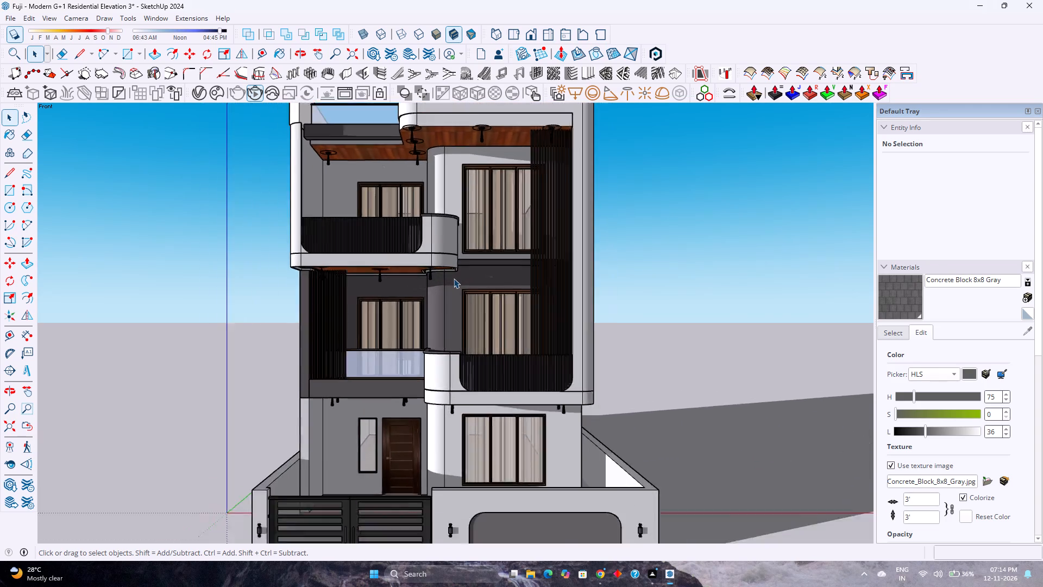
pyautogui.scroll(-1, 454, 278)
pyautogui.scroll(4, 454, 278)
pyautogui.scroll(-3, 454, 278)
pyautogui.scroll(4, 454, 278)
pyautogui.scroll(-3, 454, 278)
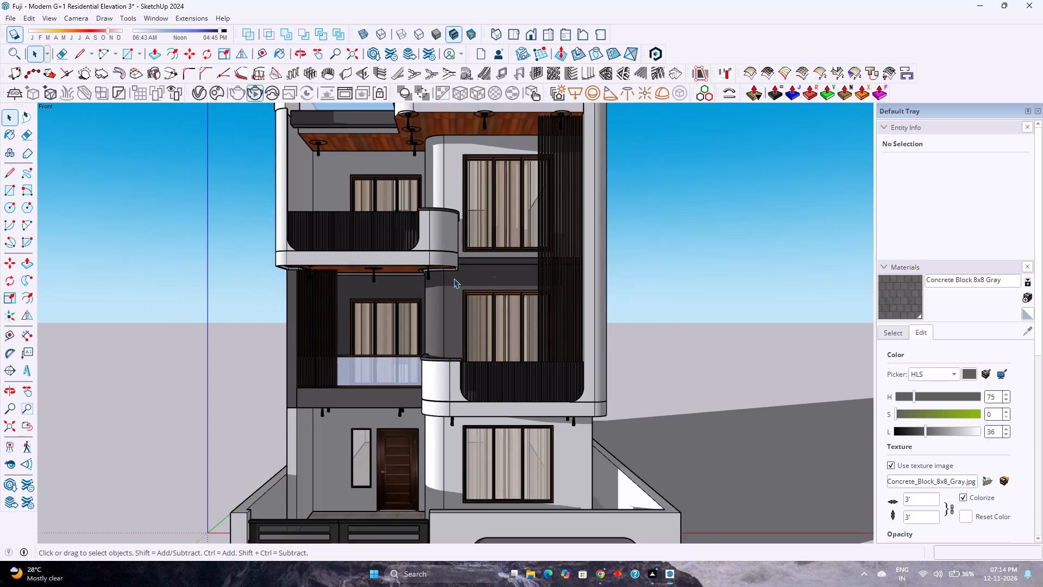
# Examine from below the wooden ceiling edge under the top-floor balcony where it meets the curved wall and beam.
pyautogui.moveTo(454, 278); pyautogui.dragTo(461, 238, button='middle')
pyautogui.middleClick(461, 238)
pyautogui.scroll(13, 478, 196)
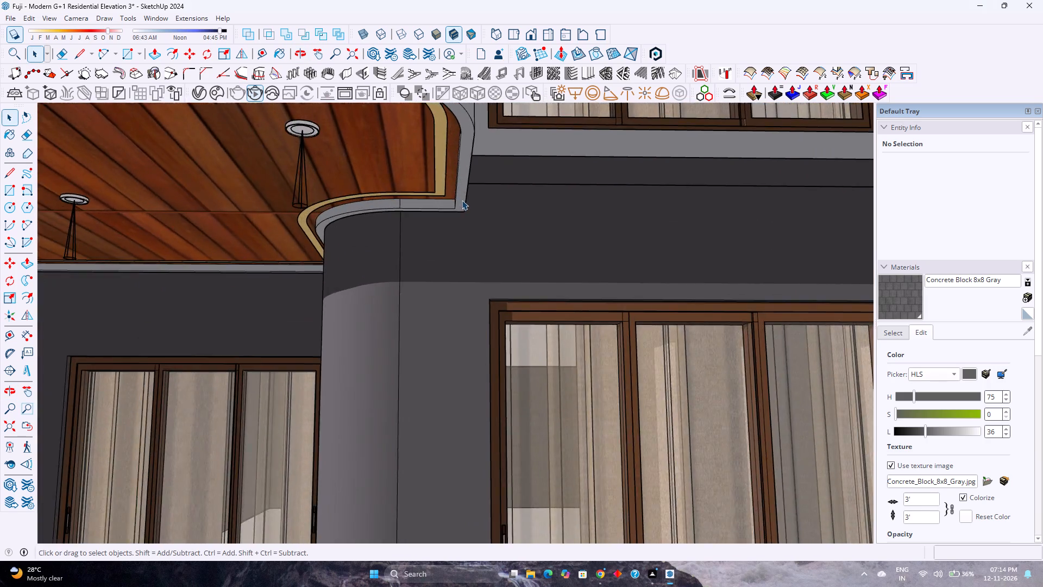
pyautogui.scroll(8, 462, 200)
pyautogui.moveTo(456, 214); pyautogui.dragTo(557, 206, button='middle')
pyautogui.moveTo(480, 211); pyautogui.dragTo(473, 211, button='middle')
pyautogui.scroll(-7, 473, 211)
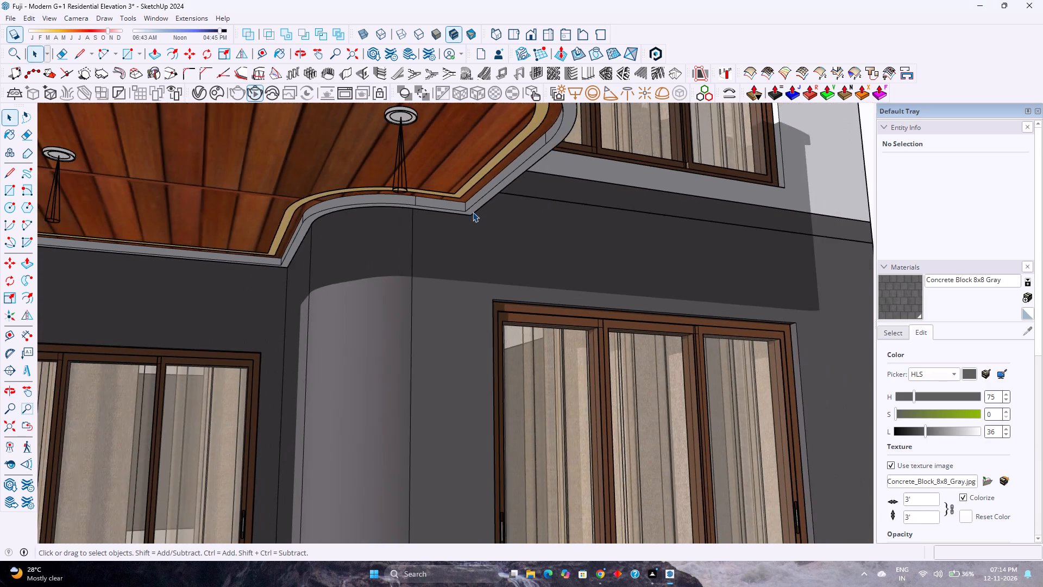
pyautogui.scroll(-4, 473, 212)
# Fit the whole house and examine its front facade and side wall from slightly angled views.
pyautogui.click(13, 429)
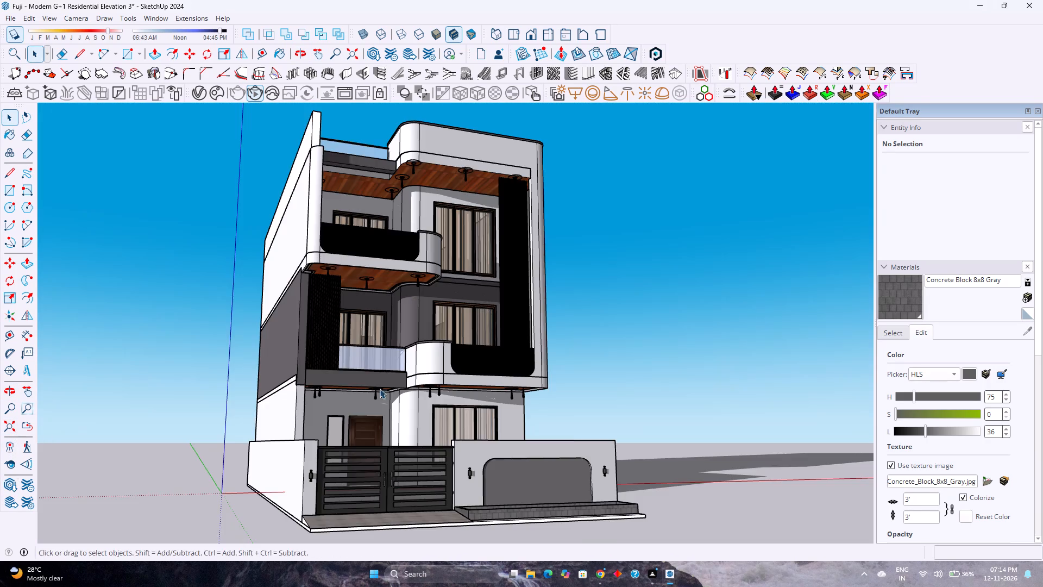
pyautogui.scroll(-2, 546, 354)
pyautogui.moveTo(546, 354); pyautogui.dragTo(535, 391, button='middle')
pyautogui.middleClick(535, 391)
pyautogui.scroll(2, 501, 384)
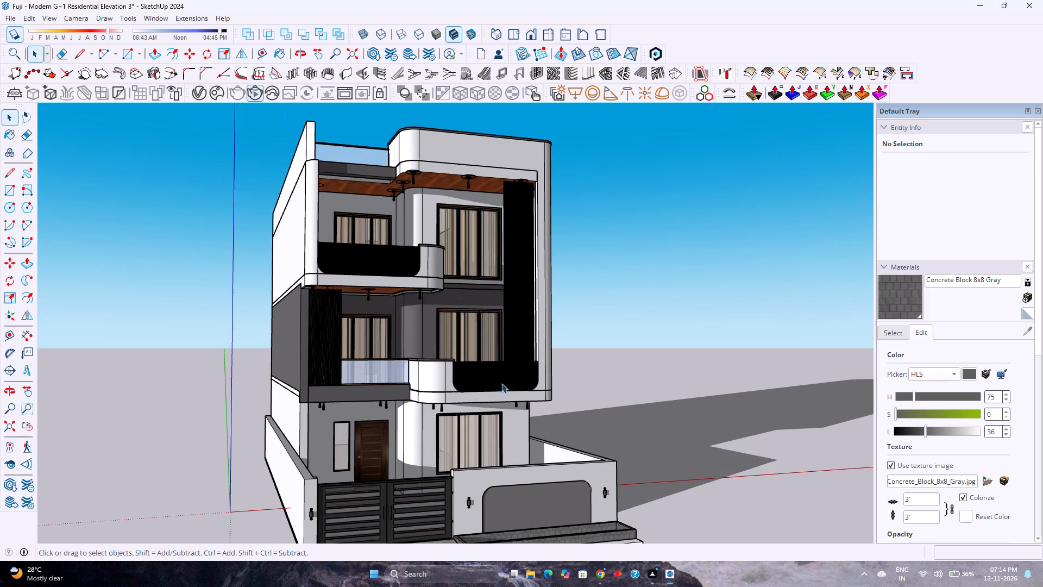
pyautogui.moveTo(504, 427); pyautogui.dragTo(468, 414, button='middle')
pyautogui.middleClick(468, 414)
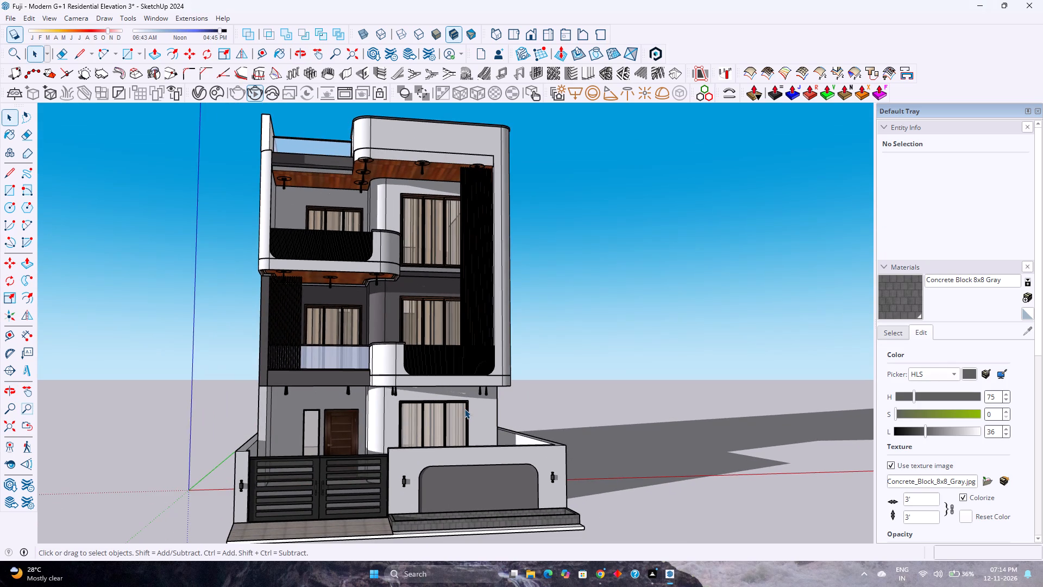
pyautogui.scroll(-4, 464, 409)
pyautogui.scroll(1, 464, 401)
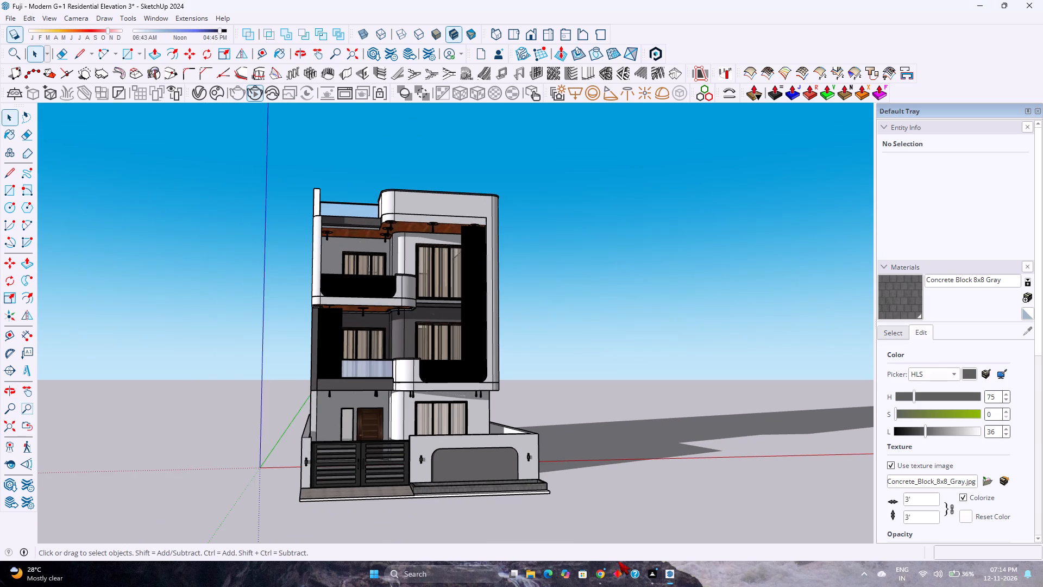
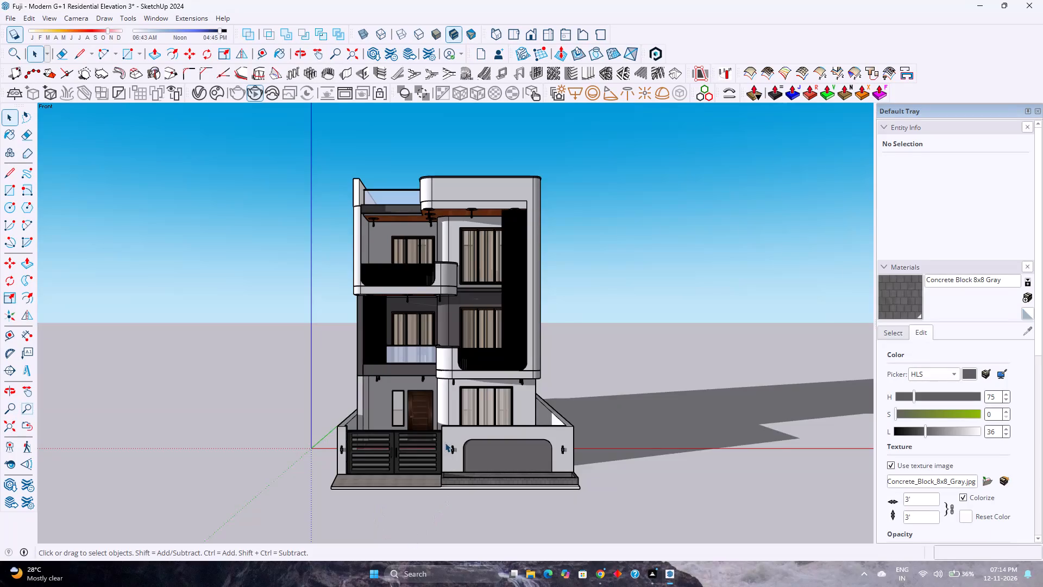
# Examine from above the roof parapet end where it meets the rounded side wall edge beside the top-floor balcony.
pyautogui.scroll(2, 445, 441)
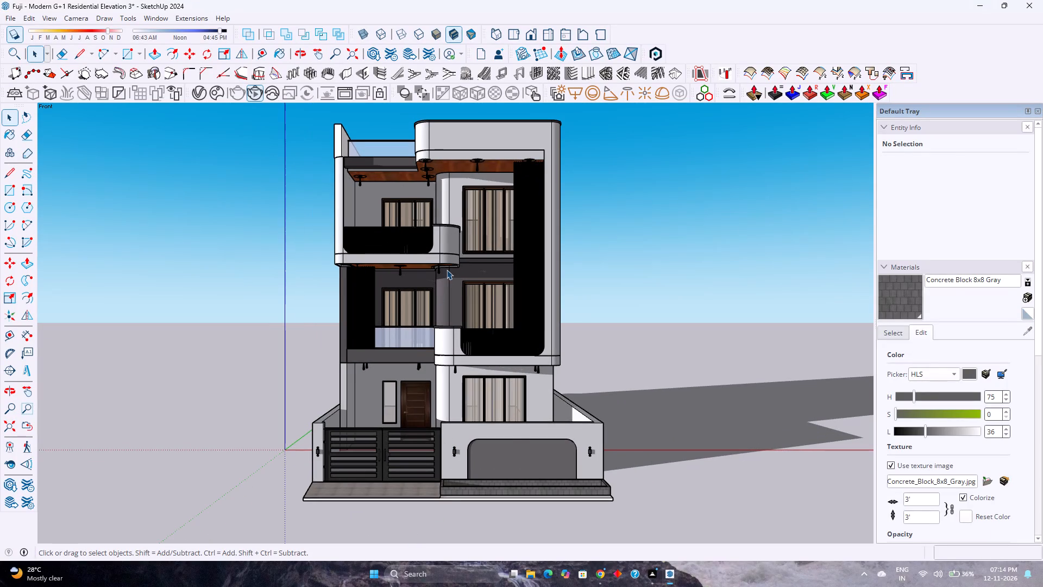
pyautogui.scroll(1, 447, 270)
pyautogui.scroll(-1, 447, 270)
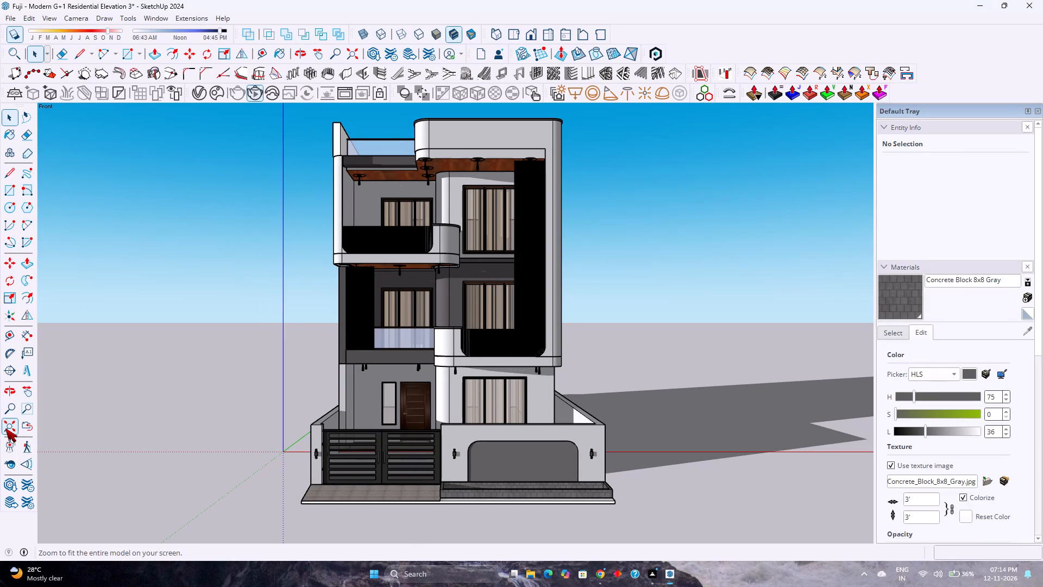
pyautogui.click(5, 428)
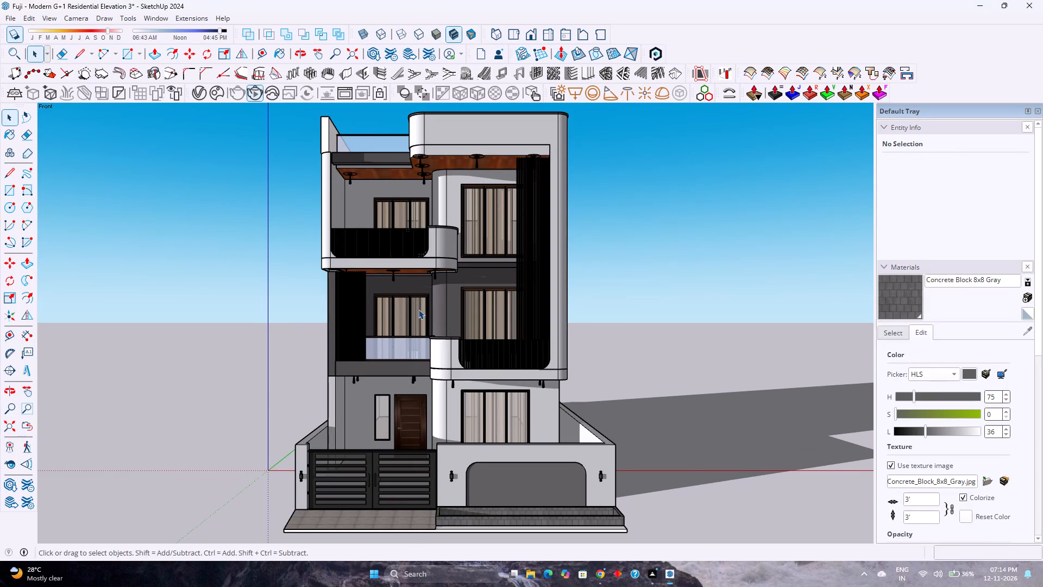
pyautogui.scroll(1, 409, 229)
pyautogui.scroll(-1, 409, 228)
pyautogui.moveTo(409, 228); pyautogui.dragTo(560, 403, button='middle')
pyautogui.middleClick(560, 402)
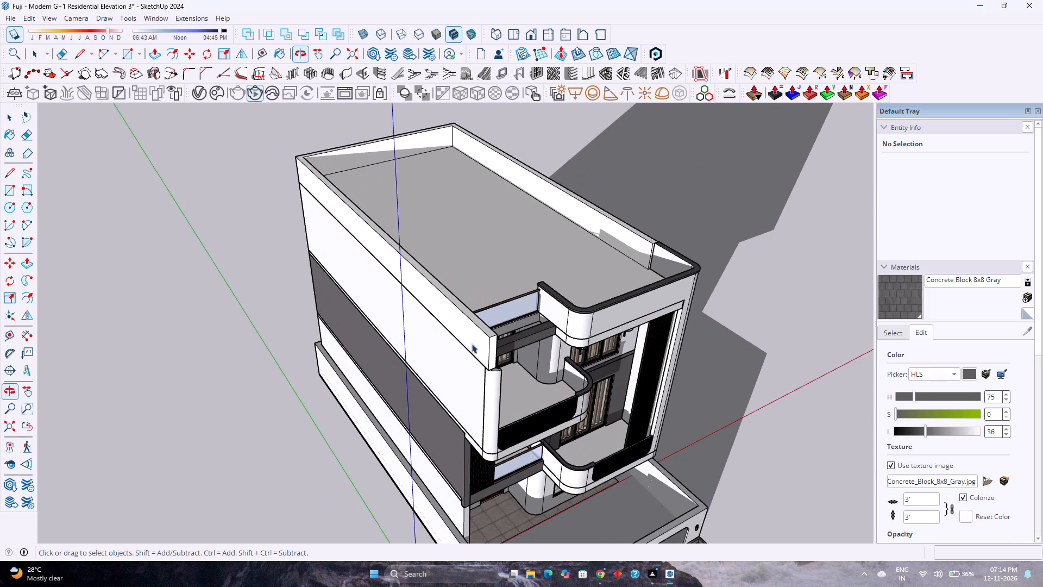
pyautogui.scroll(3, 434, 318)
pyautogui.scroll(2, 485, 357)
pyautogui.scroll(8, 510, 411)
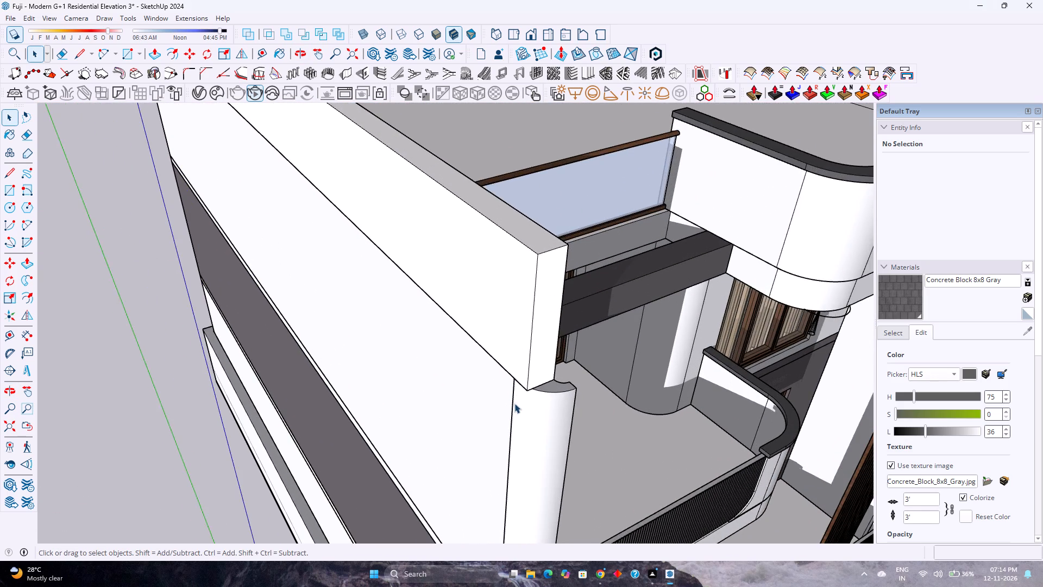
pyautogui.scroll(3, 514, 403)
pyautogui.scroll(-3, 514, 402)
pyautogui.scroll(6, 514, 402)
pyautogui.moveTo(533, 401); pyautogui.dragTo(487, 364, button='middle')
pyautogui.middleClick(487, 364)
pyautogui.scroll(-2, 487, 364)
pyautogui.scroll(-19, 486, 359)
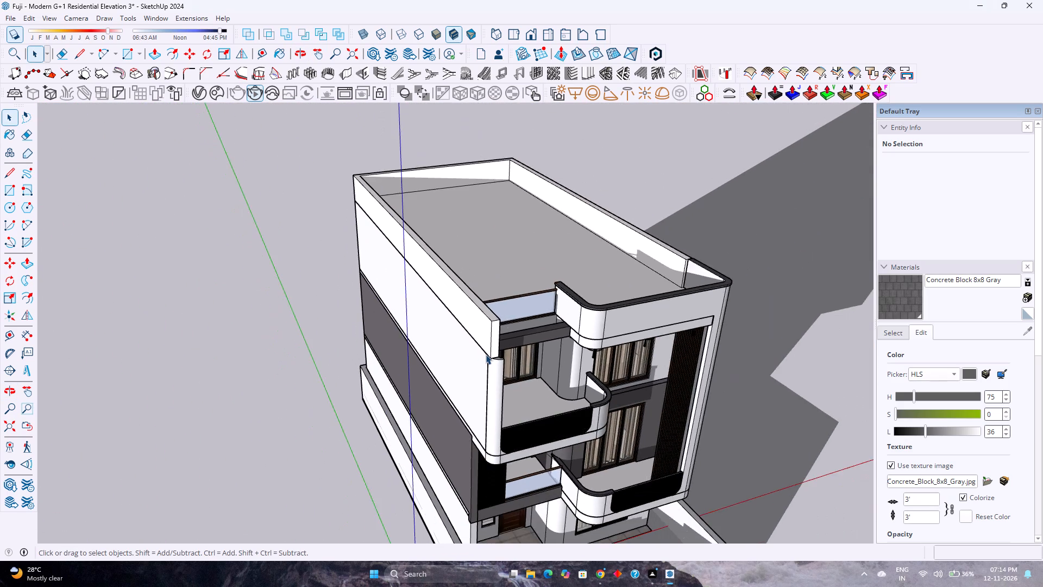
pyautogui.scroll(-9, 486, 354)
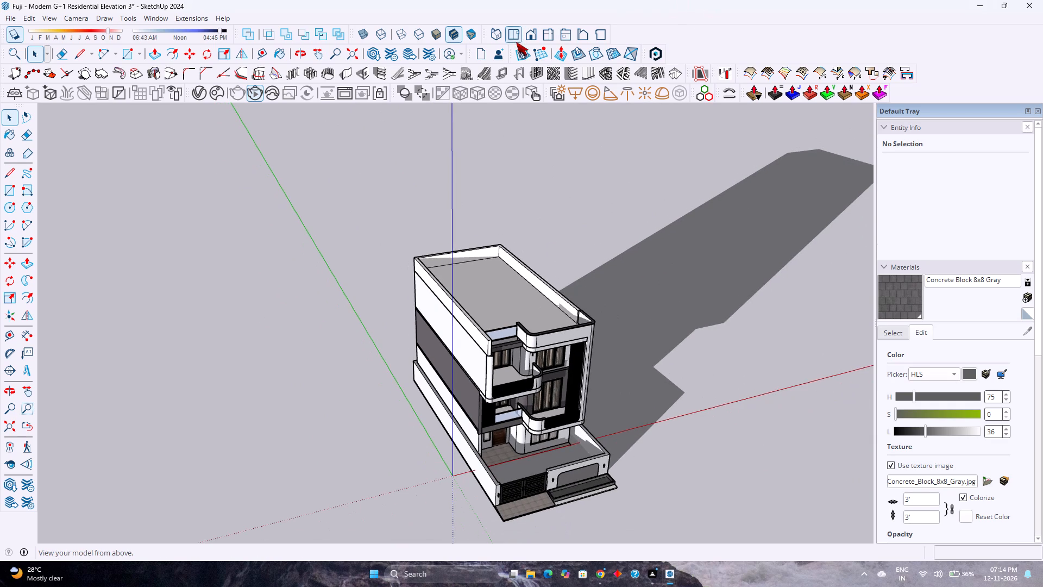
# Show the whole house fitted in the front view.
pyautogui.click(527, 36)
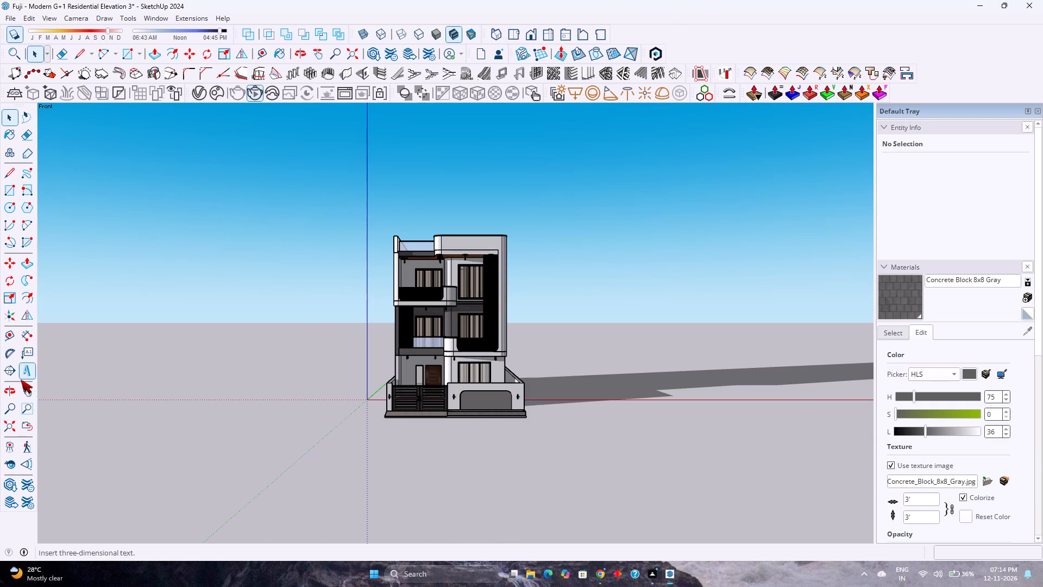
pyautogui.click(14, 421)
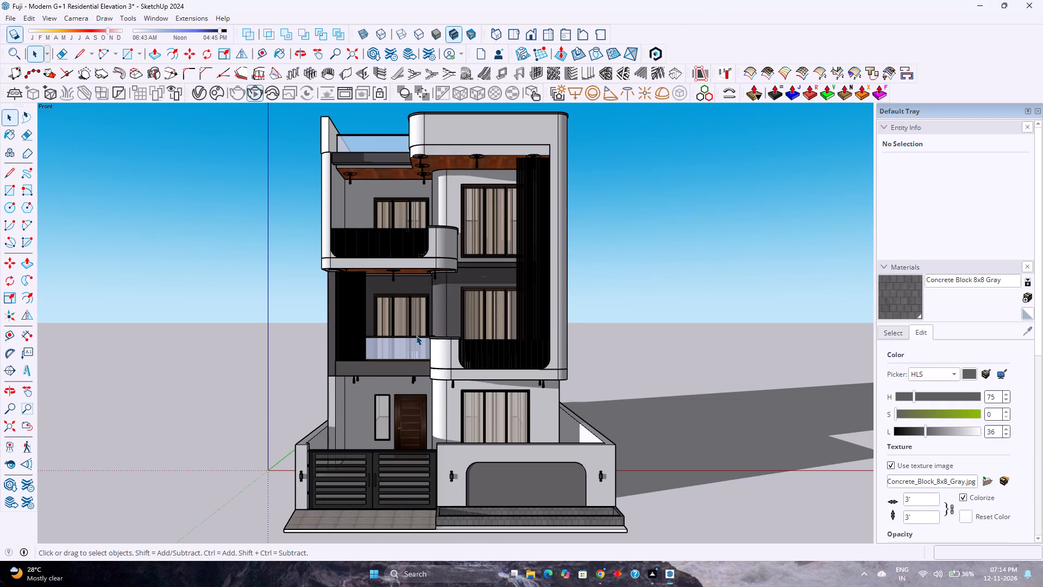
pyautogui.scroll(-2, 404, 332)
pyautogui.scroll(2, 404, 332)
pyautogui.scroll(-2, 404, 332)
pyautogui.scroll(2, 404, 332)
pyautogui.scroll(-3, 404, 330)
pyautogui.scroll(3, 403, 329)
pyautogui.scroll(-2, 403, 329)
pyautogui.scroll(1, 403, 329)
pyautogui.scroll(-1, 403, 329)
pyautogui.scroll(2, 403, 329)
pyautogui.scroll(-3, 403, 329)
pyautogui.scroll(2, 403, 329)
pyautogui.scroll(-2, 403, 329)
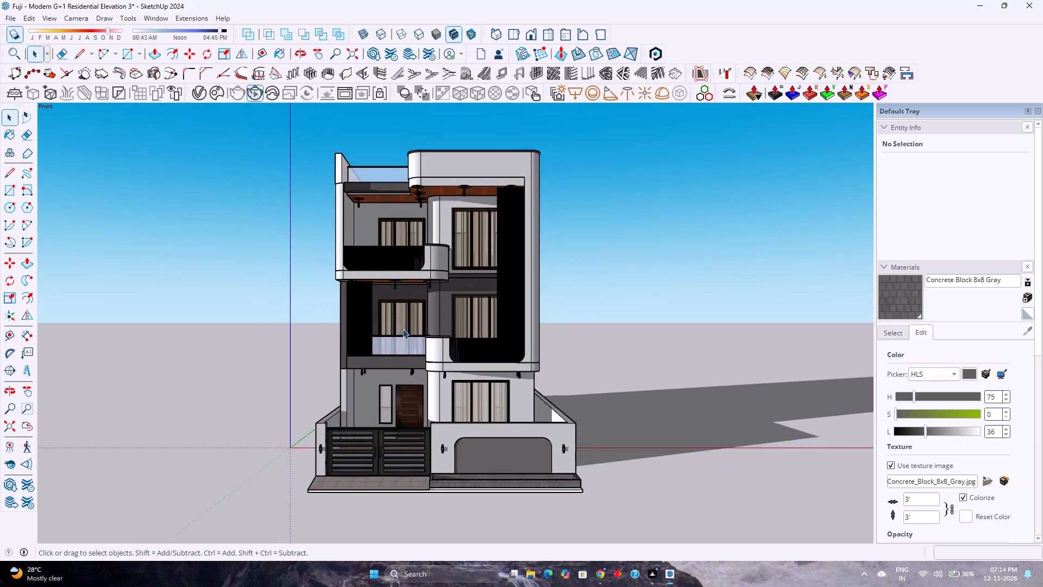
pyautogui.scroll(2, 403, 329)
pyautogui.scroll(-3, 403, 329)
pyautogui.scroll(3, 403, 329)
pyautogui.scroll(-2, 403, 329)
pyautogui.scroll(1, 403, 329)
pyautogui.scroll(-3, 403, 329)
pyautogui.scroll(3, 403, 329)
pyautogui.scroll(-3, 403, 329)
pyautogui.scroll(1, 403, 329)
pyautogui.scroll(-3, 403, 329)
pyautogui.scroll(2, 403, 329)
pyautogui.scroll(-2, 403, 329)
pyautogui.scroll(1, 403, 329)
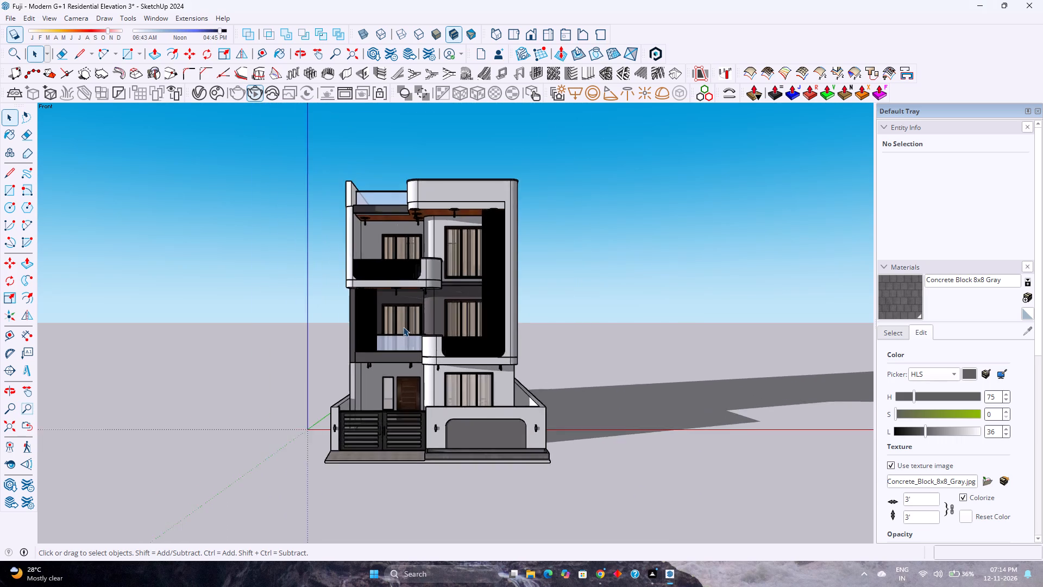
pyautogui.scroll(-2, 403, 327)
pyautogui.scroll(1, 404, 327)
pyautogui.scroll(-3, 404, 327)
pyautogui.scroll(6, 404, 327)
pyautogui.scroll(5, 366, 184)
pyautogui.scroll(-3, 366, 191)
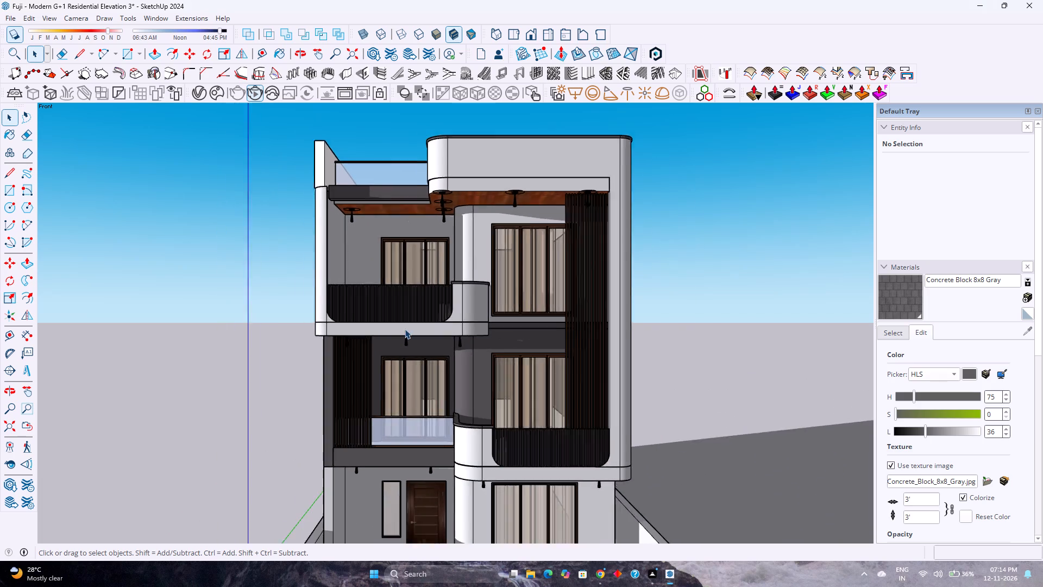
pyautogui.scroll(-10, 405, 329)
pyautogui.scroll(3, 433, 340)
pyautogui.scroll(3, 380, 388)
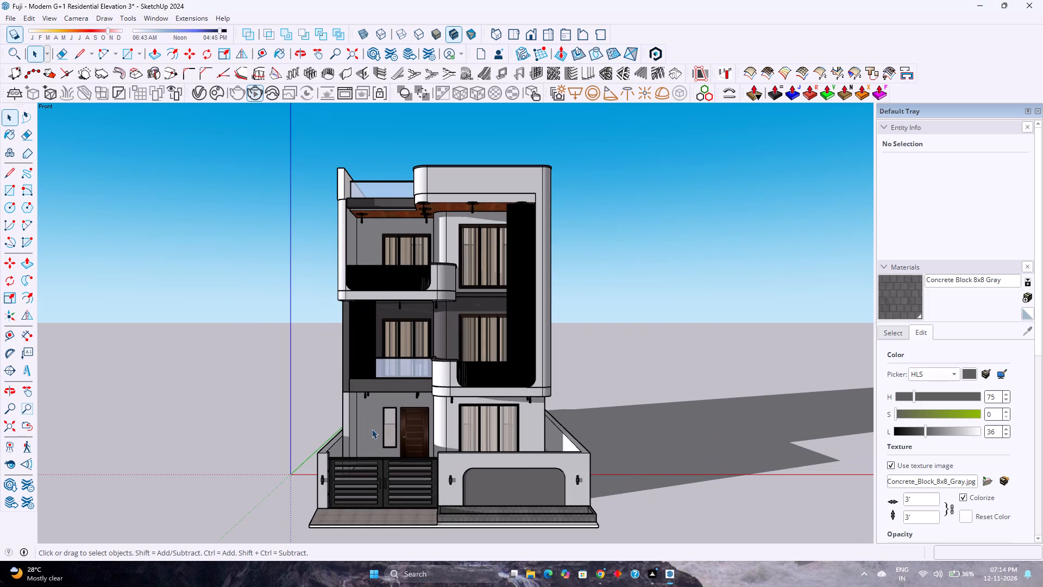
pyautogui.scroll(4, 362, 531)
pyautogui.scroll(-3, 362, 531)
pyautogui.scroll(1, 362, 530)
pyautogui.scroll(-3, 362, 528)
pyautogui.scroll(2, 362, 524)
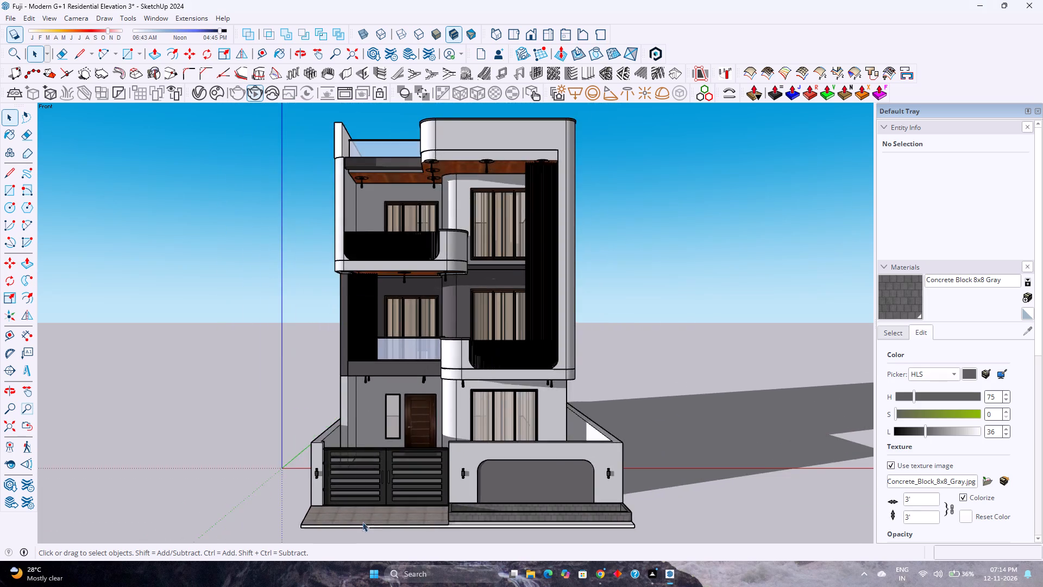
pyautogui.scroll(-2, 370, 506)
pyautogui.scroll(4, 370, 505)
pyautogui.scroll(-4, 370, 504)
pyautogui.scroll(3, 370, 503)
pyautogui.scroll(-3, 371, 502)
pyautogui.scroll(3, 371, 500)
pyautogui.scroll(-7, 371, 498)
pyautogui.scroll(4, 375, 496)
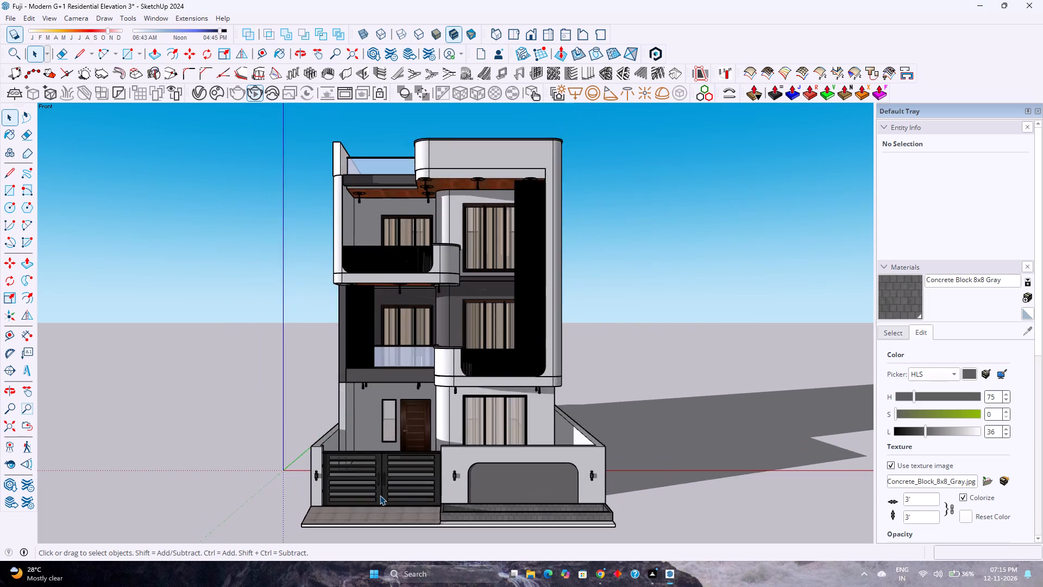
# Examine the entrance gate closely, including its handles, perforated panels, top edge and the gap between the two leaves.
pyautogui.scroll(17, 380, 495)
pyautogui.moveTo(395, 459); pyautogui.dragTo(367, 533, button='middle')
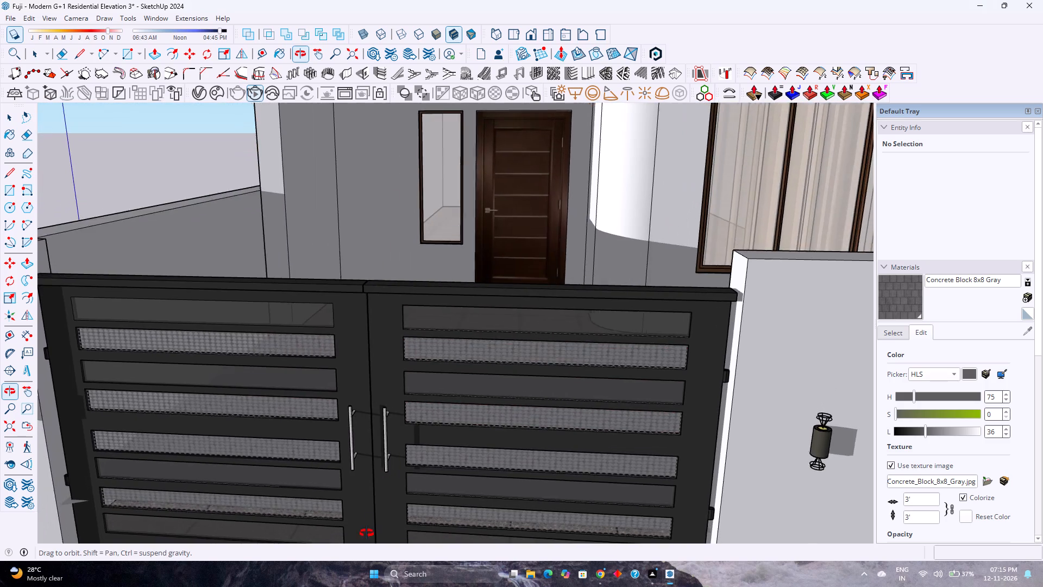
pyautogui.moveTo(367, 533); pyautogui.dragTo(366, 533, button='middle')
pyautogui.scroll(9, 395, 441)
pyautogui.moveTo(385, 433); pyautogui.dragTo(345, 521, button='middle')
pyautogui.scroll(2, 379, 402)
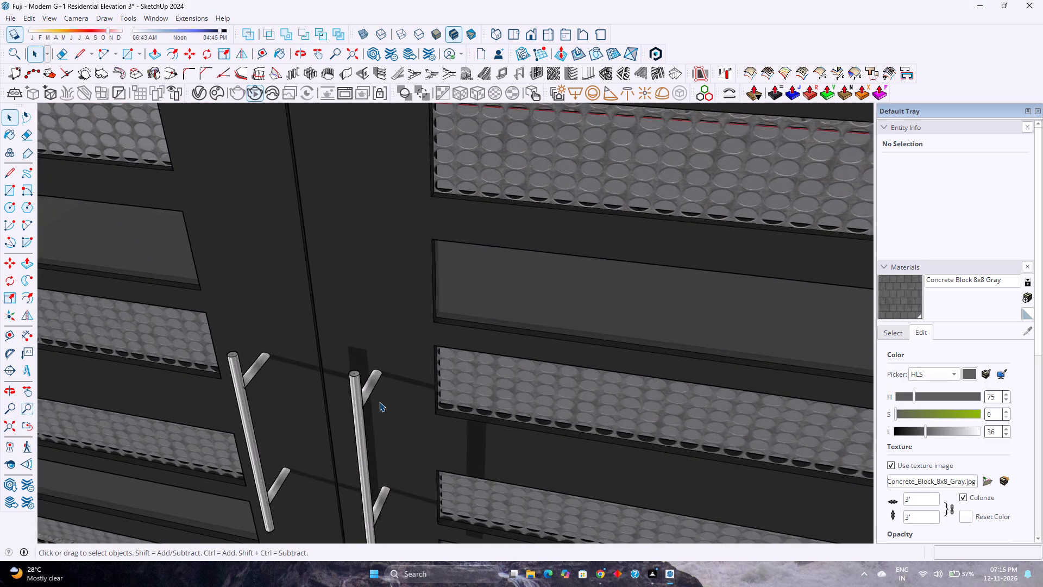
pyautogui.scroll(4, 379, 402)
pyautogui.scroll(-3, 375, 401)
pyautogui.scroll(4, 375, 401)
pyautogui.moveTo(386, 345); pyautogui.dragTo(564, 530, button='middle')
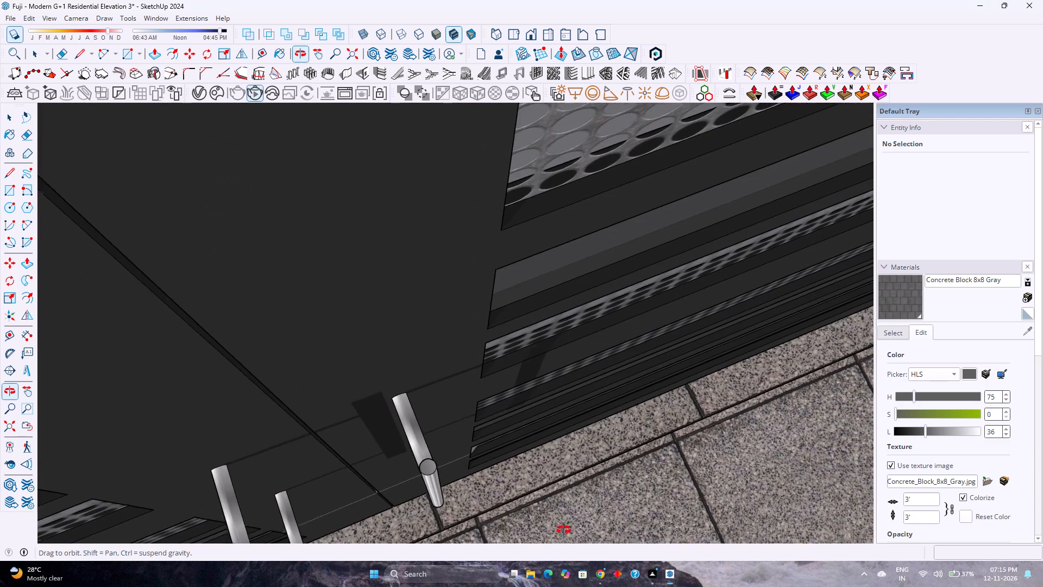
pyautogui.moveTo(564, 530); pyautogui.dragTo(564, 528, button='middle')
pyautogui.scroll(-3, 231, 336)
pyautogui.moveTo(231, 336); pyautogui.dragTo(574, 349, button='middle')
pyautogui.middleClick(575, 349)
pyautogui.scroll(1, 574, 346)
pyautogui.scroll(-7, 463, 307)
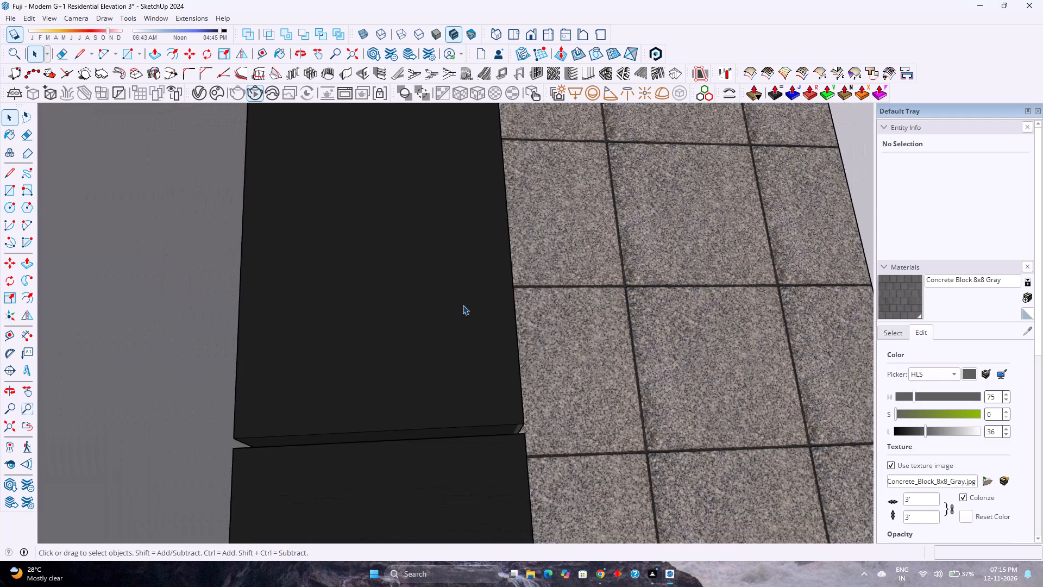
pyautogui.scroll(-16, 463, 305)
pyautogui.scroll(1, 433, 319)
pyautogui.scroll(-8, 433, 319)
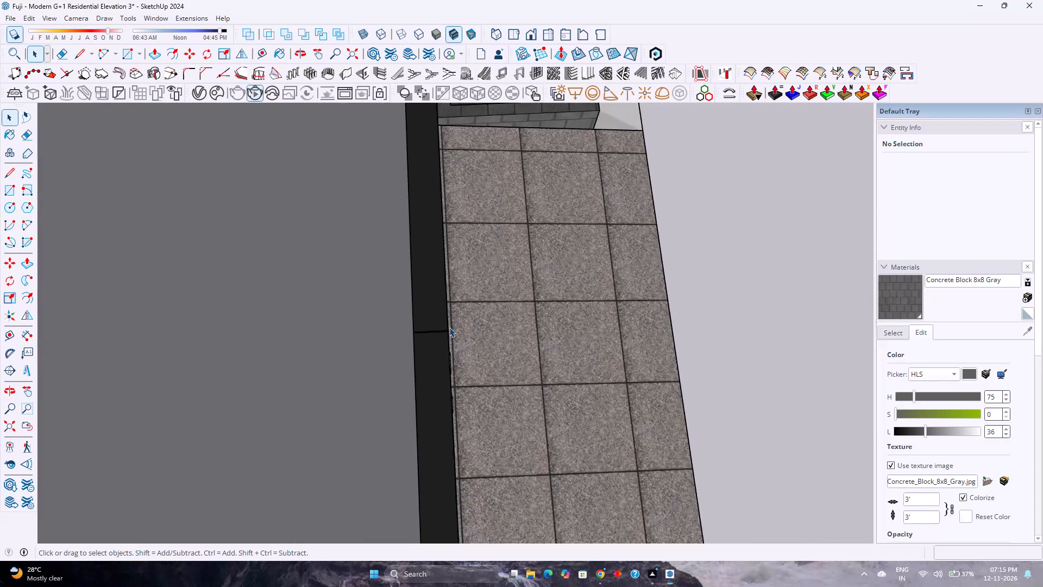
pyautogui.moveTo(448, 328); pyautogui.dragTo(344, 319, button='middle')
pyautogui.scroll(-9, 333, 307)
pyautogui.moveTo(353, 351); pyautogui.dragTo(181, 339, button='middle')
pyautogui.middleClick(180, 340)
pyautogui.middleClick(180, 340)
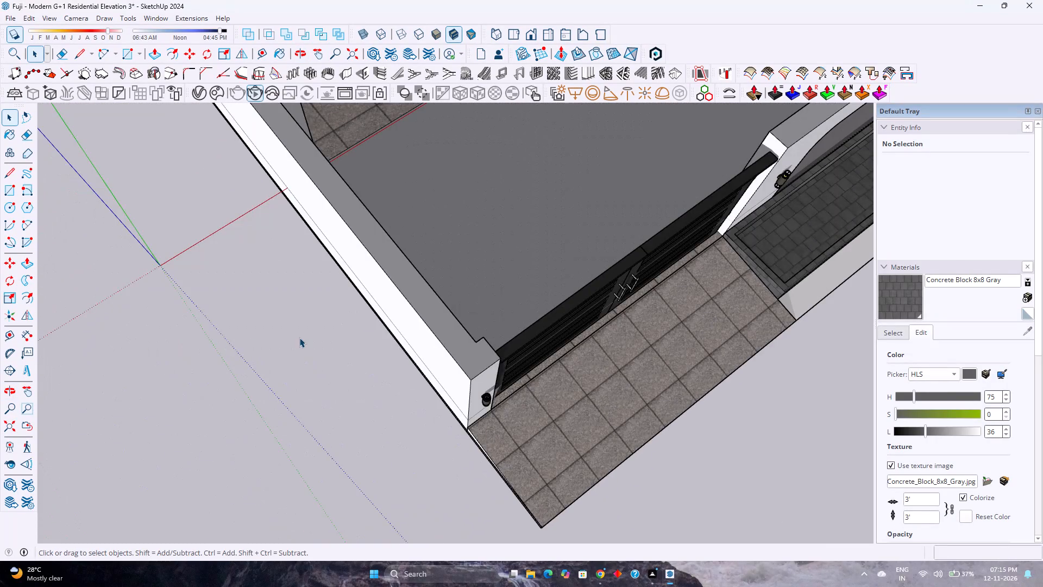
pyautogui.scroll(-4, 300, 337)
pyautogui.scroll(6, 572, 275)
pyautogui.moveTo(563, 268); pyautogui.dragTo(441, 255, button='middle')
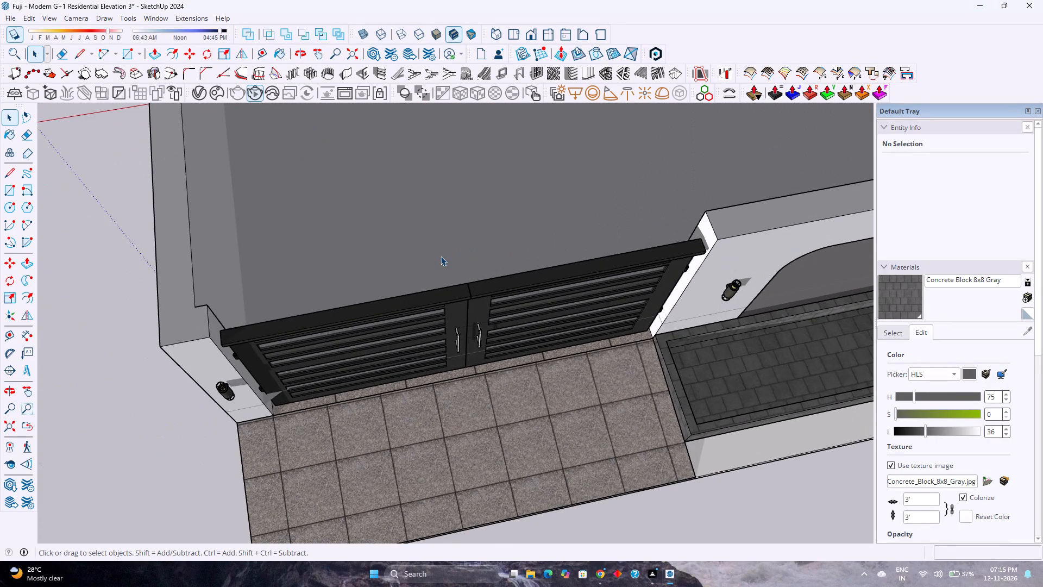
pyautogui.scroll(-4, 441, 256)
pyautogui.scroll(6, 411, 296)
pyautogui.moveTo(414, 325); pyautogui.dragTo(303, 298, button='middle')
pyautogui.middleClick(297, 296)
pyautogui.scroll(-3, 292, 290)
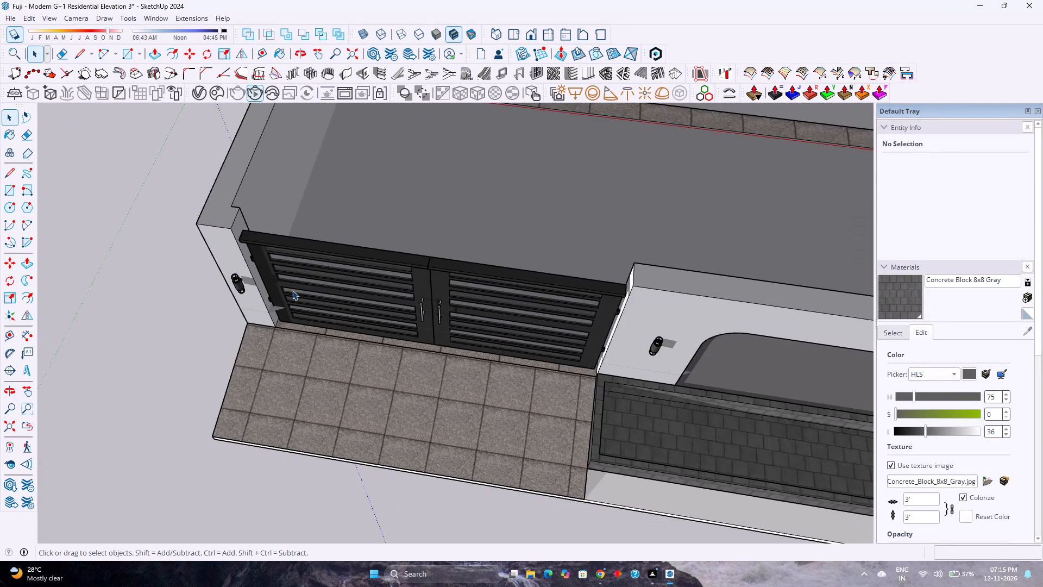
pyautogui.scroll(-4, 292, 290)
pyautogui.scroll(5, 474, 378)
pyautogui.moveTo(475, 367); pyautogui.dragTo(538, 272, button='middle')
pyautogui.middleClick(538, 272)
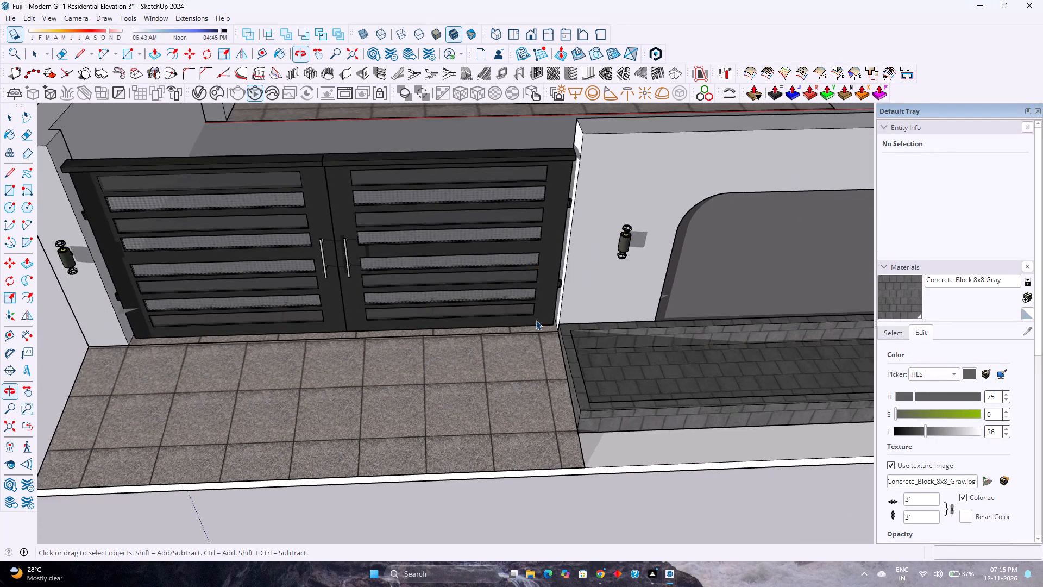
# Examine the tiled ramp where it meets the bottom of the gate and the corner of the block planter.
pyautogui.scroll(10, 537, 328)
pyautogui.moveTo(532, 350); pyautogui.dragTo(703, 255, button='middle')
pyautogui.middleClick(705, 253)
pyautogui.scroll(1, 610, 275)
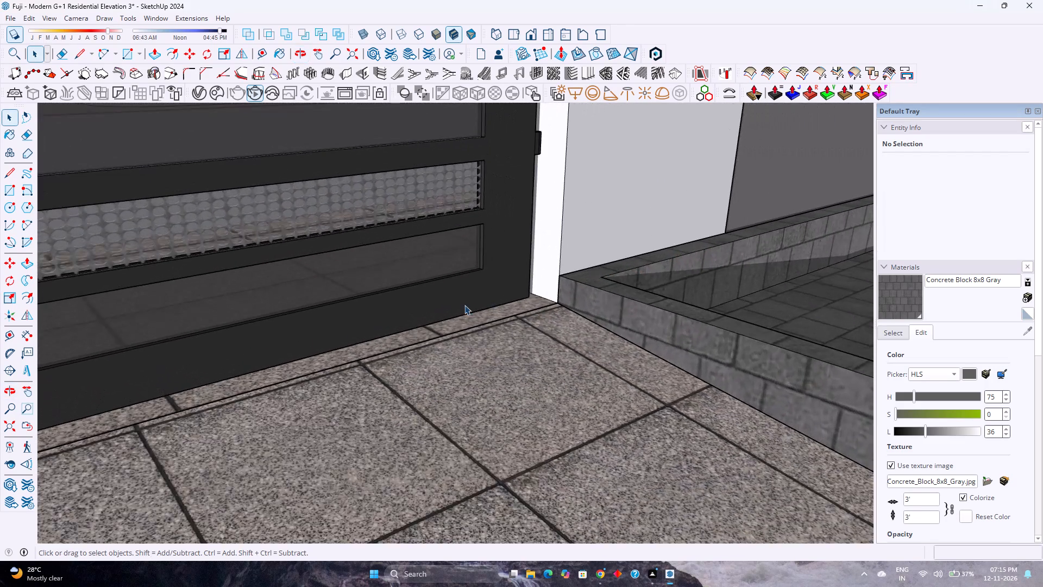
pyautogui.scroll(-14, 464, 305)
pyautogui.moveTo(458, 307); pyautogui.dragTo(412, 423, button='middle')
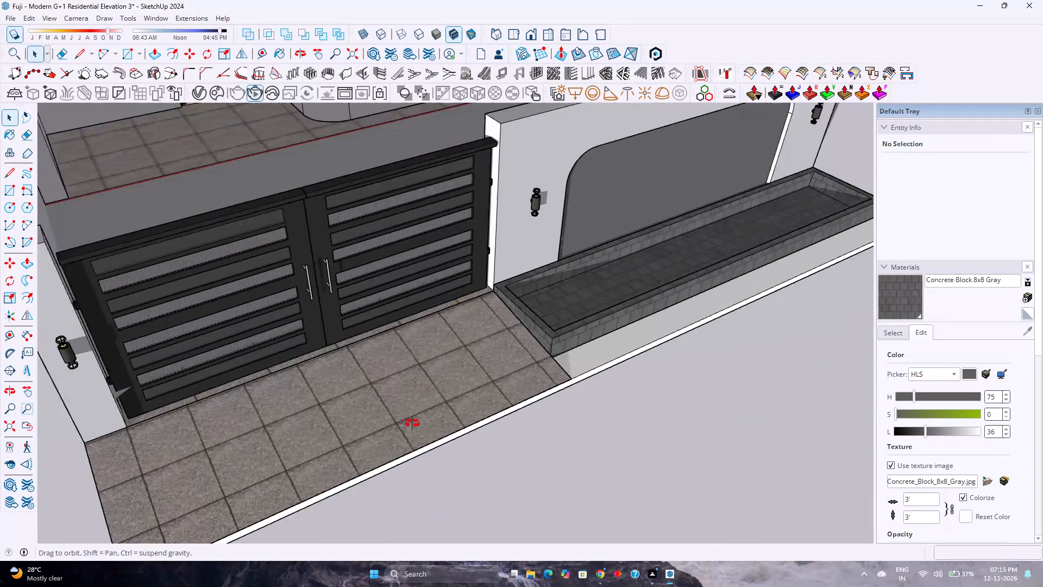
pyautogui.moveTo(412, 423); pyautogui.dragTo(297, 449, button='middle')
pyautogui.scroll(-7, 297, 449)
pyautogui.scroll(1, 292, 432)
pyautogui.moveTo(292, 432); pyautogui.dragTo(279, 368, button='middle')
pyautogui.middleClick(279, 368)
pyautogui.scroll(2, 413, 440)
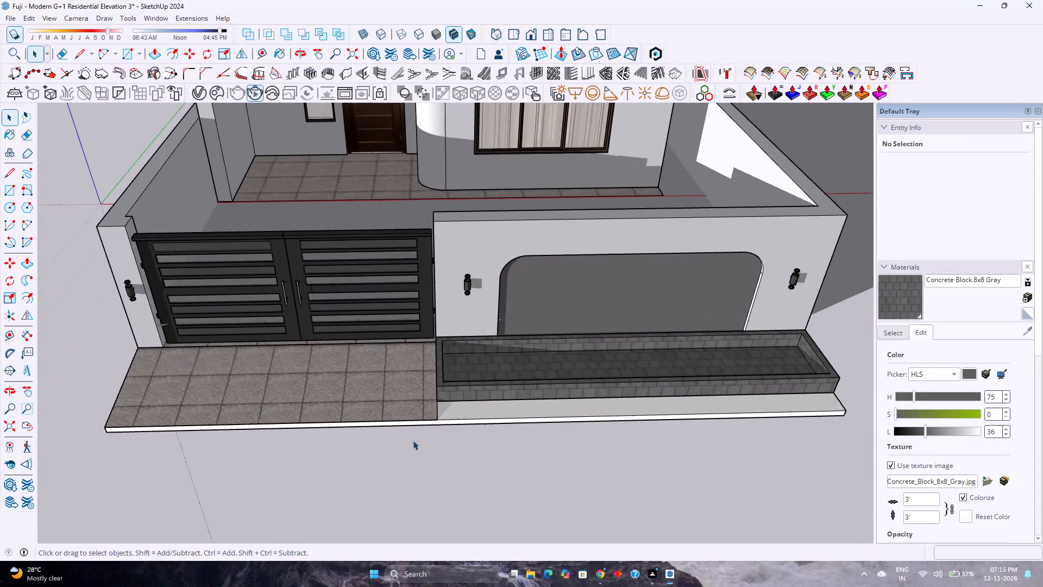
pyautogui.scroll(6, 449, 421)
pyautogui.moveTo(448, 414); pyautogui.dragTo(314, 363, button='middle')
pyautogui.scroll(3, 391, 390)
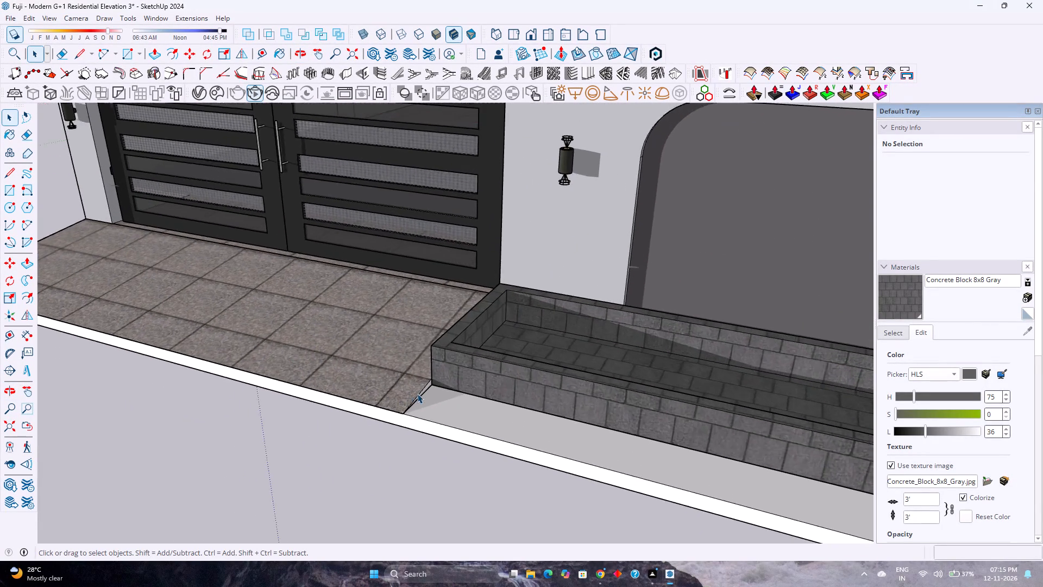
pyautogui.scroll(18, 417, 394)
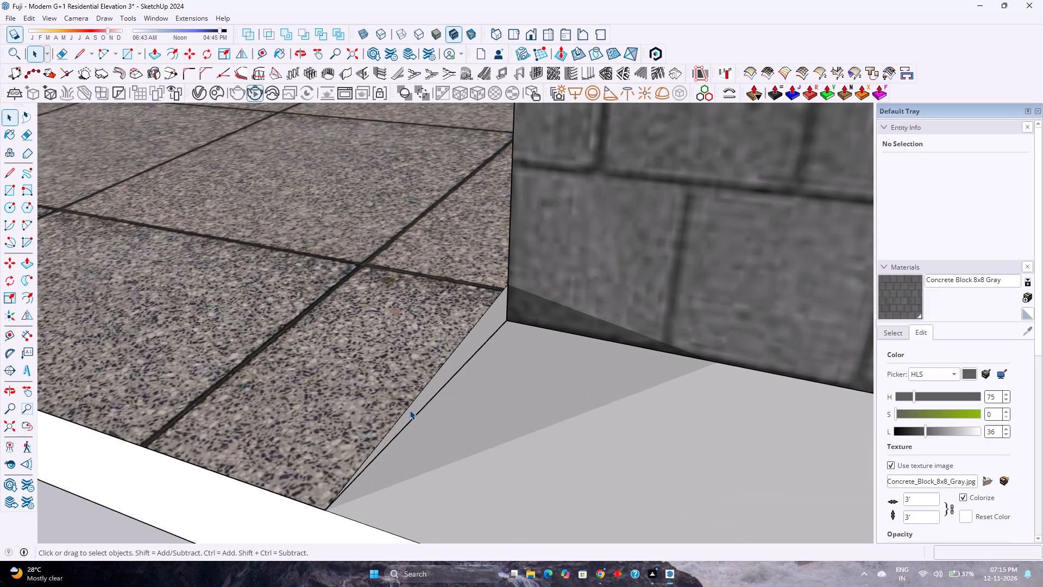
pyautogui.scroll(2, 410, 410)
pyautogui.scroll(-3, 389, 389)
pyautogui.scroll(4, 366, 371)
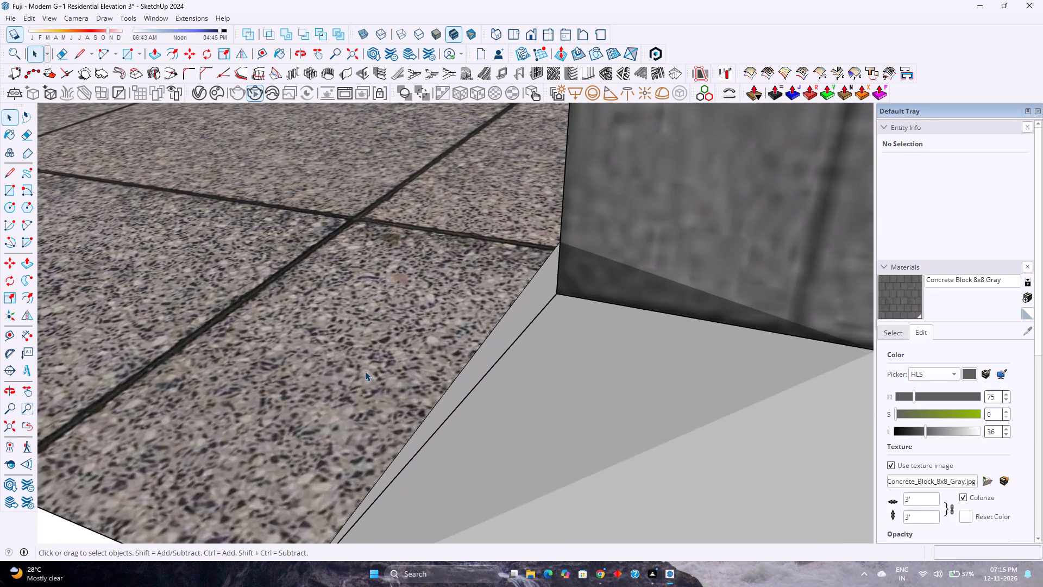
pyautogui.scroll(-4, 365, 371)
pyautogui.scroll(-3, 460, 302)
pyautogui.scroll(1, 460, 303)
pyautogui.scroll(-11, 461, 303)
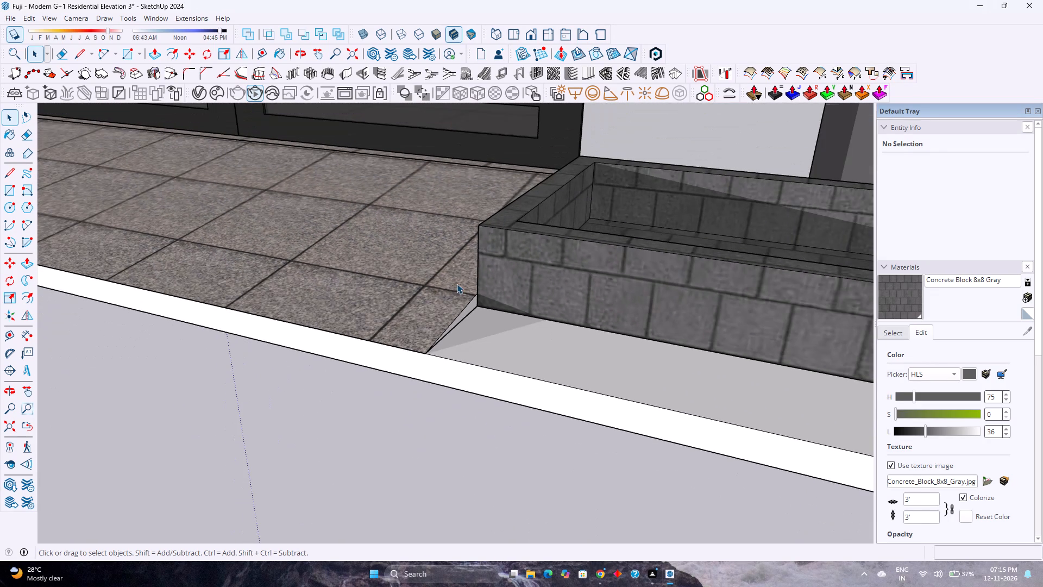
# Return to the front view with the whole house fitted, and save the model.
pyautogui.click(526, 32)
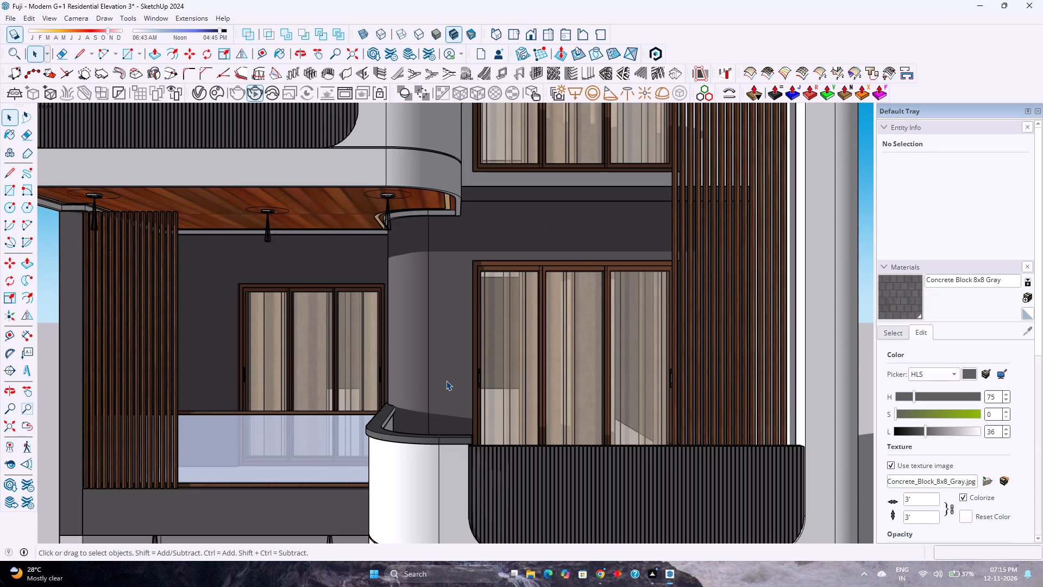
pyautogui.scroll(-11, 446, 380)
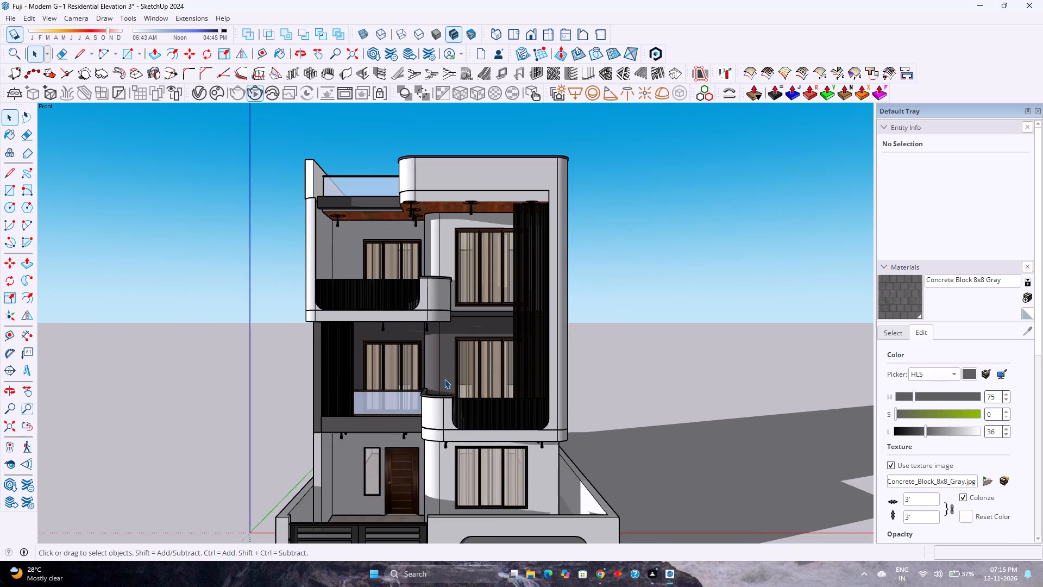
pyautogui.scroll(-6, 444, 379)
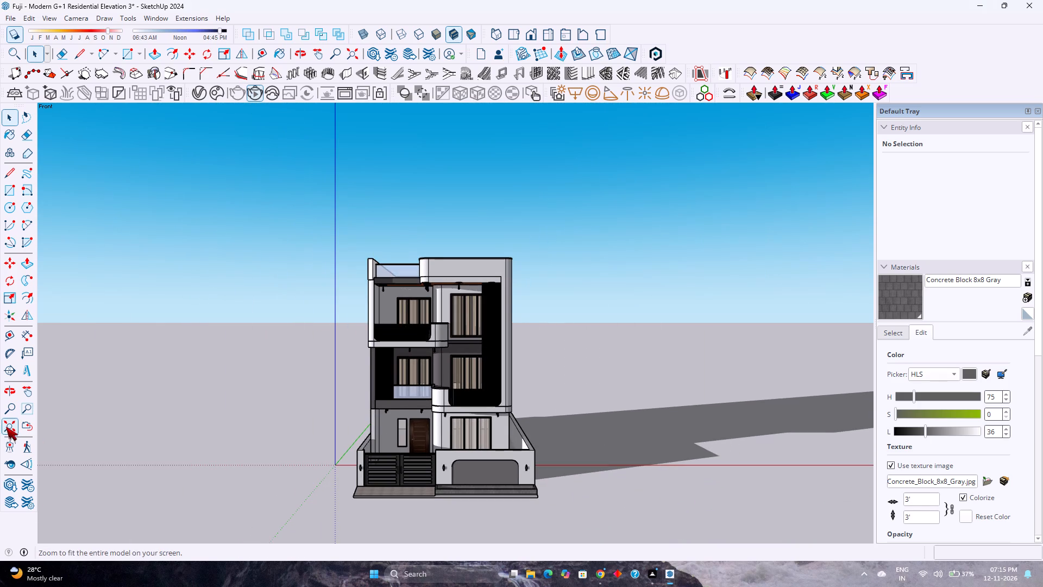
pyautogui.click(6, 427)
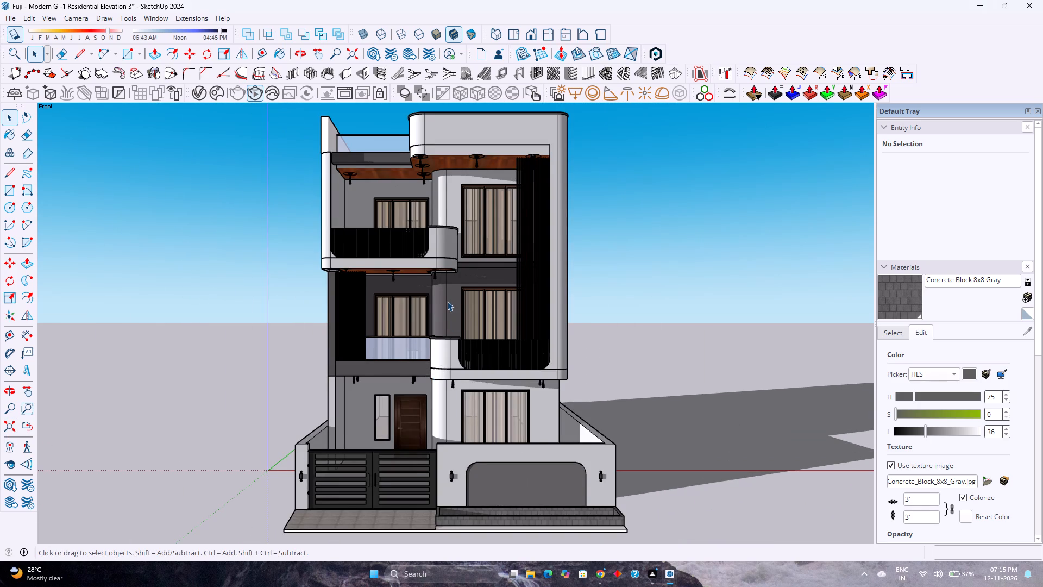
pyautogui.scroll(-1, 447, 301)
pyautogui.scroll(1, 447, 301)
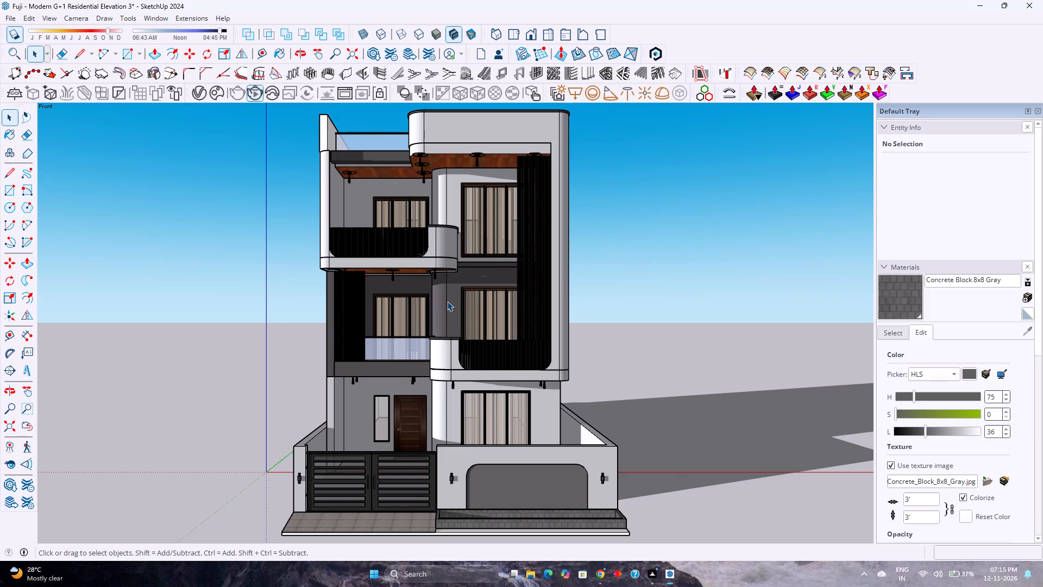
pyautogui.scroll(-1, 447, 301)
pyautogui.scroll(1, 447, 301)
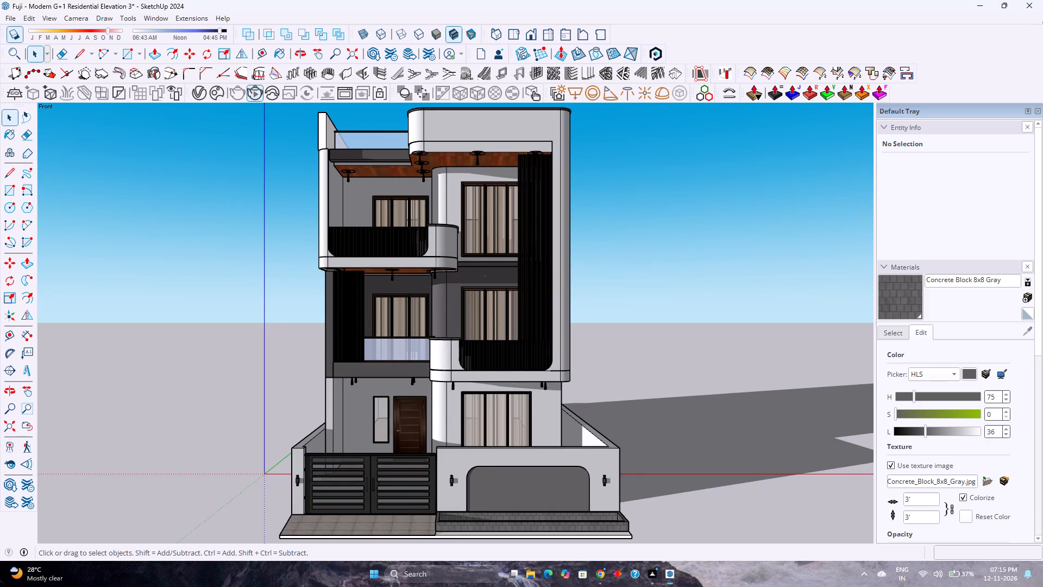
pyautogui.hotkey('ctrl', 's')
pyautogui.hotkey('ctrl', 's')
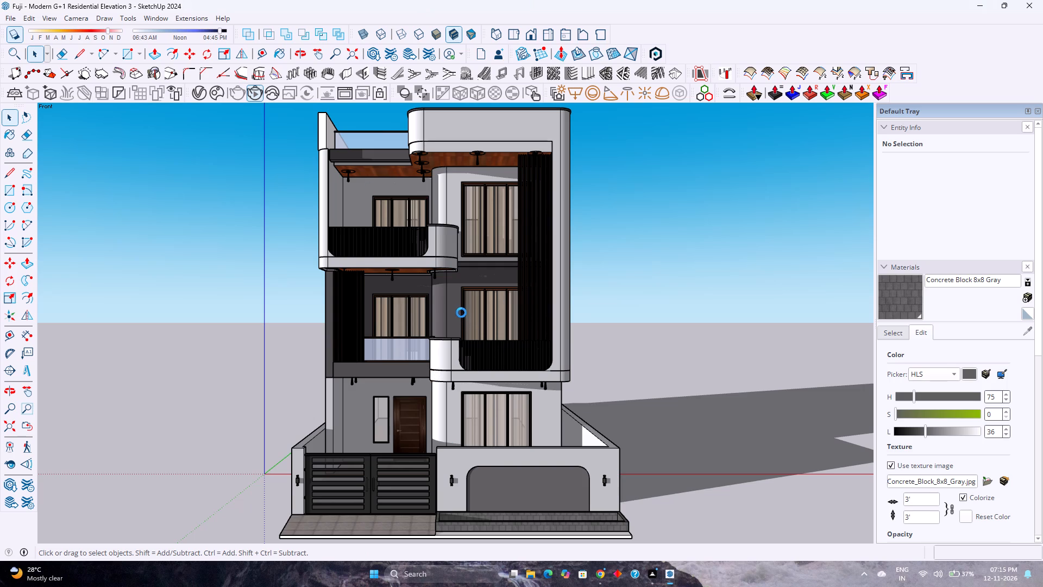
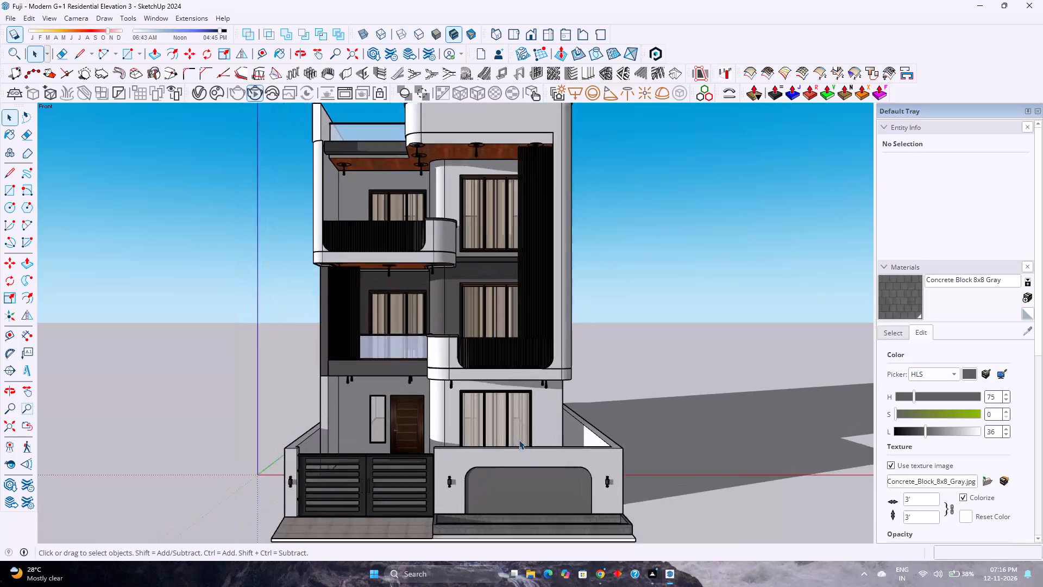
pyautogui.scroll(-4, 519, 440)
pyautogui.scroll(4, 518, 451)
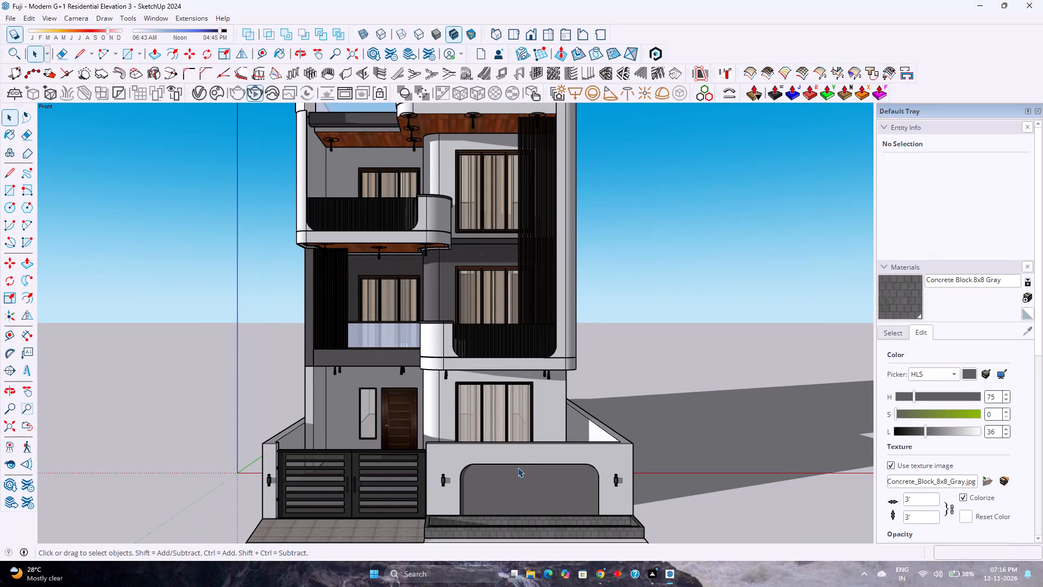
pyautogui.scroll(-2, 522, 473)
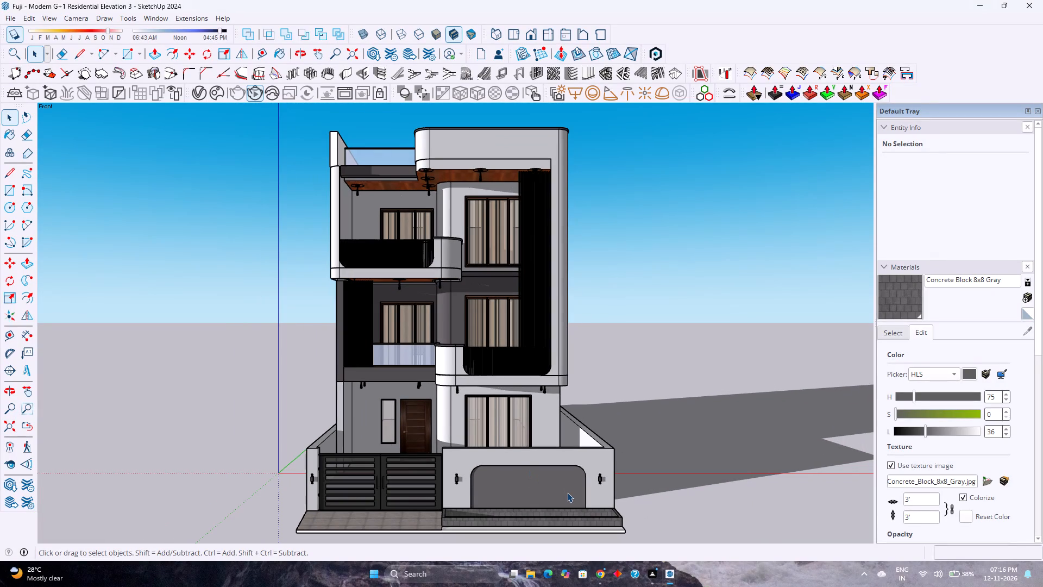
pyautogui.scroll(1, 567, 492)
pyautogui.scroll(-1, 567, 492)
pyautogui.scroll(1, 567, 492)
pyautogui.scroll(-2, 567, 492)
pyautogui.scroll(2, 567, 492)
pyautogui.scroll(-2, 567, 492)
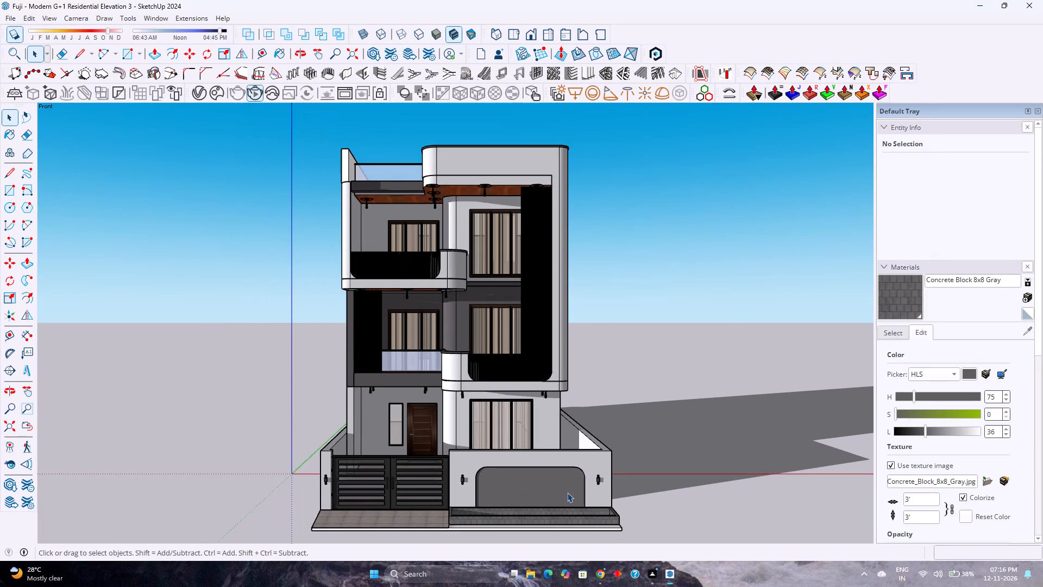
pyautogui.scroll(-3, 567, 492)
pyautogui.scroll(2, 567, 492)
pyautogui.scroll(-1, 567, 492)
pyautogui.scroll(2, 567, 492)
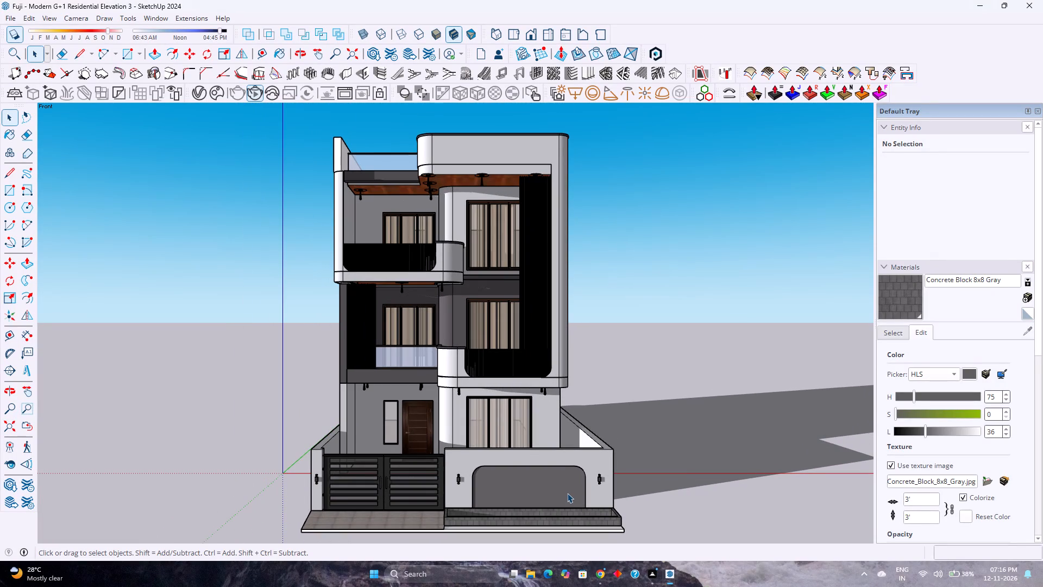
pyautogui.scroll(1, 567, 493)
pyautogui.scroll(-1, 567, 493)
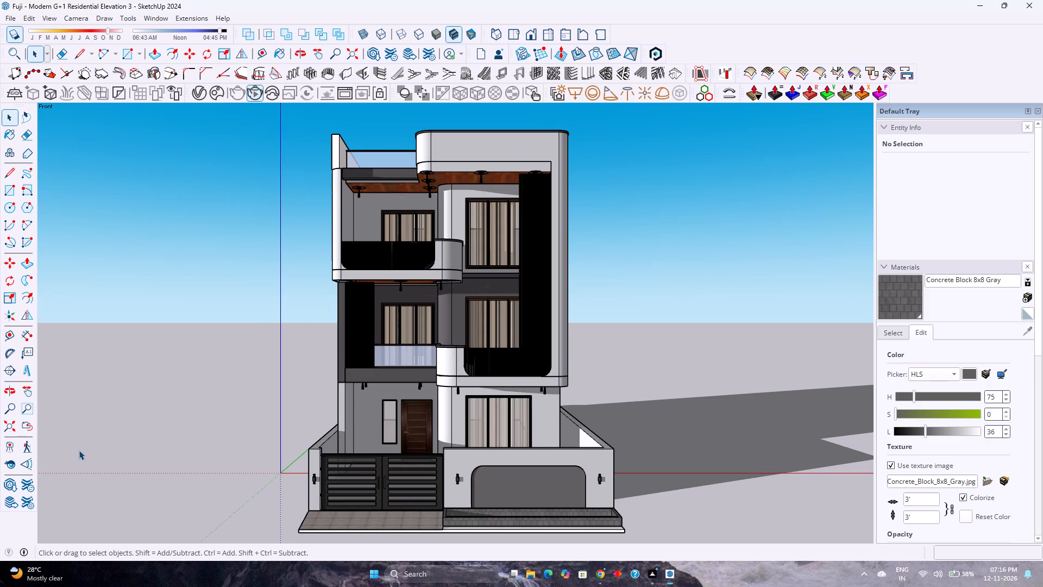
# Fit the whole house in the front view.
pyautogui.click(8, 426)
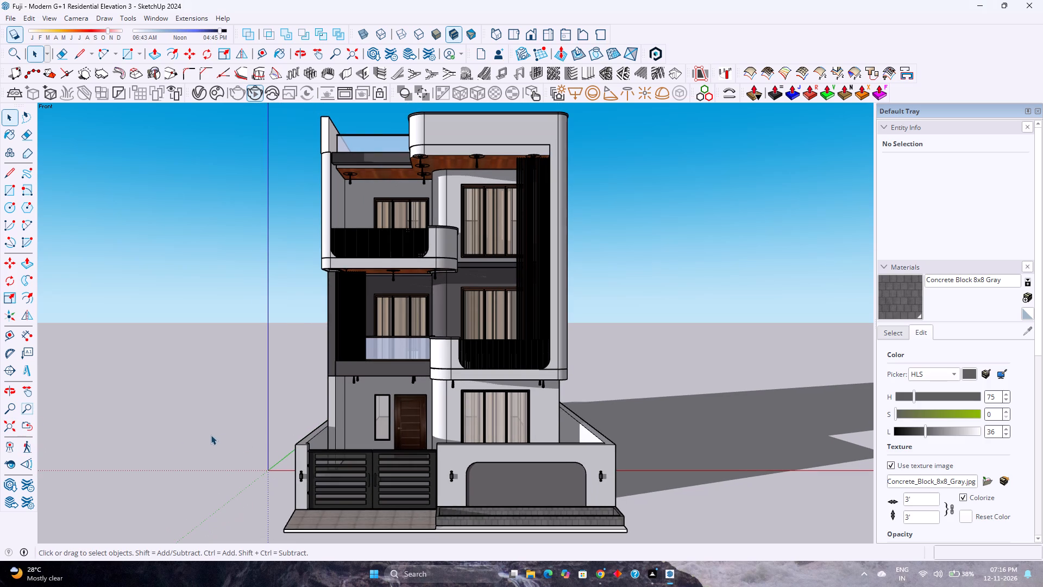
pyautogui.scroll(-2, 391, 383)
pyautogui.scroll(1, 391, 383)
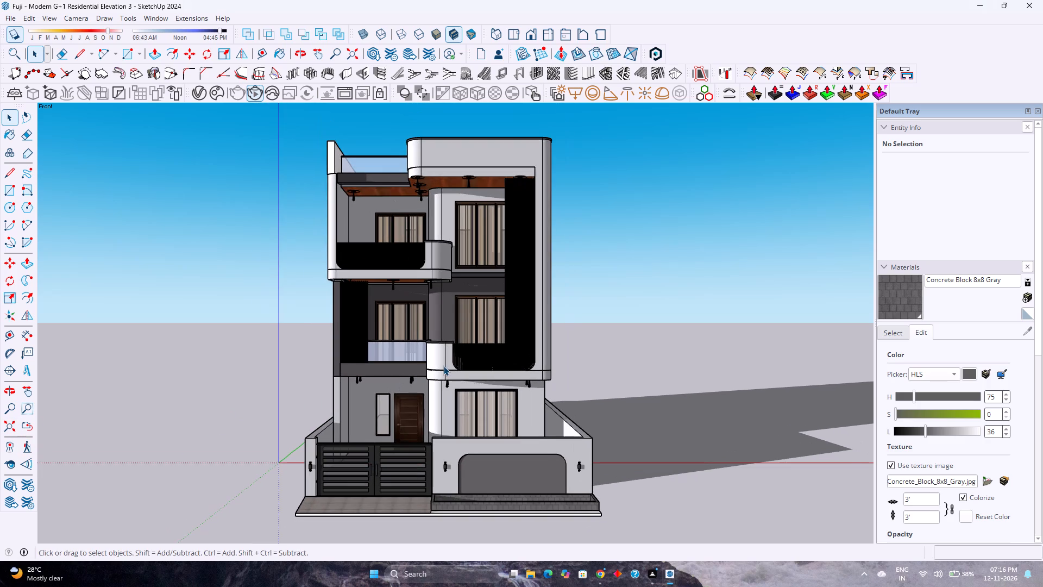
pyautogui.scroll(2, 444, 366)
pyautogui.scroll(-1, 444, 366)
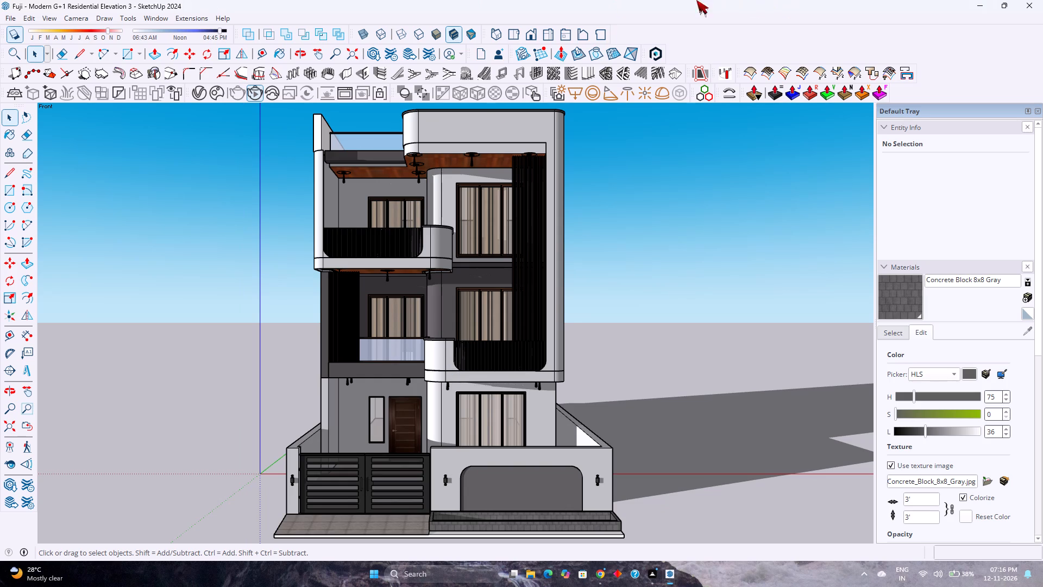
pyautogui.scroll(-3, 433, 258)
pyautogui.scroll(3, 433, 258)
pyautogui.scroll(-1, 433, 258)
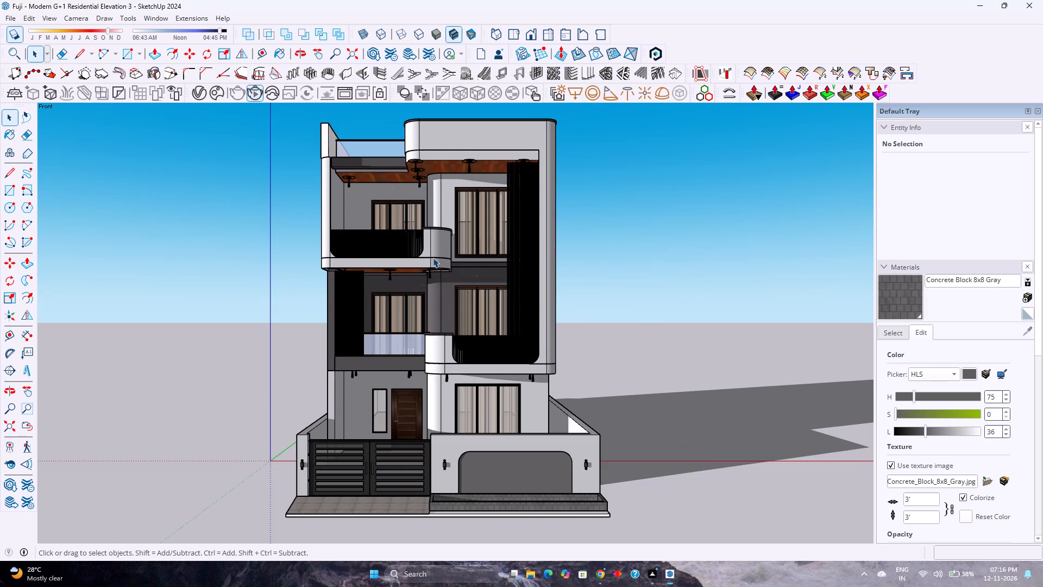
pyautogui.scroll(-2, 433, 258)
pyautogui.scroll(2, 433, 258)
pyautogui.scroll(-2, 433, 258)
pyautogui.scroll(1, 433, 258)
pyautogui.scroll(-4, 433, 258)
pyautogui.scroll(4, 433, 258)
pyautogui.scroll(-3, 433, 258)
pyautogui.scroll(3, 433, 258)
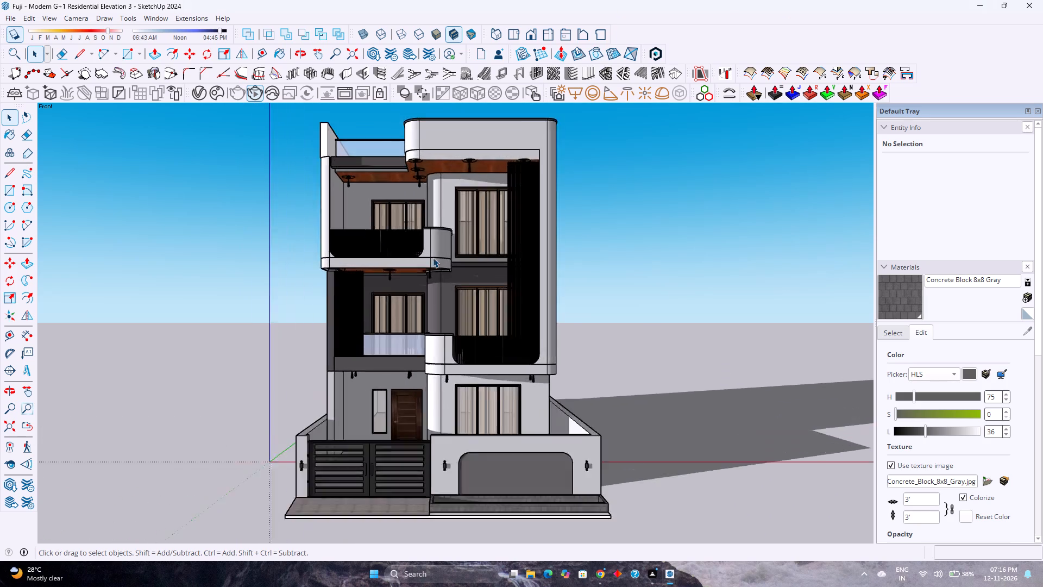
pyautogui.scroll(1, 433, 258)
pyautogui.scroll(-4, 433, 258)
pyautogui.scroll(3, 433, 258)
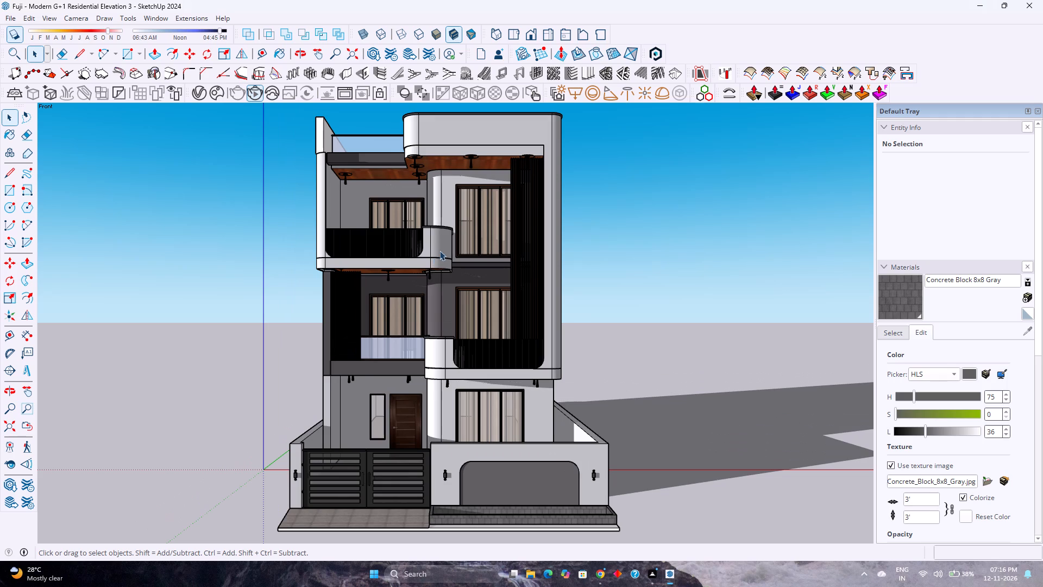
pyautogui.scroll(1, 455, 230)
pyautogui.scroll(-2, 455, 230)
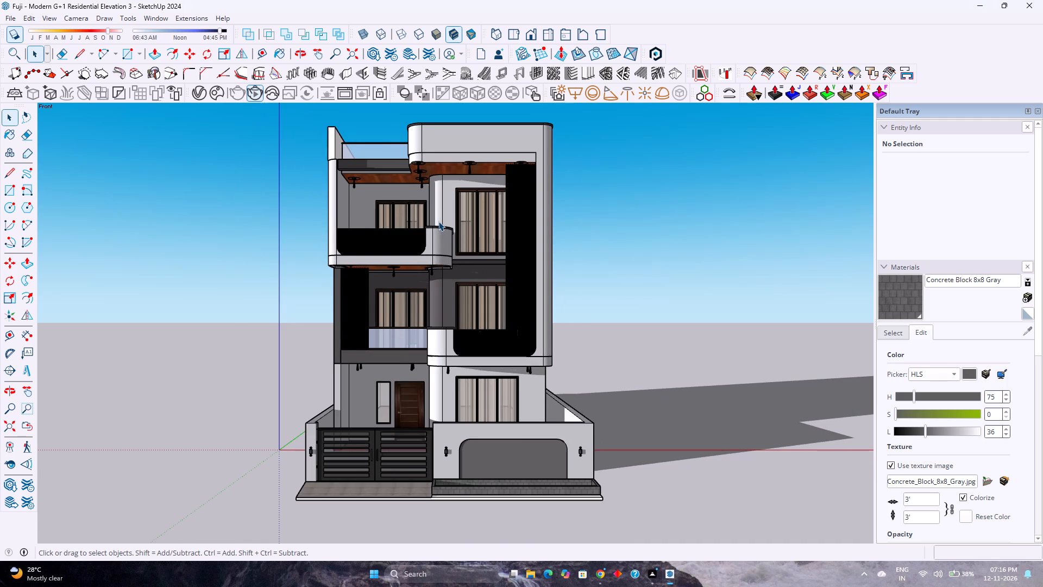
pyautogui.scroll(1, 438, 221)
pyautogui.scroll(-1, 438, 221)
# Return to the standard front view with the whole house fitted.
pyautogui.click(531, 34)
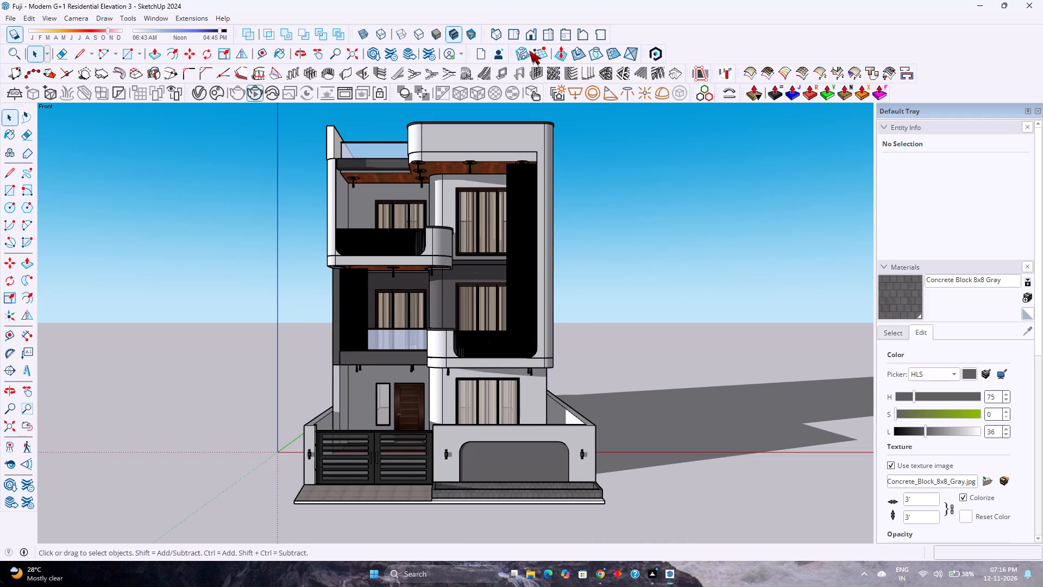
pyautogui.click(14, 422)
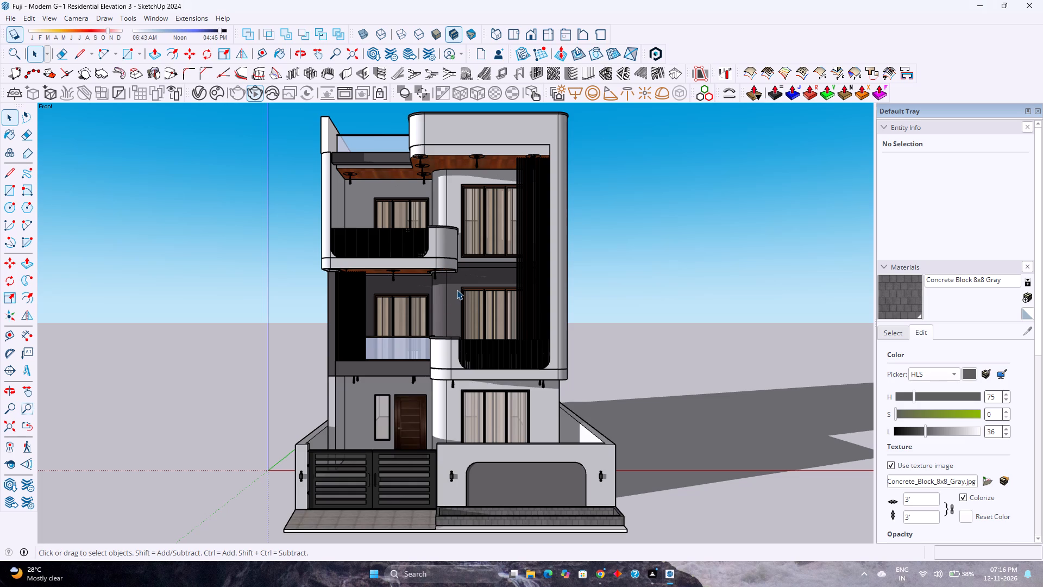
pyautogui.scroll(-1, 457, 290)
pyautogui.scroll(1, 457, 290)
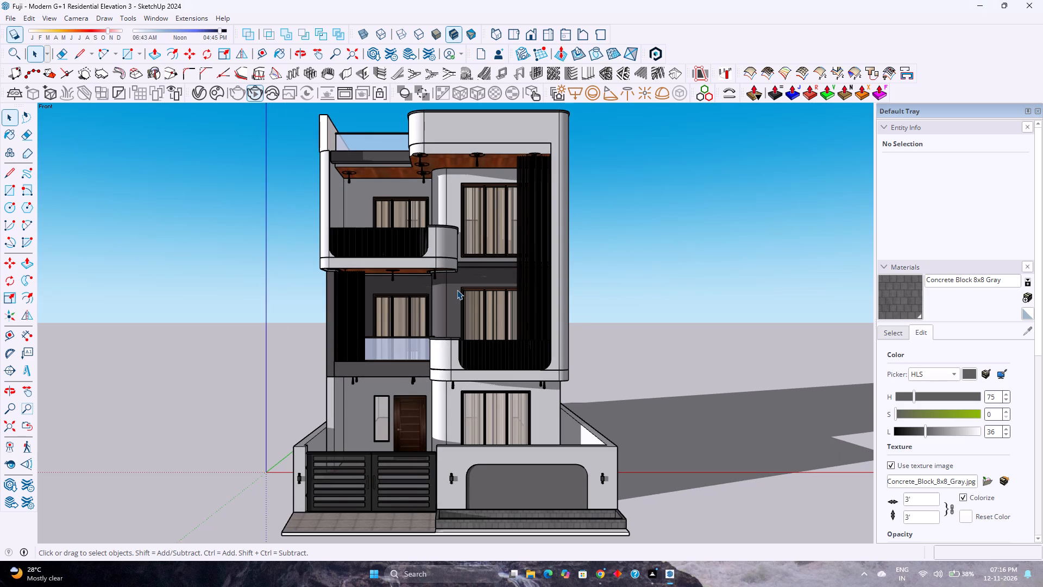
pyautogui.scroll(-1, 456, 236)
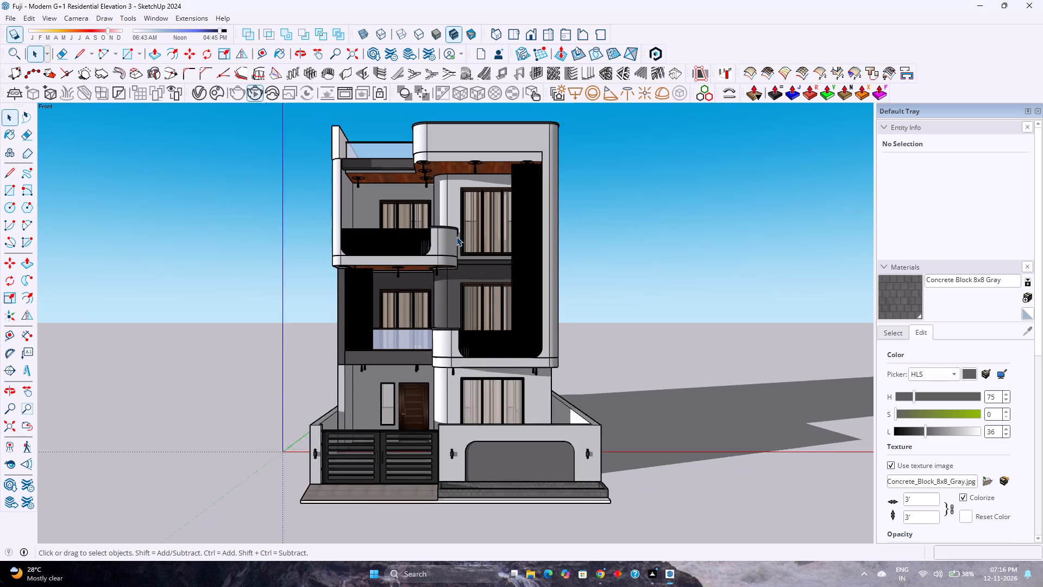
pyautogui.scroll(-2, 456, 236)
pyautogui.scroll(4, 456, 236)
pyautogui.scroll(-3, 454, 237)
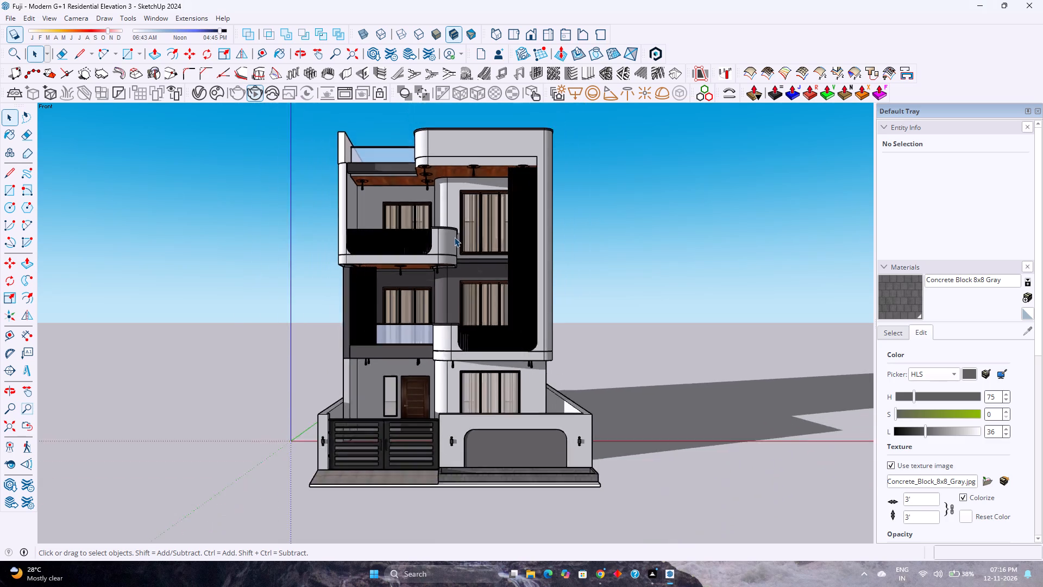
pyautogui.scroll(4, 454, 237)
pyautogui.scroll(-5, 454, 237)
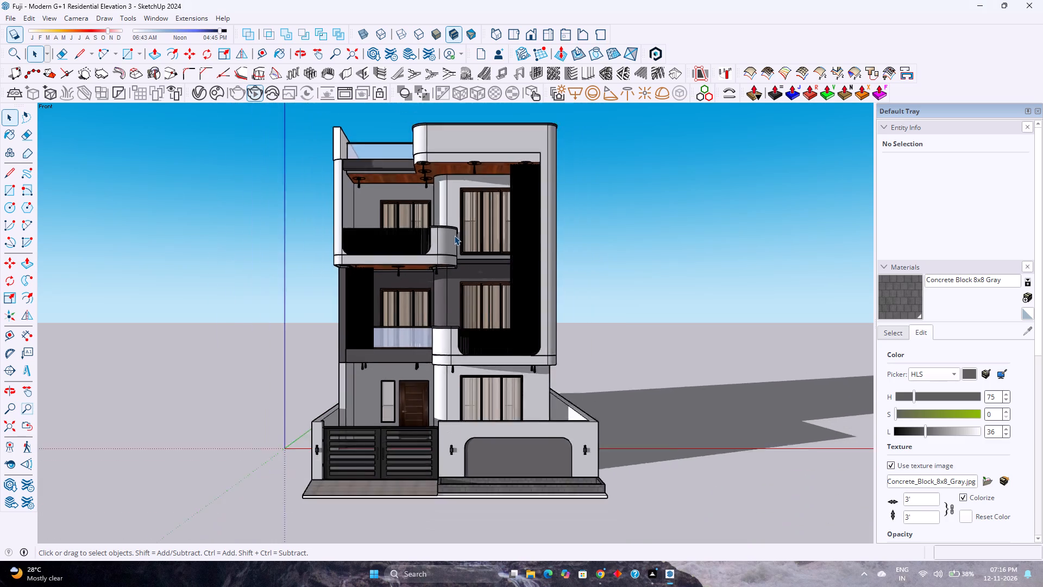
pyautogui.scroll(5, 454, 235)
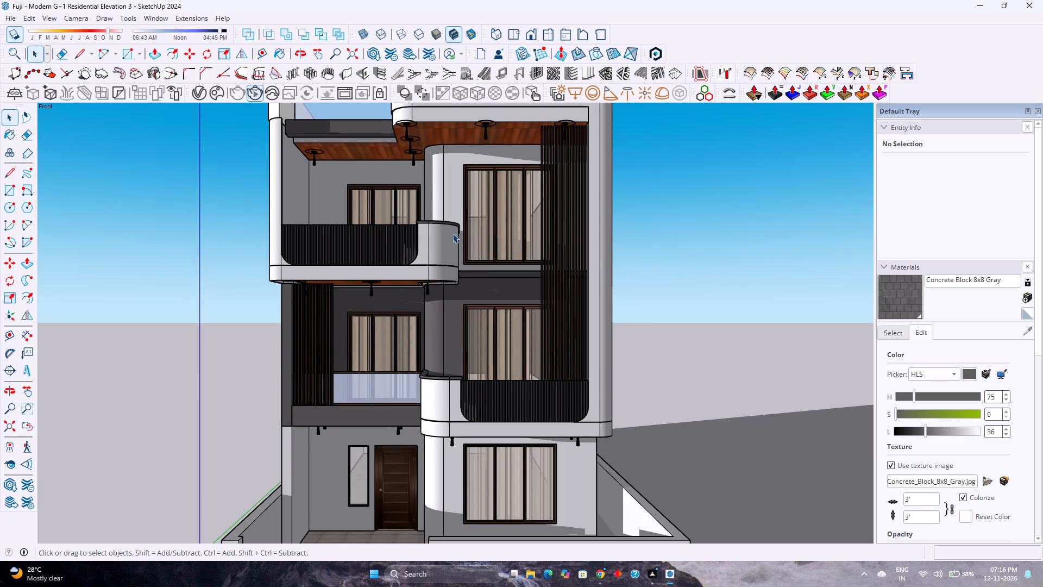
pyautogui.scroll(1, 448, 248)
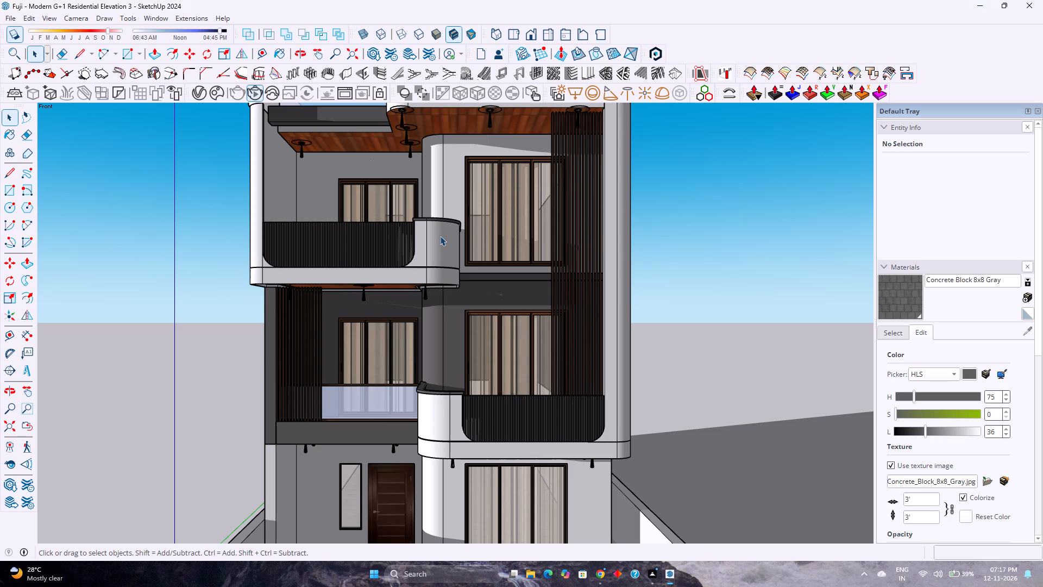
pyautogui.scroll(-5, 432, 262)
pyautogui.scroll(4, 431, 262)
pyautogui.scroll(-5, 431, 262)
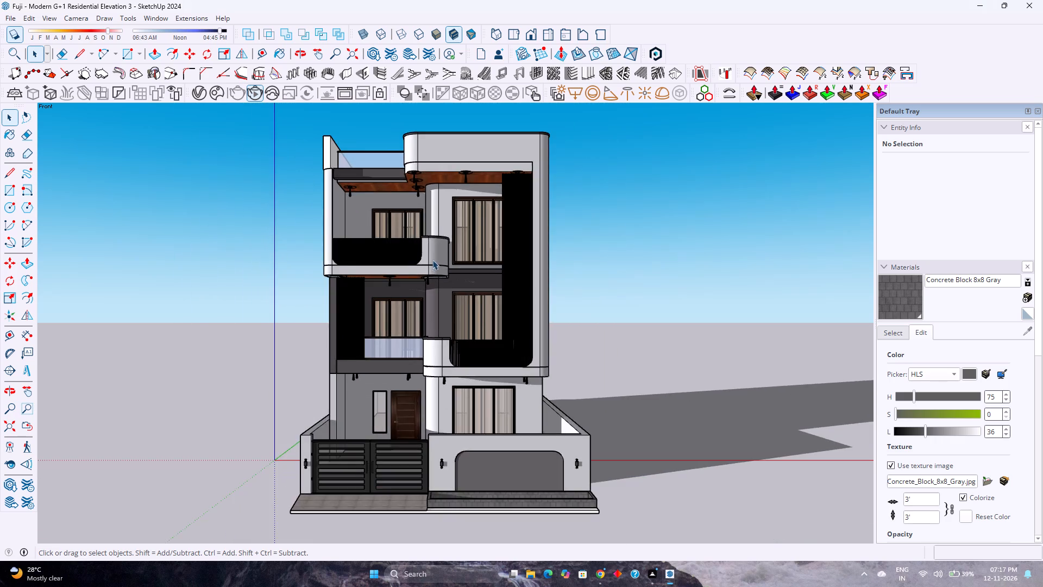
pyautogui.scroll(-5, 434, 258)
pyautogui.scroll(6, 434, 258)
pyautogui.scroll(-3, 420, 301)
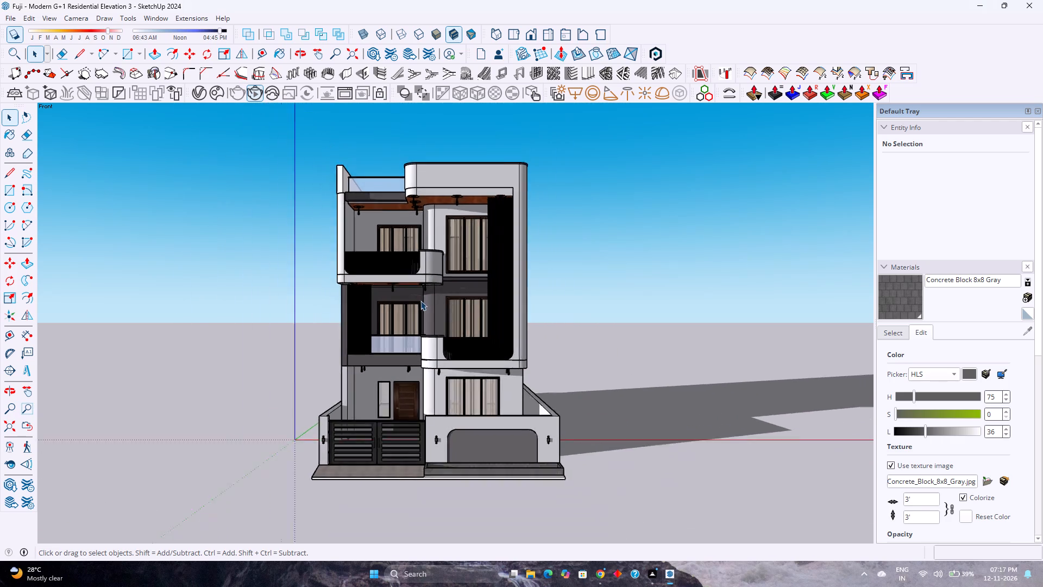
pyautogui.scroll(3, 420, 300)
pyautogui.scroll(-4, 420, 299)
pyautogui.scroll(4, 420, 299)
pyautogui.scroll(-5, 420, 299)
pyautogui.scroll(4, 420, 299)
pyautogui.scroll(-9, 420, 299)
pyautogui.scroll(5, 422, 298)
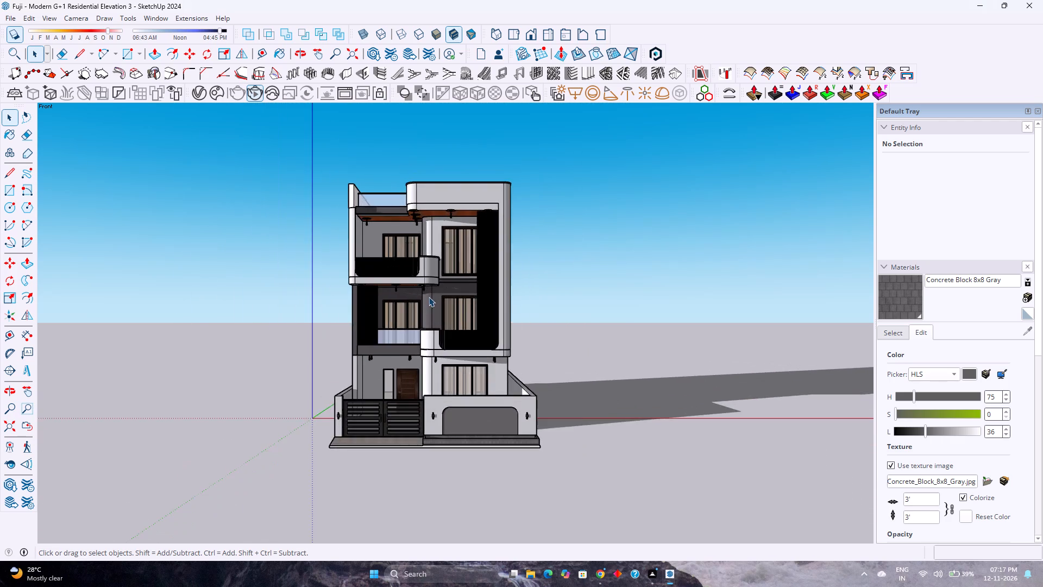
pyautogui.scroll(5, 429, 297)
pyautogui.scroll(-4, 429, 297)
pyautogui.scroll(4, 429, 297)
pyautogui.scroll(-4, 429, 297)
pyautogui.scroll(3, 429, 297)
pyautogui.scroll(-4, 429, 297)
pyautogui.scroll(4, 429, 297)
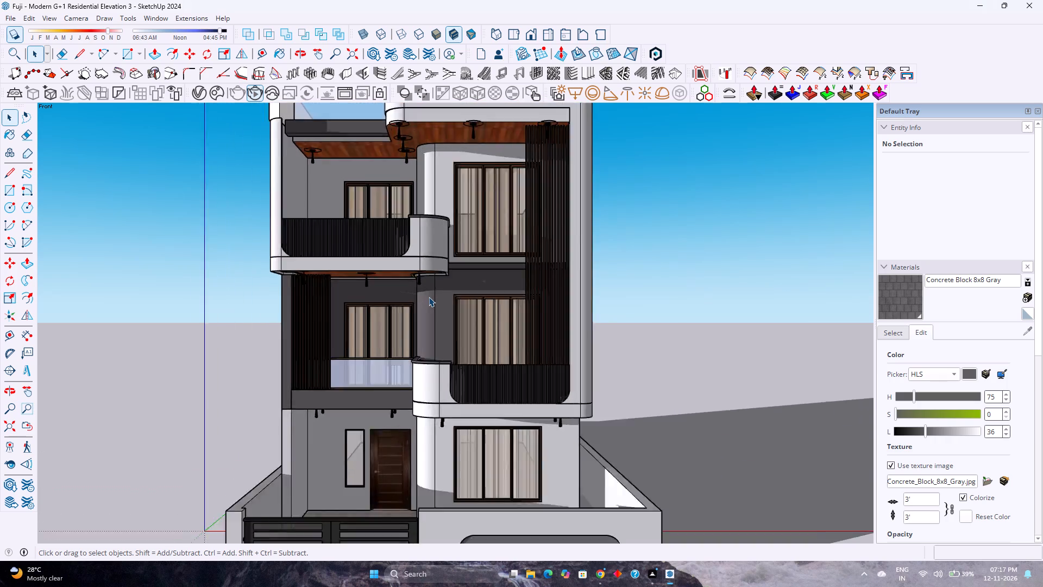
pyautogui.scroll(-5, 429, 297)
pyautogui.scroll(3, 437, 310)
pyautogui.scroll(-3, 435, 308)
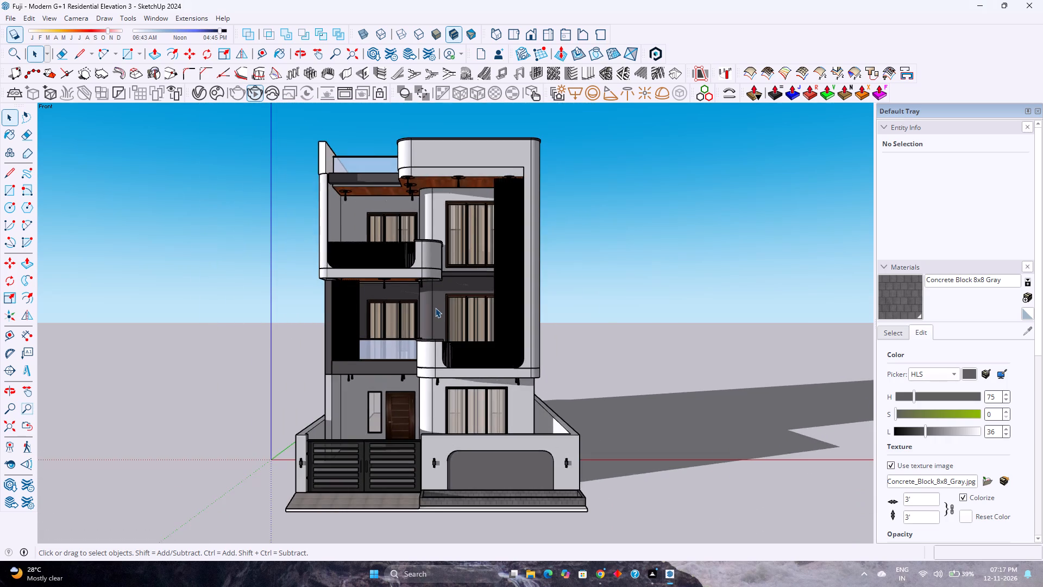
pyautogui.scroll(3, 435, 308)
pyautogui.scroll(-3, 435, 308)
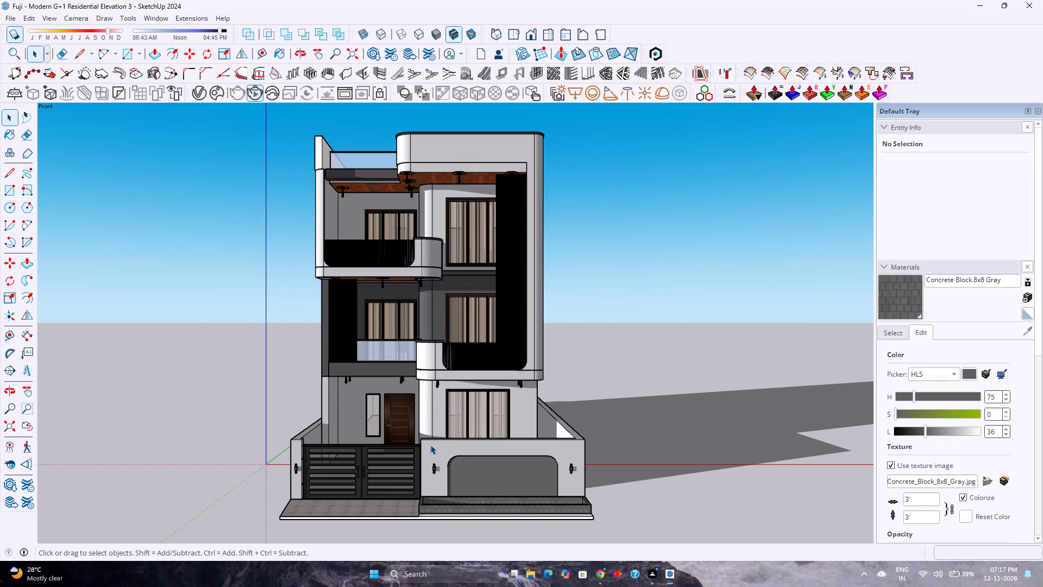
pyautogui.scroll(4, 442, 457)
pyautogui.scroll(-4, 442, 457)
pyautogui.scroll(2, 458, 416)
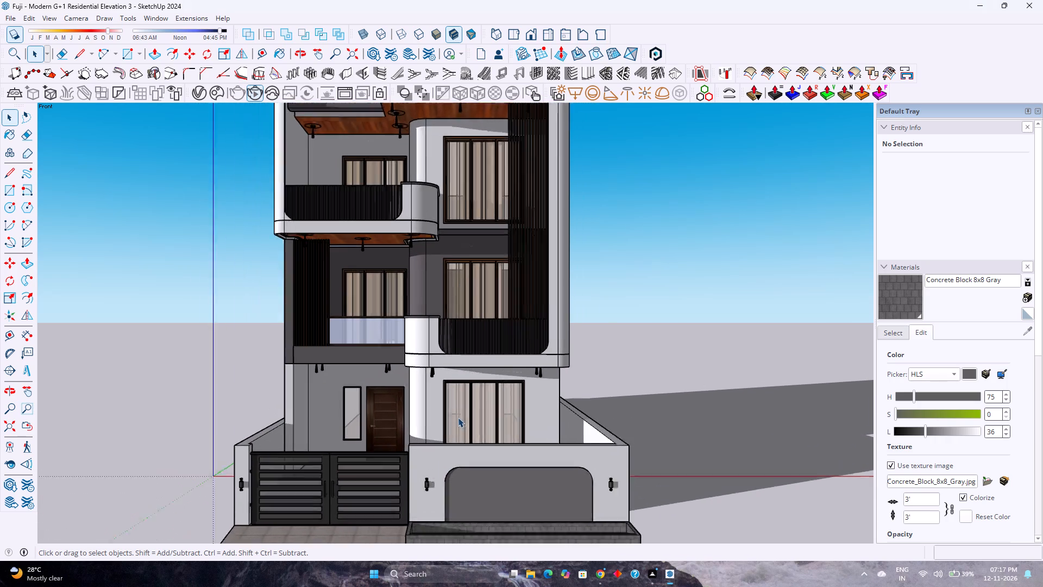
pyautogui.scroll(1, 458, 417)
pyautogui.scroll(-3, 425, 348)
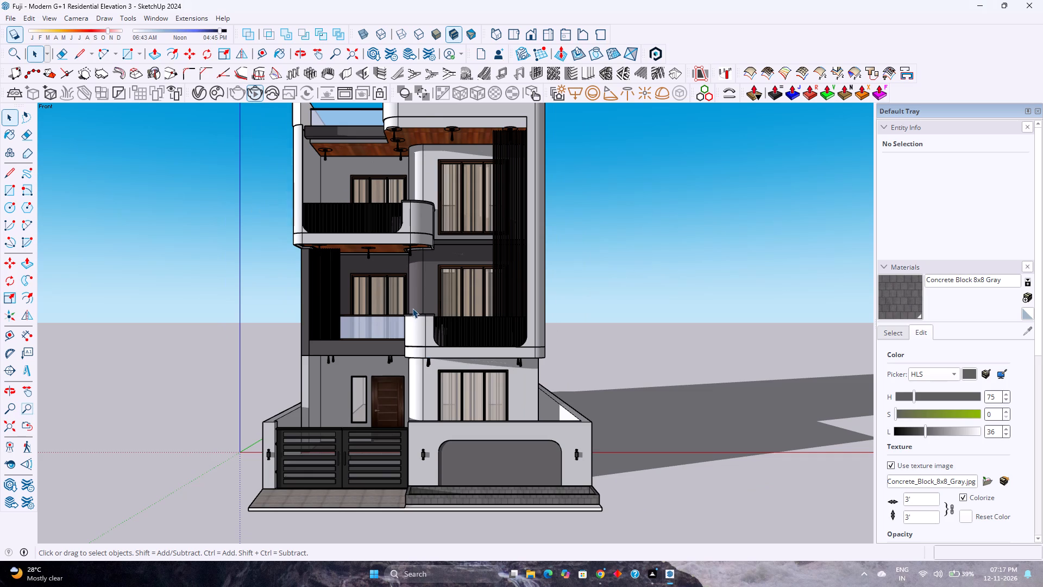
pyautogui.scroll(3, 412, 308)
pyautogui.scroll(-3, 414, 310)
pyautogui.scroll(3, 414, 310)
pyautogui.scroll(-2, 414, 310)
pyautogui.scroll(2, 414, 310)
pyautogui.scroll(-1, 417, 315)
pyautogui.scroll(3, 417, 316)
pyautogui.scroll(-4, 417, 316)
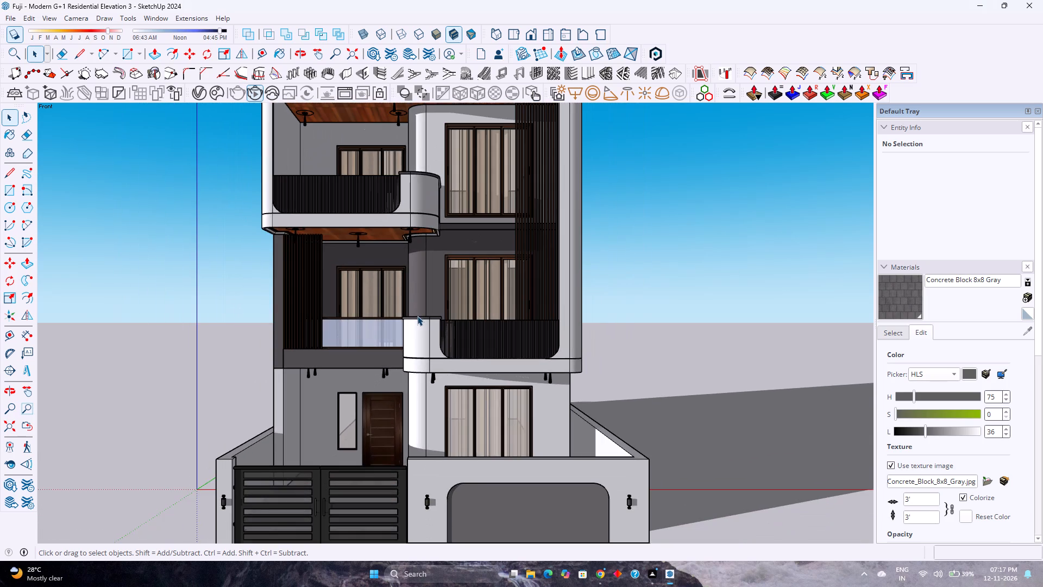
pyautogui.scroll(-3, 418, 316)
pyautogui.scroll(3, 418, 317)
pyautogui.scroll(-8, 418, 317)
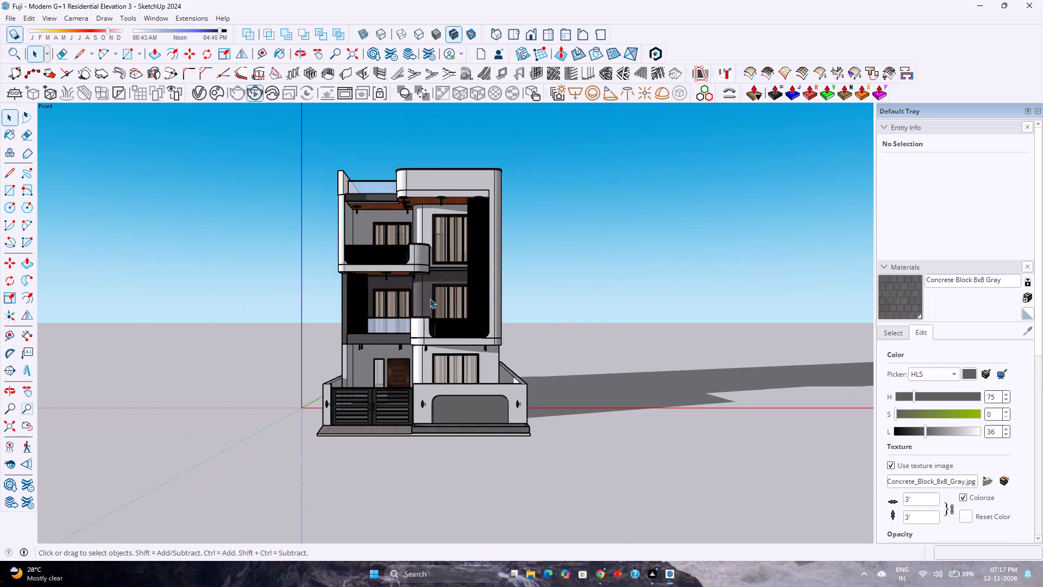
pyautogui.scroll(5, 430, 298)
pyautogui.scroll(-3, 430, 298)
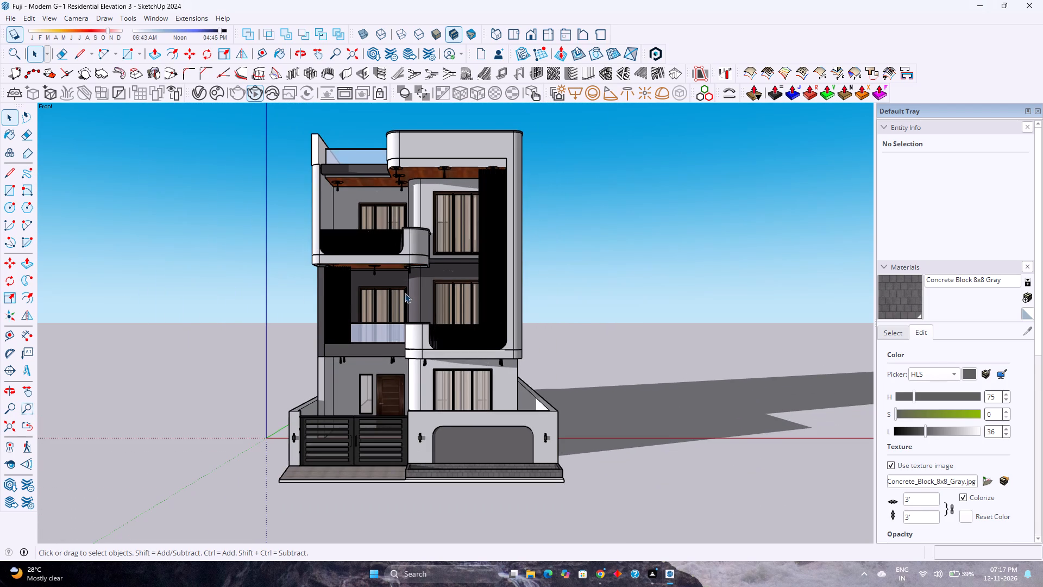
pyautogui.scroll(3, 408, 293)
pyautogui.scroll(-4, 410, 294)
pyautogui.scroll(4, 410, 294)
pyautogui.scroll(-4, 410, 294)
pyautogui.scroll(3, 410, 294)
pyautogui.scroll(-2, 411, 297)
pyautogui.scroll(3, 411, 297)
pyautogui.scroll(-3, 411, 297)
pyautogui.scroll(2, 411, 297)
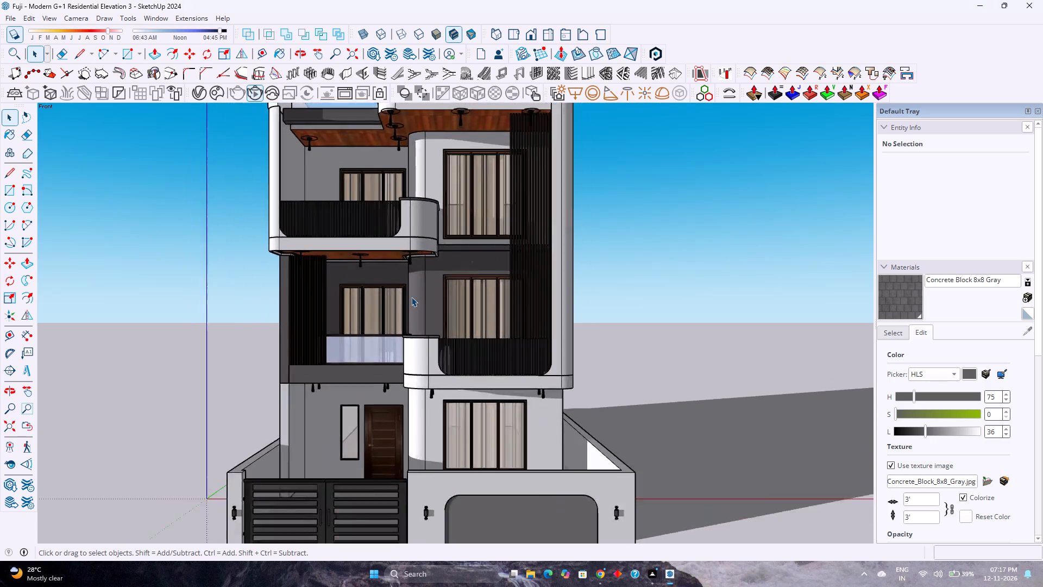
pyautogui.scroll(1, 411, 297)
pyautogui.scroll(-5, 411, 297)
# Restore the standard front view and fit the whole house in it.
pyautogui.click(528, 39)
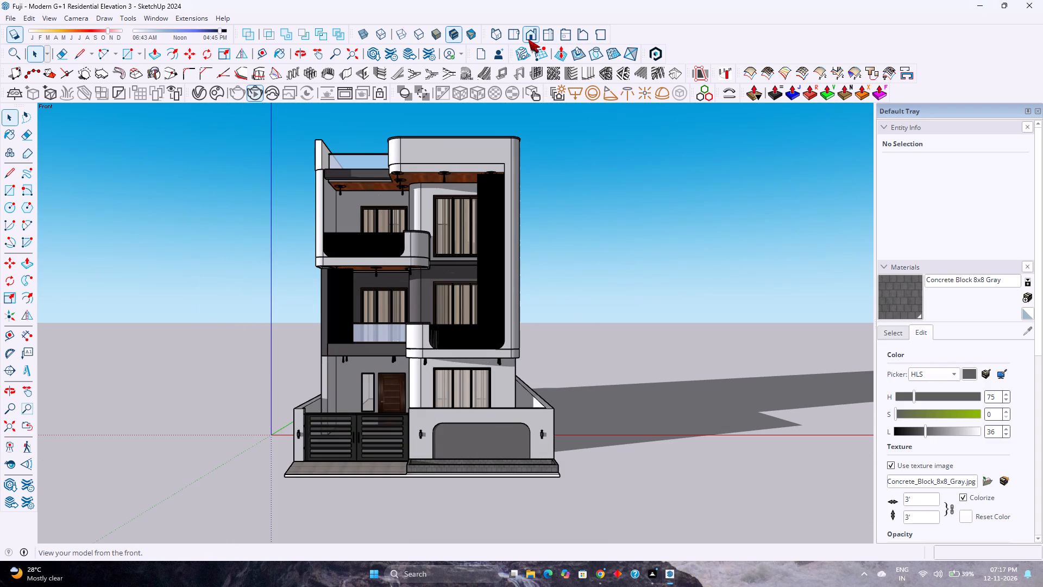
pyautogui.click(11, 426)
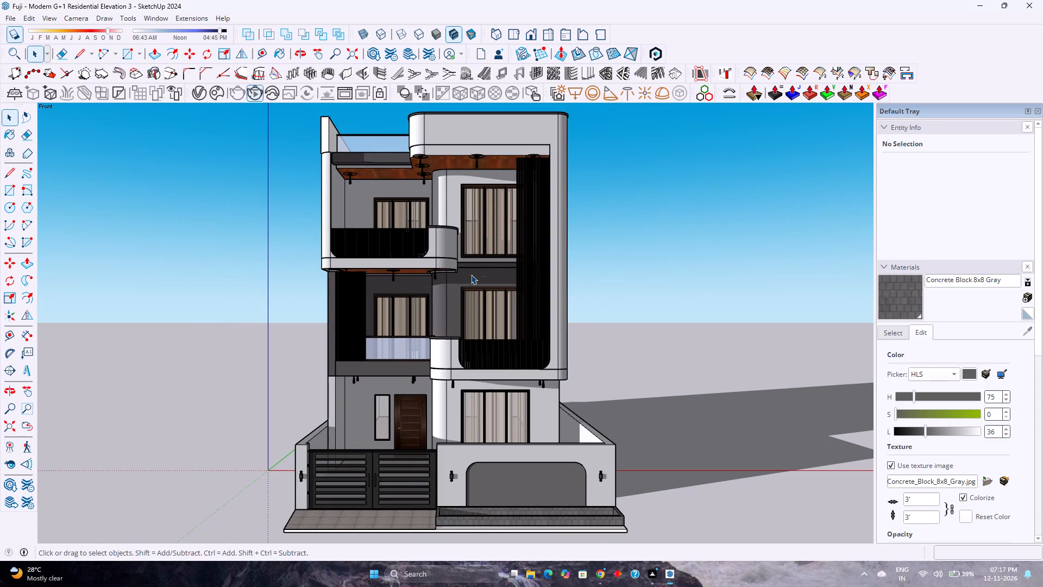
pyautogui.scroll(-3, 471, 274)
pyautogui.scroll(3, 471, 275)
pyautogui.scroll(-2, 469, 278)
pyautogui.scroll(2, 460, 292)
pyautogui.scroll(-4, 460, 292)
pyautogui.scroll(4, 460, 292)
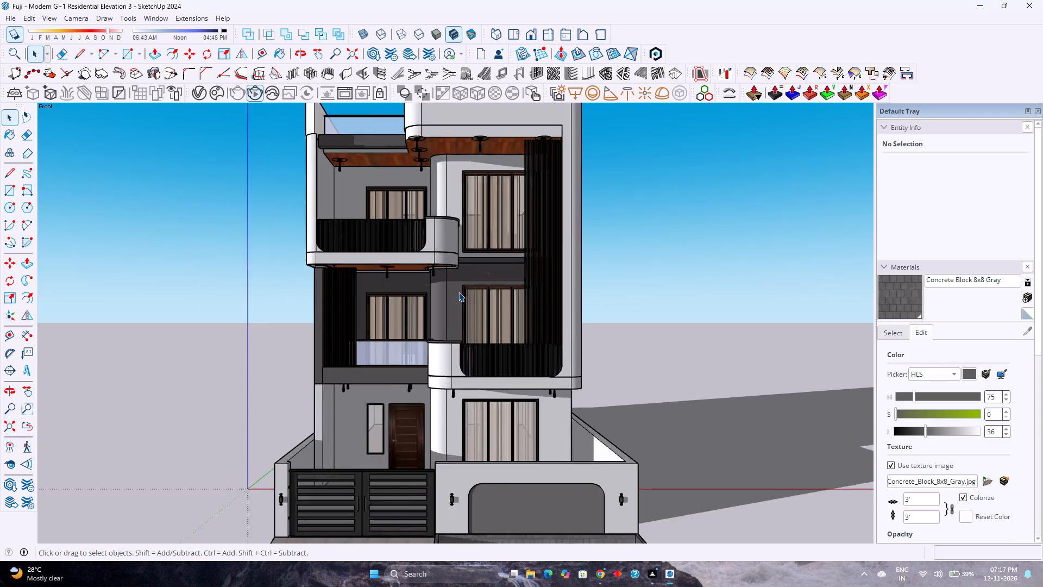
# Fit the whole house in the front view.
pyautogui.scroll(-4, 458, 292)
pyautogui.scroll(3, 458, 292)
pyautogui.scroll(-4, 458, 292)
pyautogui.scroll(4, 435, 297)
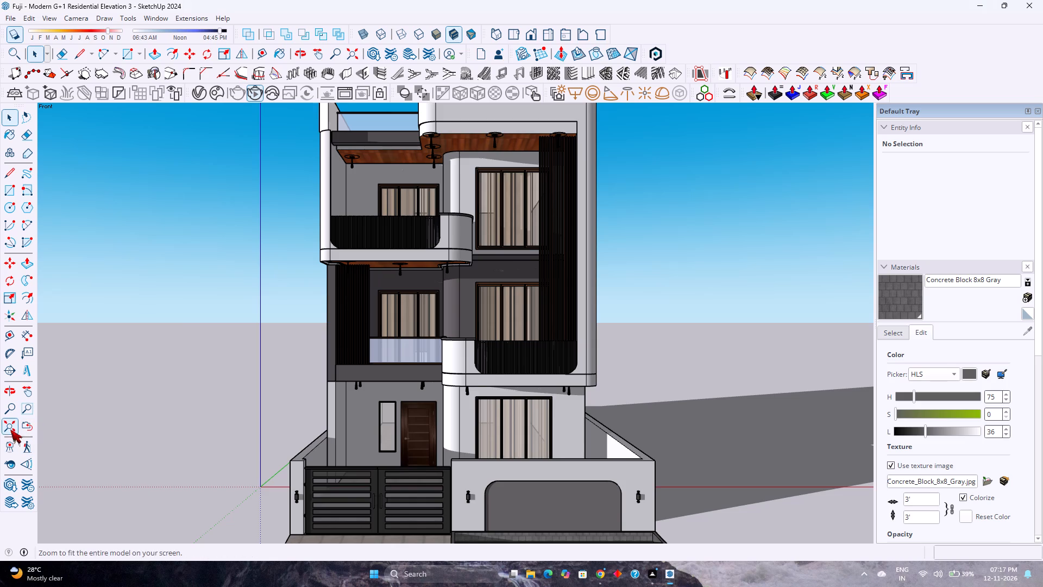
pyautogui.click(6, 431)
# Restore the standard front view with the whole house fitted after checking the balconies and windows up close.
pyautogui.scroll(-3, 412, 301)
pyautogui.scroll(4, 419, 301)
pyautogui.scroll(-3, 451, 286)
pyautogui.scroll(7, 446, 271)
pyautogui.scroll(-2, 446, 280)
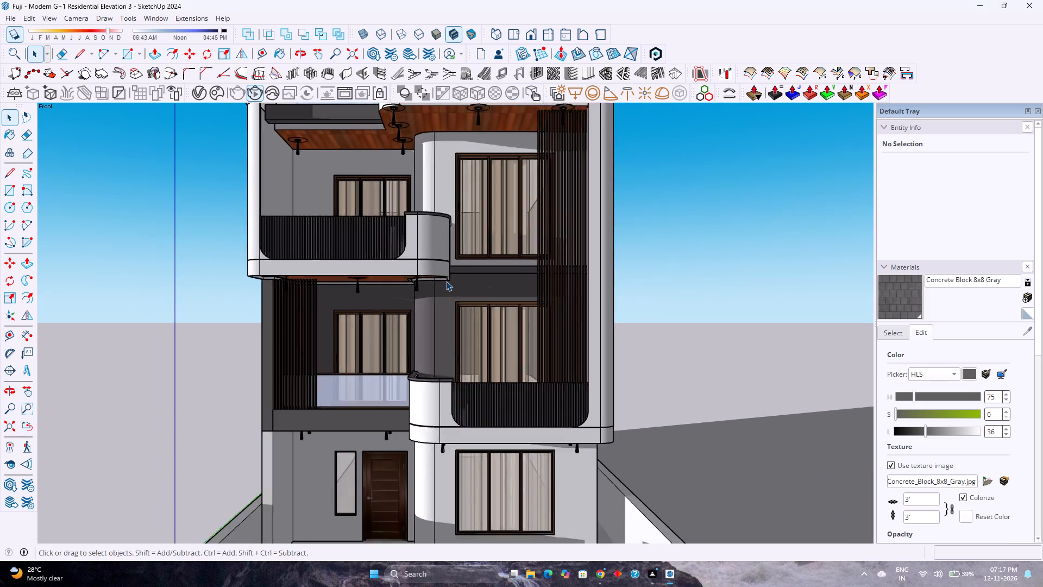
pyautogui.scroll(-1, 446, 281)
pyautogui.scroll(3, 446, 281)
pyautogui.scroll(-4, 446, 281)
pyautogui.scroll(3, 446, 283)
pyautogui.scroll(-5, 445, 288)
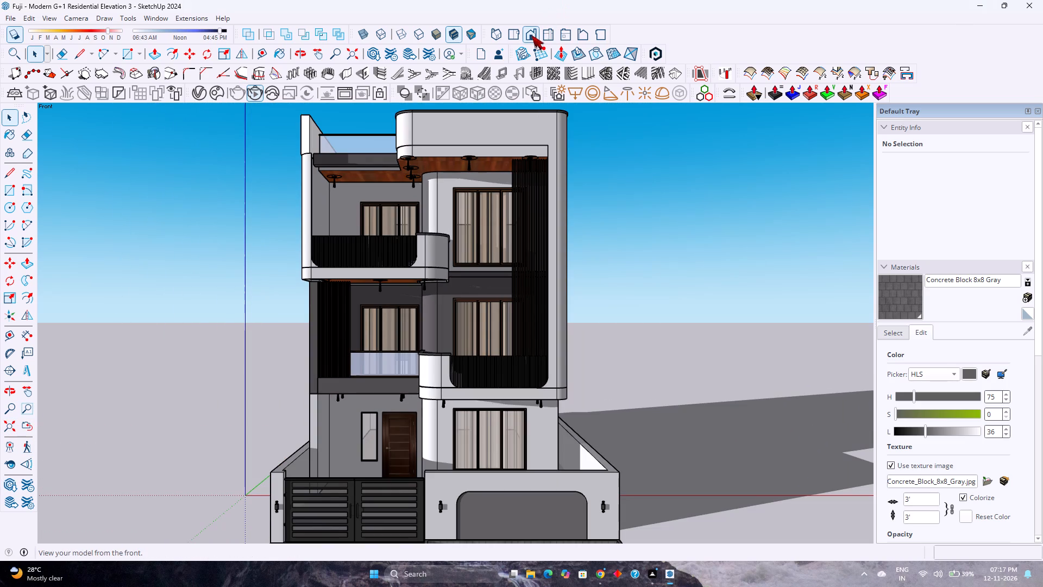
pyautogui.click(531, 37)
pyautogui.click(3, 423)
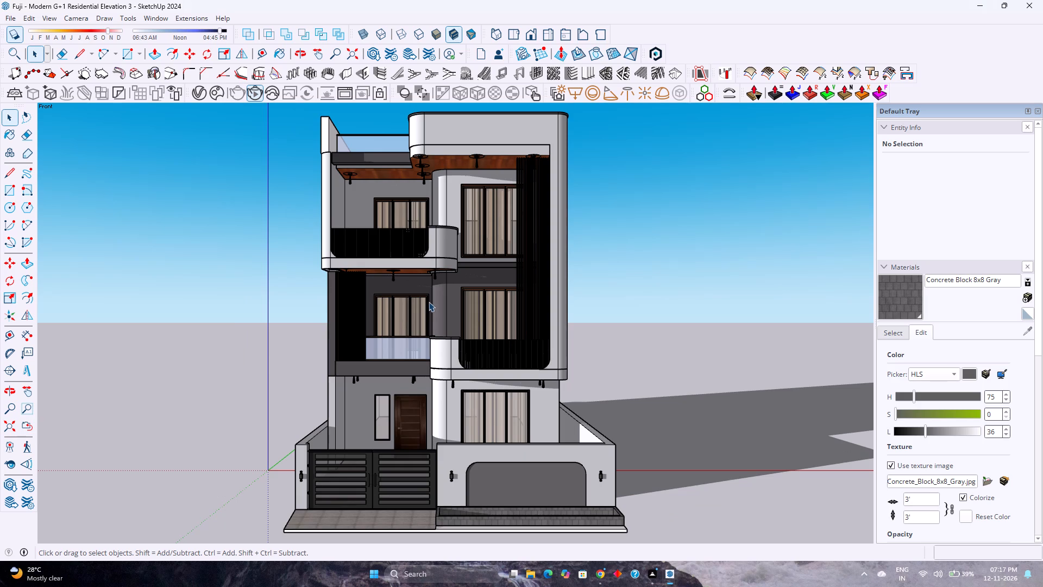
# Return to the standard front view and fit the entire house, including gate, ramp and planter.
pyautogui.scroll(-1, 460, 311)
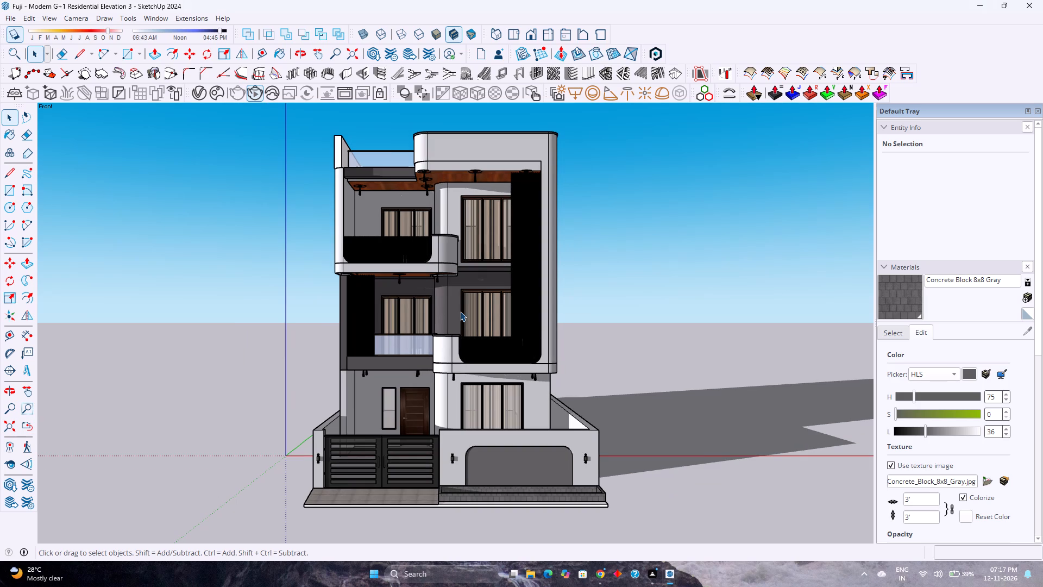
pyautogui.scroll(1, 460, 310)
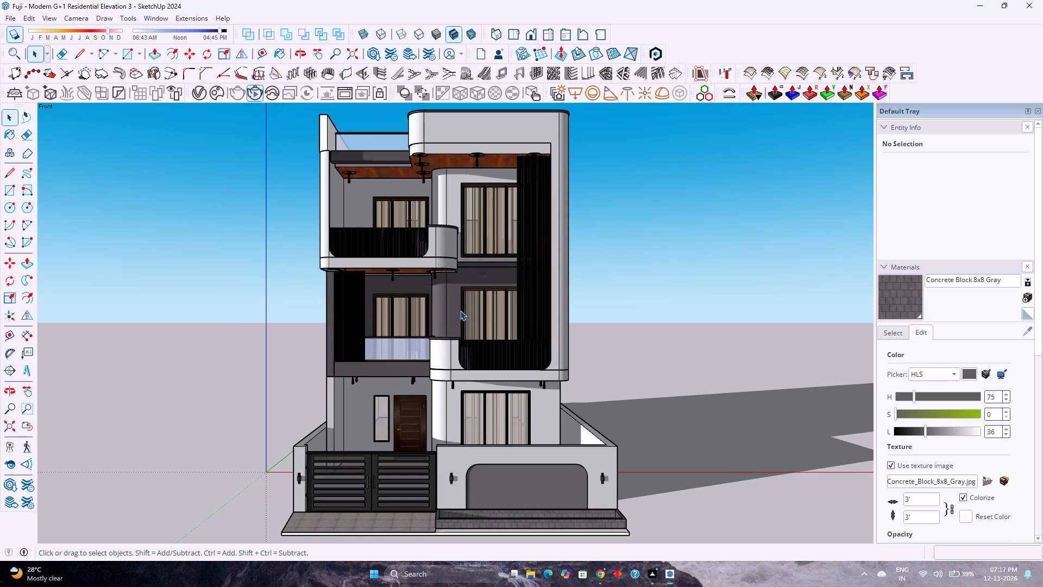
pyautogui.scroll(-3, 460, 310)
pyautogui.scroll(3, 460, 310)
pyautogui.scroll(-3, 460, 310)
pyautogui.scroll(3, 338, 357)
pyautogui.scroll(-2, 517, 324)
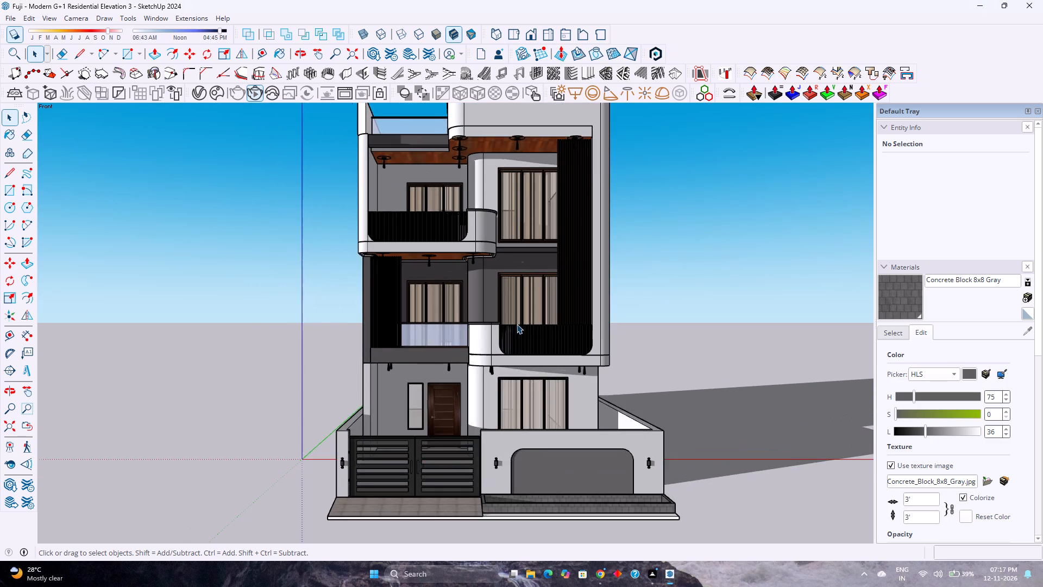
pyautogui.scroll(-2, 517, 324)
pyautogui.click(525, 28)
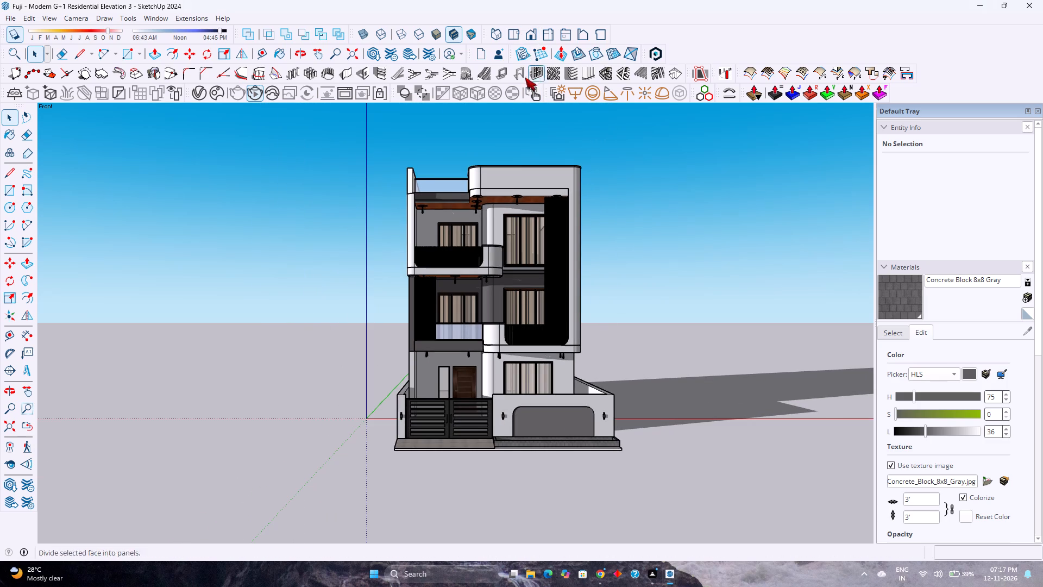
pyautogui.click(533, 41)
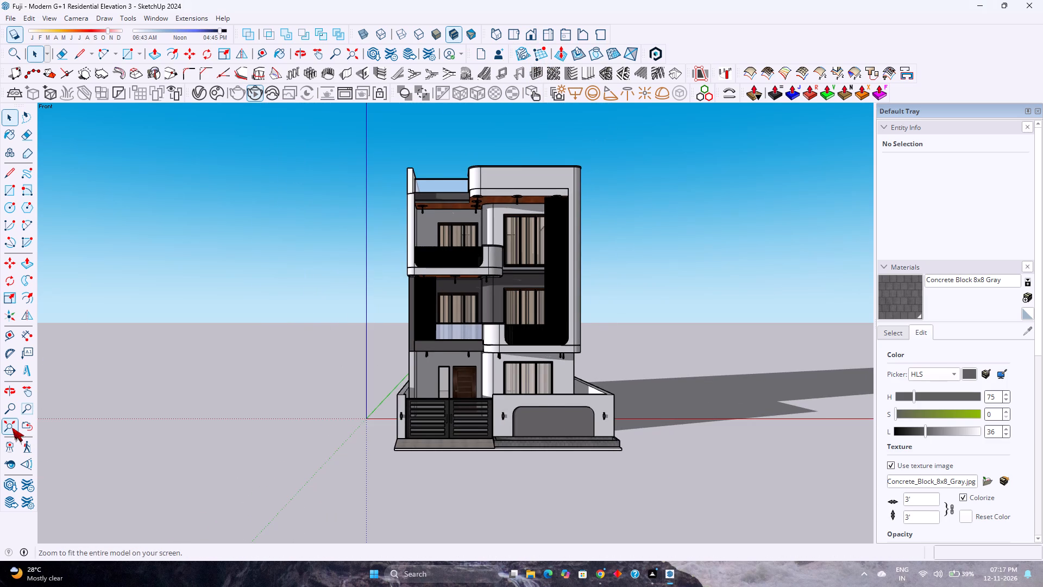
pyautogui.click(12, 428)
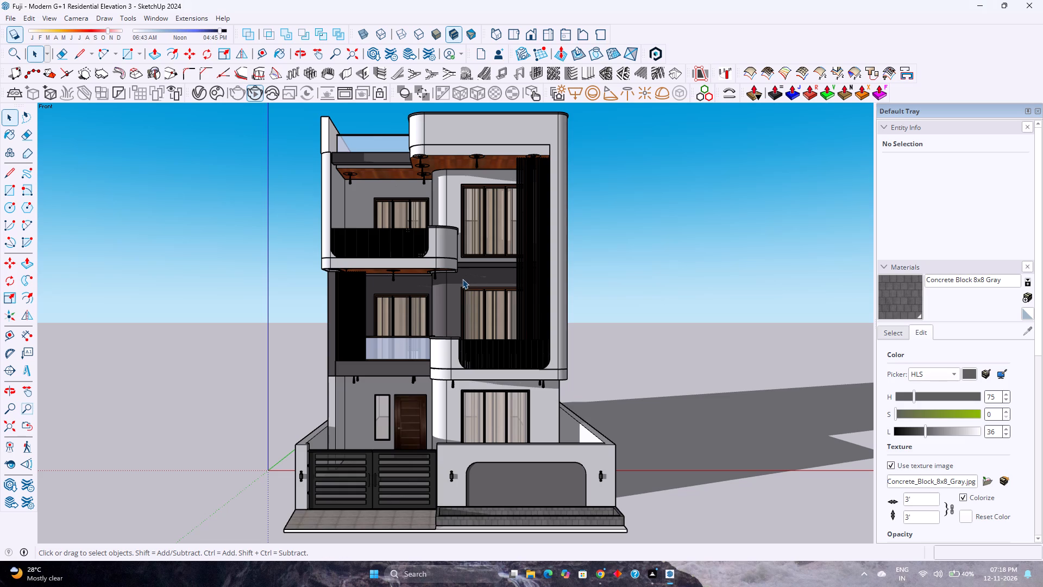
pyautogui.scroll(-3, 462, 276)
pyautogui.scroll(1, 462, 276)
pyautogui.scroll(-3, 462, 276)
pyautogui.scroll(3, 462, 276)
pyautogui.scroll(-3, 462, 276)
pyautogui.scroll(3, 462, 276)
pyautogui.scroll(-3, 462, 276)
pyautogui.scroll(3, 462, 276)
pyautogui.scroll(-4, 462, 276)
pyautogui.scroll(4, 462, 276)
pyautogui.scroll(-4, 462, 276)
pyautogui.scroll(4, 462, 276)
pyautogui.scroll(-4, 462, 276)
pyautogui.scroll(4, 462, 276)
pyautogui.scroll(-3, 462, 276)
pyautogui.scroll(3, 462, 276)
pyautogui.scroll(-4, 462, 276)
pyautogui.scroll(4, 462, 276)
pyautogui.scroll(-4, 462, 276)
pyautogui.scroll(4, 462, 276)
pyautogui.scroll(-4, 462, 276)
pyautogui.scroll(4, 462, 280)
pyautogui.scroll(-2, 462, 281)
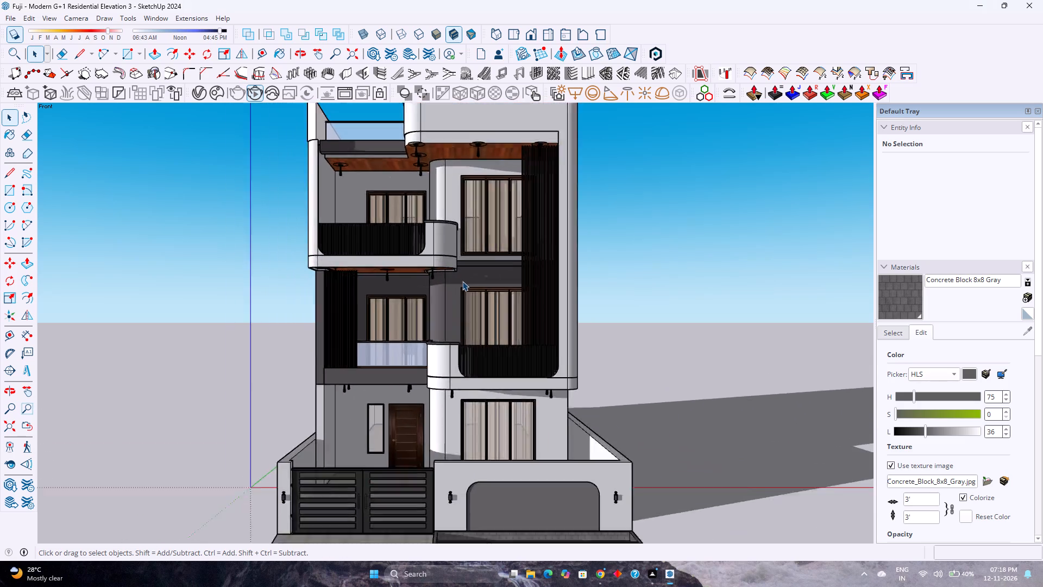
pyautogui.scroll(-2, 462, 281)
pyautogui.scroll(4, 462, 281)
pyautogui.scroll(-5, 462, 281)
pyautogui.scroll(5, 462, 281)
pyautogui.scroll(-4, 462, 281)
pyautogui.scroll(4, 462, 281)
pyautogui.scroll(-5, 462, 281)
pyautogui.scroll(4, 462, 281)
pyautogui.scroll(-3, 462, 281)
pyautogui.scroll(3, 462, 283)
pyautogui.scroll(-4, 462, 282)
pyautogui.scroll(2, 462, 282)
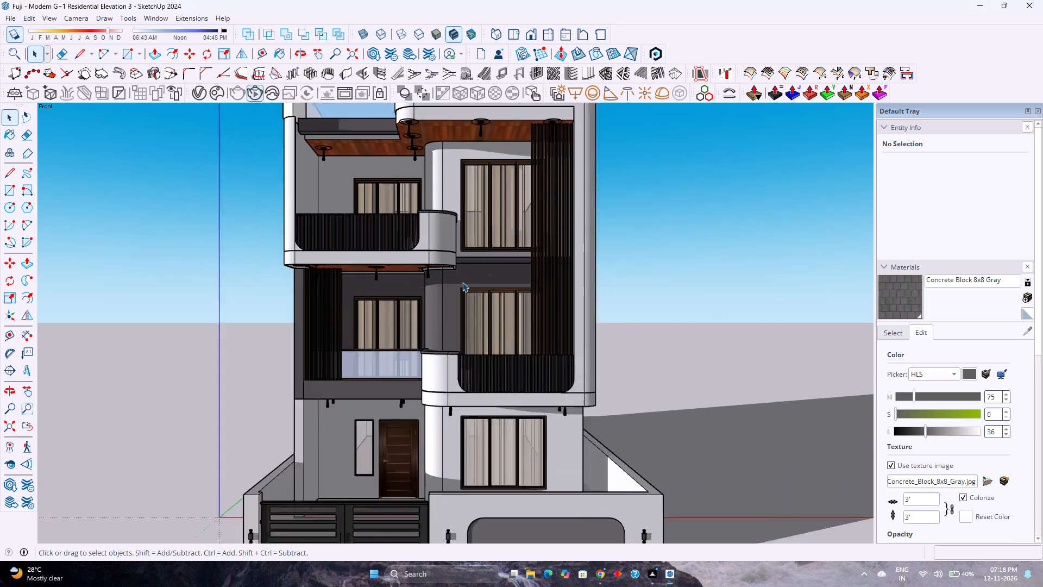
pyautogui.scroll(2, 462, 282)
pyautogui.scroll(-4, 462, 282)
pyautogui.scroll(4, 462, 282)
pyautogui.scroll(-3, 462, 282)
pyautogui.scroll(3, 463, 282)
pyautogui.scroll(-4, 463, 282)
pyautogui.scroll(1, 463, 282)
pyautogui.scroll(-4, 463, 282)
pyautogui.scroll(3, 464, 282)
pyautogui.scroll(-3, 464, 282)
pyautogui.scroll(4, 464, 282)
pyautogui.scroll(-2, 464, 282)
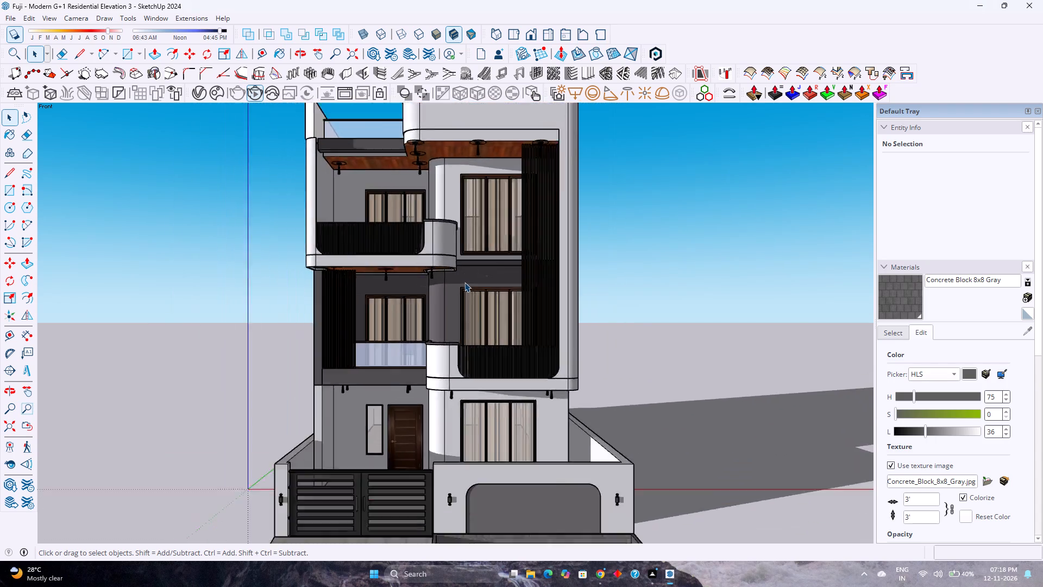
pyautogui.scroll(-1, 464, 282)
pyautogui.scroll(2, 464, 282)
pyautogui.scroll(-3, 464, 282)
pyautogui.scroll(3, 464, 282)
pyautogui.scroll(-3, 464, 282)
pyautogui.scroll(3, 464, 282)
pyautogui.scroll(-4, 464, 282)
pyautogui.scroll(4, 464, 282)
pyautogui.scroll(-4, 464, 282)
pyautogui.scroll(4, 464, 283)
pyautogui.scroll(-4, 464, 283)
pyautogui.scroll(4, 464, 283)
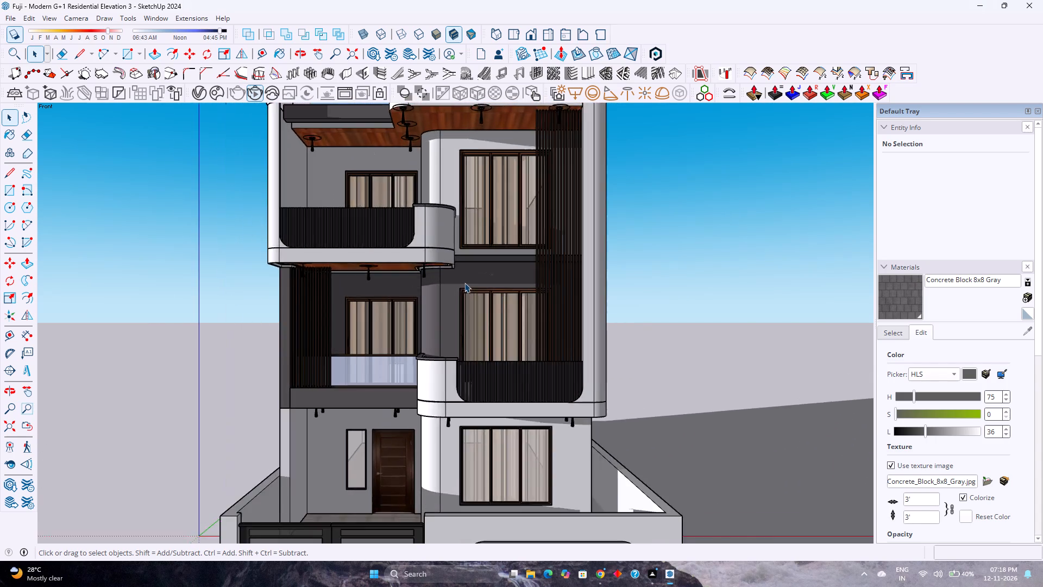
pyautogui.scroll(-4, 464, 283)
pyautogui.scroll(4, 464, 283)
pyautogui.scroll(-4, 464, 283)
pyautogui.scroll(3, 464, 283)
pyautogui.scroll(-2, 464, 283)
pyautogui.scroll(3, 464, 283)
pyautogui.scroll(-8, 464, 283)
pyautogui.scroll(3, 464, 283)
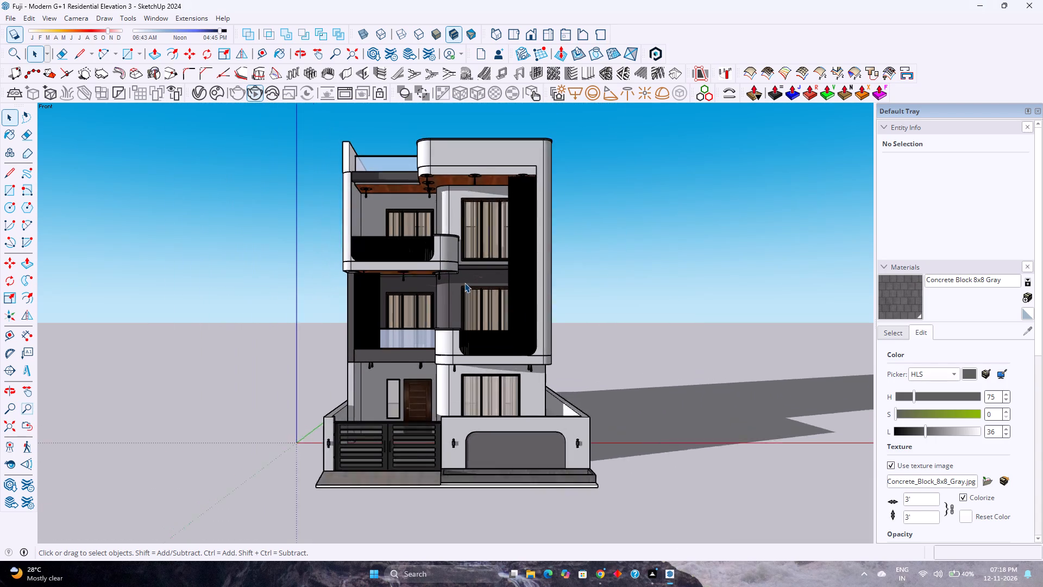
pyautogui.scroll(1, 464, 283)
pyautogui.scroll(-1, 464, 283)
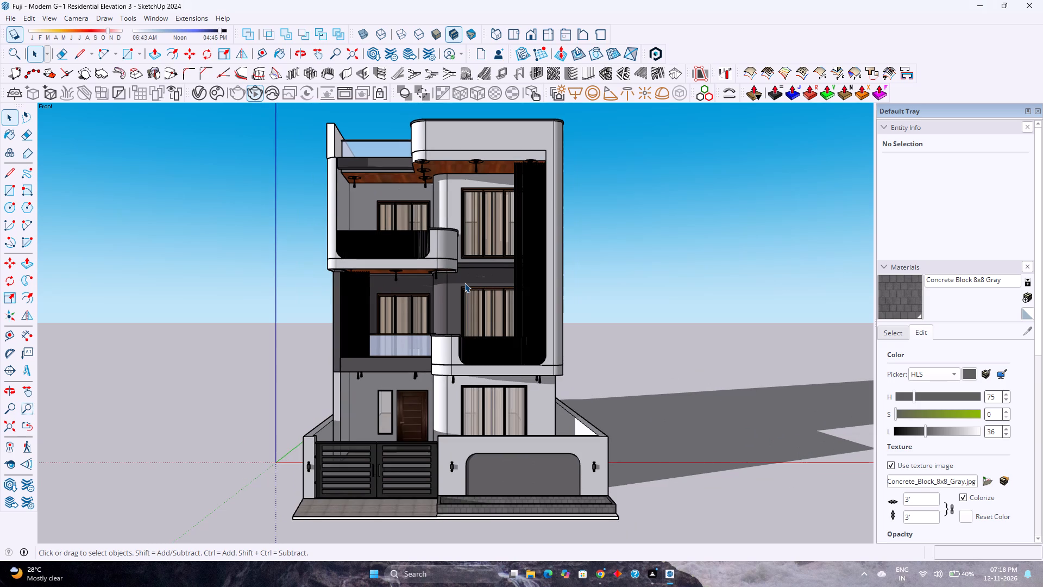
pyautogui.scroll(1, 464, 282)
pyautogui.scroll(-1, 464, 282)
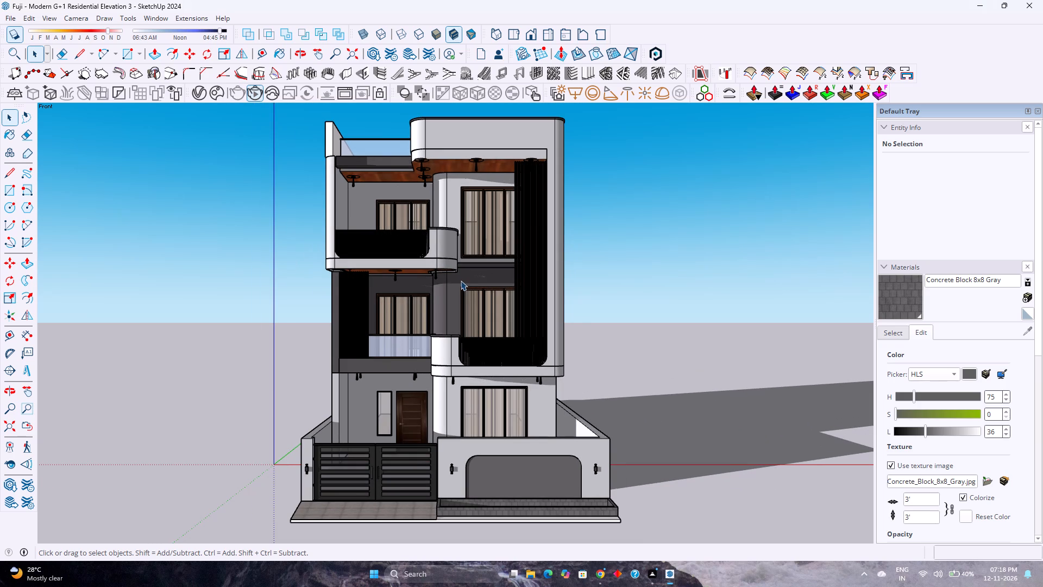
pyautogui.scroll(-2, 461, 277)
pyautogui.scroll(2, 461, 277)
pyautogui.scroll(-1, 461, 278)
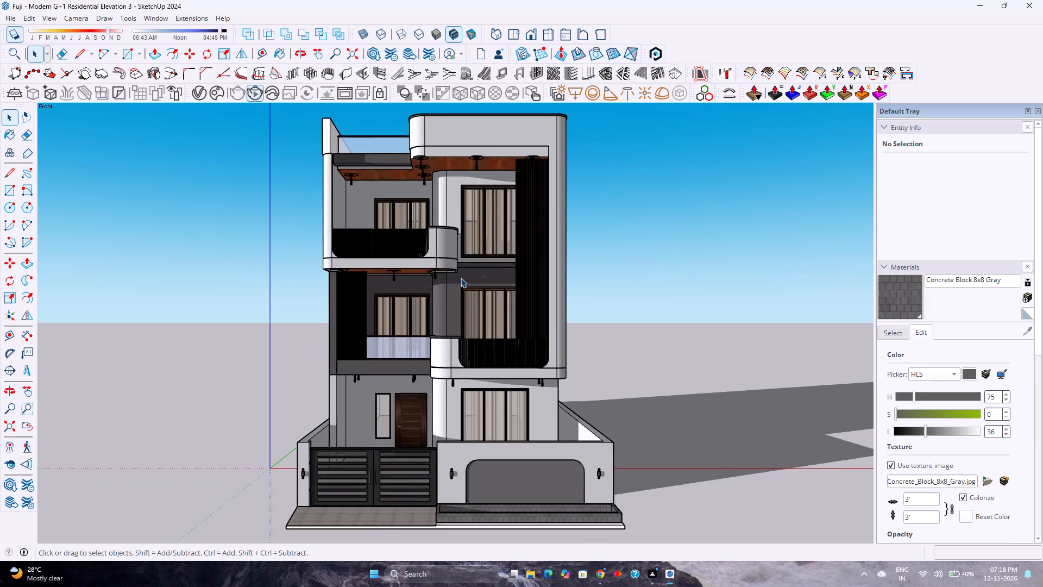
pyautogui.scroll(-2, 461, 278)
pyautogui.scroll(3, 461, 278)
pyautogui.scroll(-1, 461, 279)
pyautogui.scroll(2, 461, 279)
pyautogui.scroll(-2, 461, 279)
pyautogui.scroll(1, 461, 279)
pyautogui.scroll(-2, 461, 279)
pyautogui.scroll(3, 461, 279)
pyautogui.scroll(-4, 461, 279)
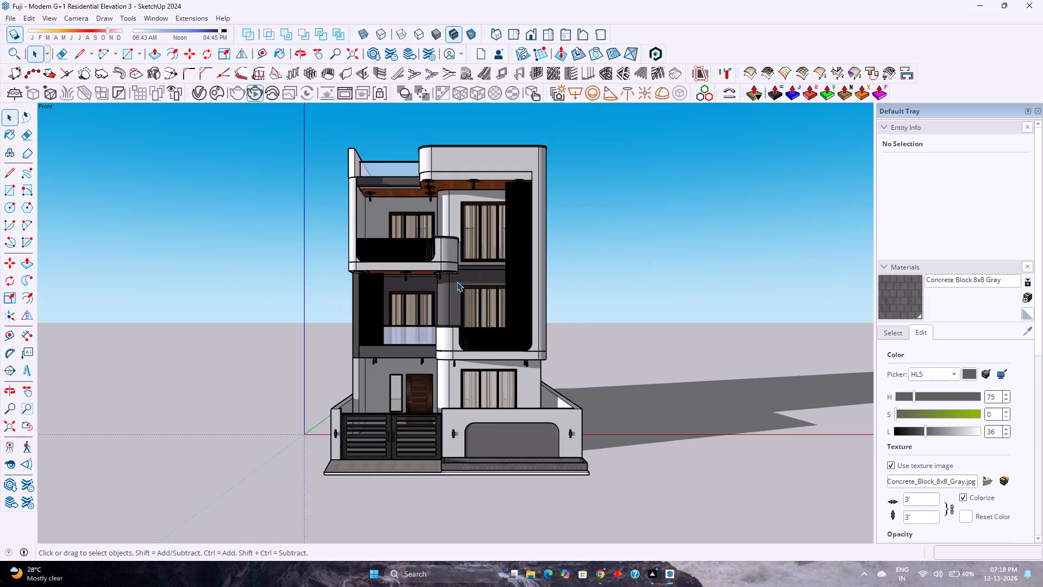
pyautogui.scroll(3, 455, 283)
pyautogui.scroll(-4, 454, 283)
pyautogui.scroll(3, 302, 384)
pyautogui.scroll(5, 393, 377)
# Check the front elevation from a slightly angled viewpoint and return to the standard front view.
pyautogui.moveTo(393, 385); pyautogui.dragTo(366, 399, button='middle')
pyautogui.moveTo(363, 371); pyautogui.dragTo(363, 360, button='middle')
pyautogui.moveTo(361, 346); pyautogui.dragTo(361, 341, button='middle')
pyautogui.scroll(-8, 361, 339)
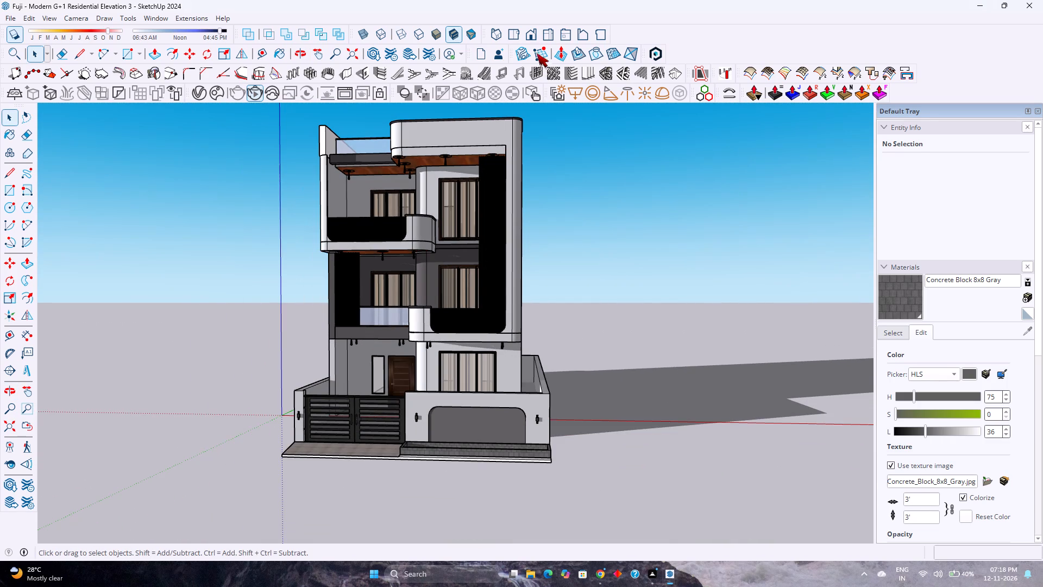
pyautogui.click(533, 42)
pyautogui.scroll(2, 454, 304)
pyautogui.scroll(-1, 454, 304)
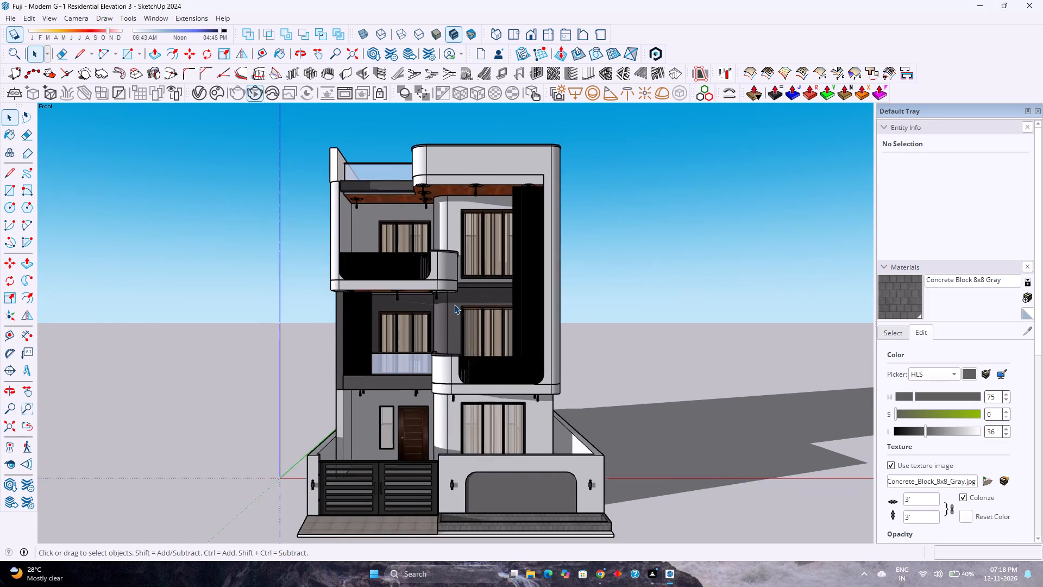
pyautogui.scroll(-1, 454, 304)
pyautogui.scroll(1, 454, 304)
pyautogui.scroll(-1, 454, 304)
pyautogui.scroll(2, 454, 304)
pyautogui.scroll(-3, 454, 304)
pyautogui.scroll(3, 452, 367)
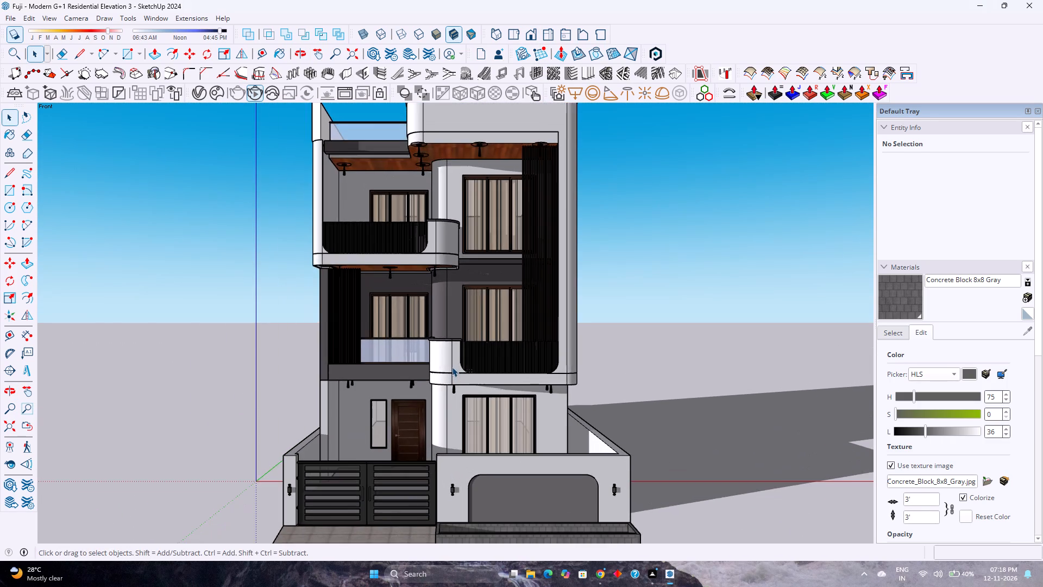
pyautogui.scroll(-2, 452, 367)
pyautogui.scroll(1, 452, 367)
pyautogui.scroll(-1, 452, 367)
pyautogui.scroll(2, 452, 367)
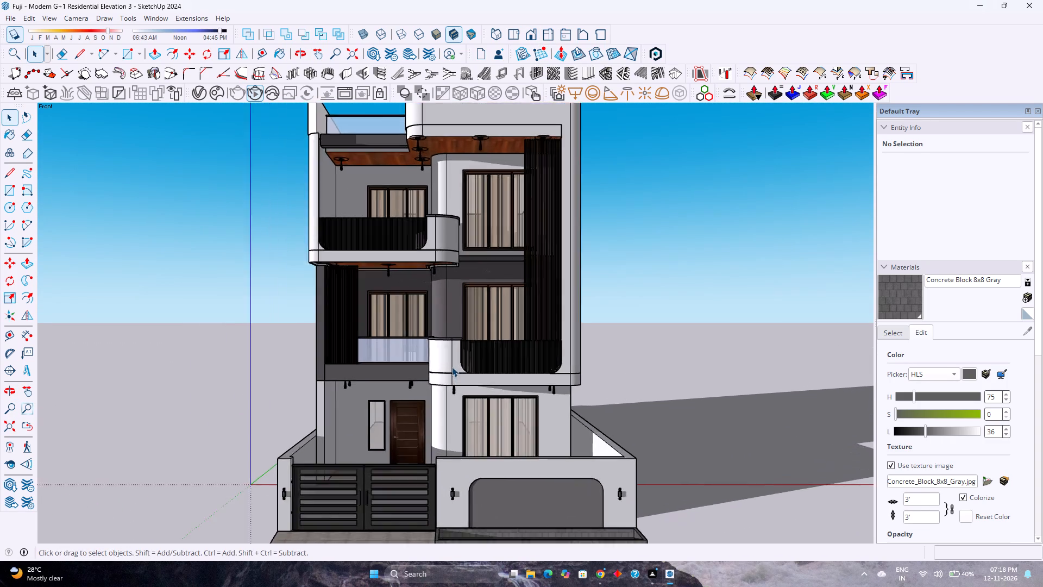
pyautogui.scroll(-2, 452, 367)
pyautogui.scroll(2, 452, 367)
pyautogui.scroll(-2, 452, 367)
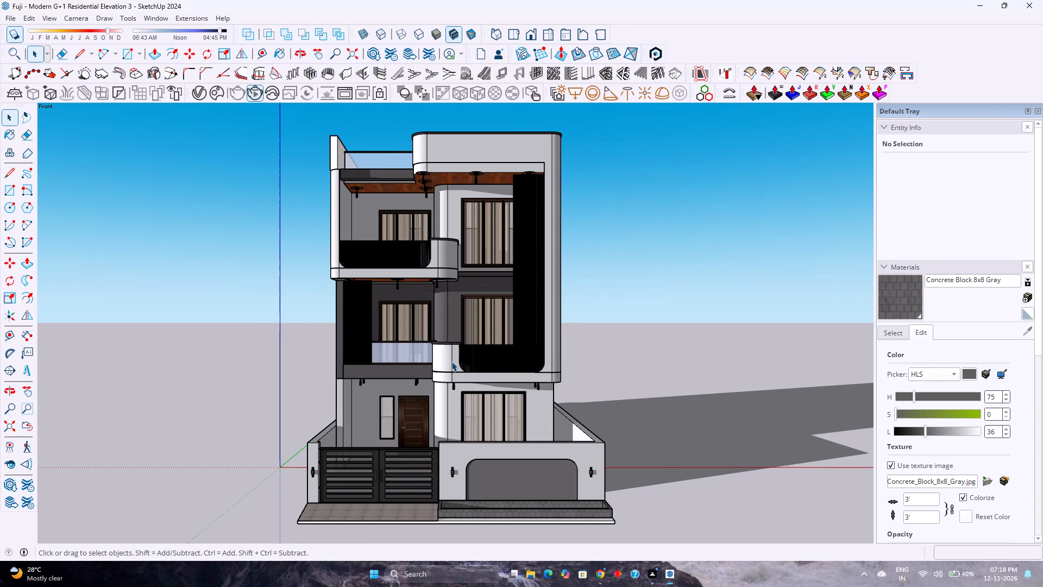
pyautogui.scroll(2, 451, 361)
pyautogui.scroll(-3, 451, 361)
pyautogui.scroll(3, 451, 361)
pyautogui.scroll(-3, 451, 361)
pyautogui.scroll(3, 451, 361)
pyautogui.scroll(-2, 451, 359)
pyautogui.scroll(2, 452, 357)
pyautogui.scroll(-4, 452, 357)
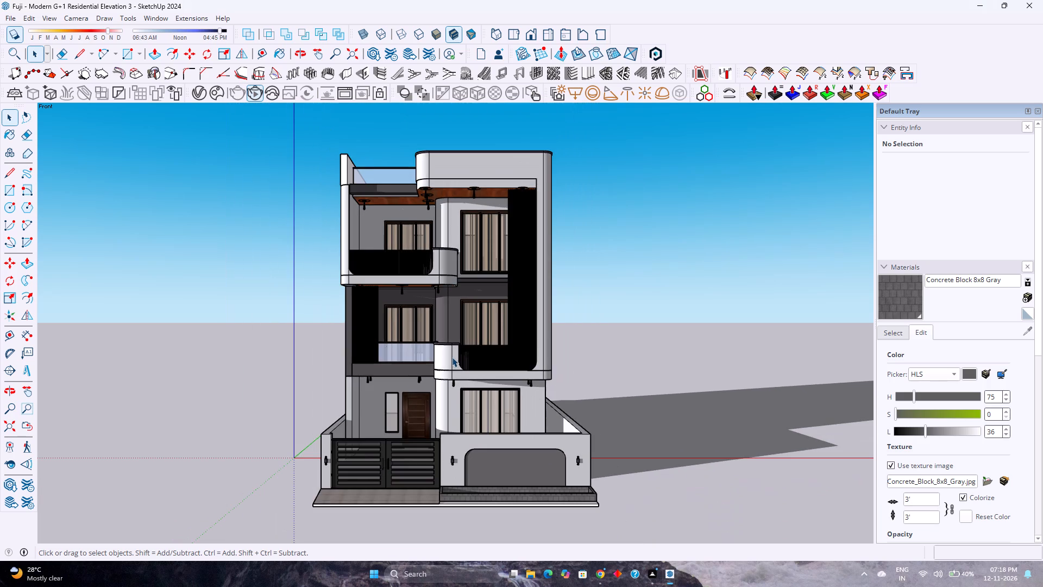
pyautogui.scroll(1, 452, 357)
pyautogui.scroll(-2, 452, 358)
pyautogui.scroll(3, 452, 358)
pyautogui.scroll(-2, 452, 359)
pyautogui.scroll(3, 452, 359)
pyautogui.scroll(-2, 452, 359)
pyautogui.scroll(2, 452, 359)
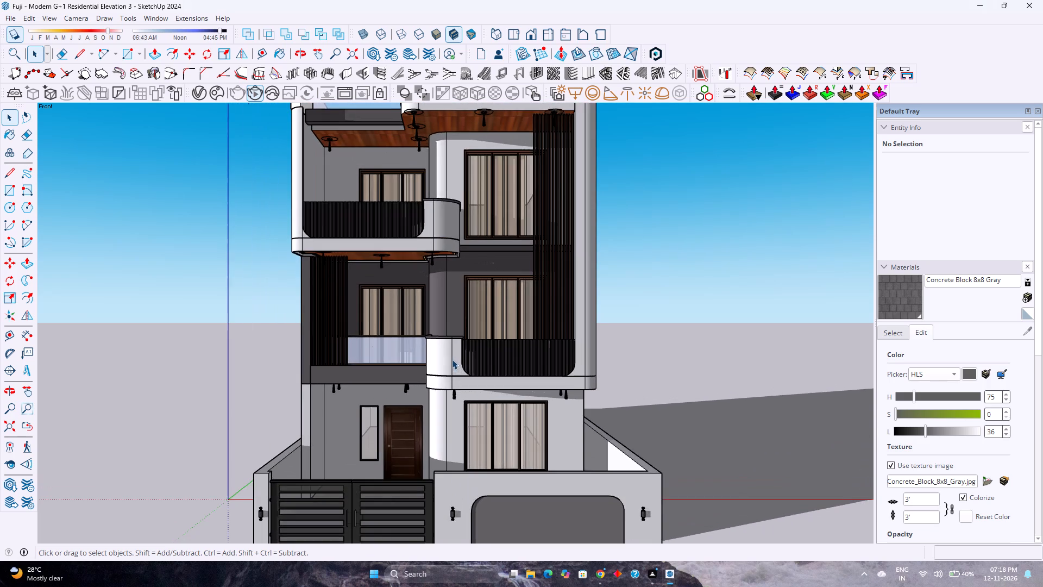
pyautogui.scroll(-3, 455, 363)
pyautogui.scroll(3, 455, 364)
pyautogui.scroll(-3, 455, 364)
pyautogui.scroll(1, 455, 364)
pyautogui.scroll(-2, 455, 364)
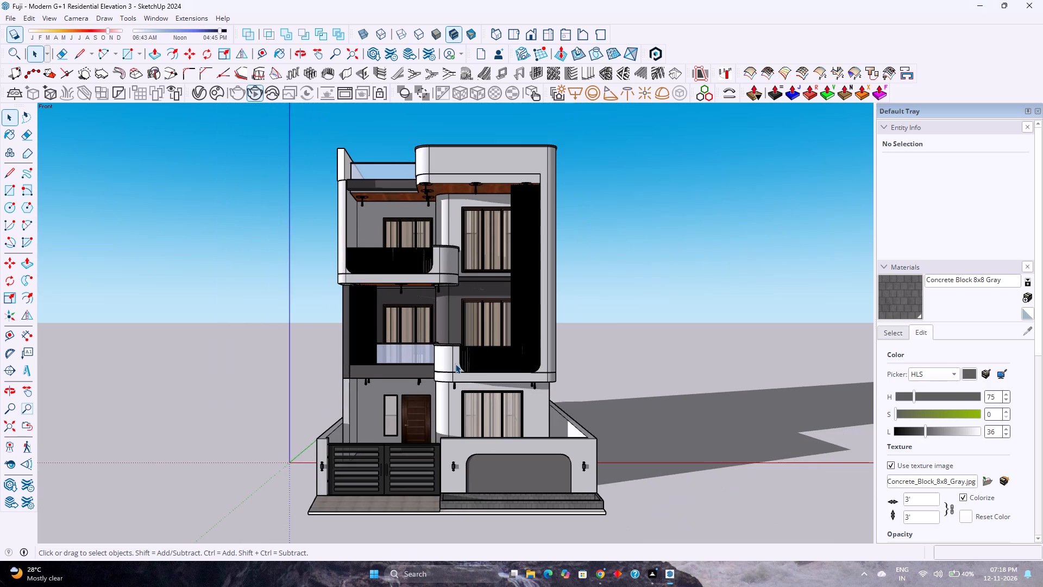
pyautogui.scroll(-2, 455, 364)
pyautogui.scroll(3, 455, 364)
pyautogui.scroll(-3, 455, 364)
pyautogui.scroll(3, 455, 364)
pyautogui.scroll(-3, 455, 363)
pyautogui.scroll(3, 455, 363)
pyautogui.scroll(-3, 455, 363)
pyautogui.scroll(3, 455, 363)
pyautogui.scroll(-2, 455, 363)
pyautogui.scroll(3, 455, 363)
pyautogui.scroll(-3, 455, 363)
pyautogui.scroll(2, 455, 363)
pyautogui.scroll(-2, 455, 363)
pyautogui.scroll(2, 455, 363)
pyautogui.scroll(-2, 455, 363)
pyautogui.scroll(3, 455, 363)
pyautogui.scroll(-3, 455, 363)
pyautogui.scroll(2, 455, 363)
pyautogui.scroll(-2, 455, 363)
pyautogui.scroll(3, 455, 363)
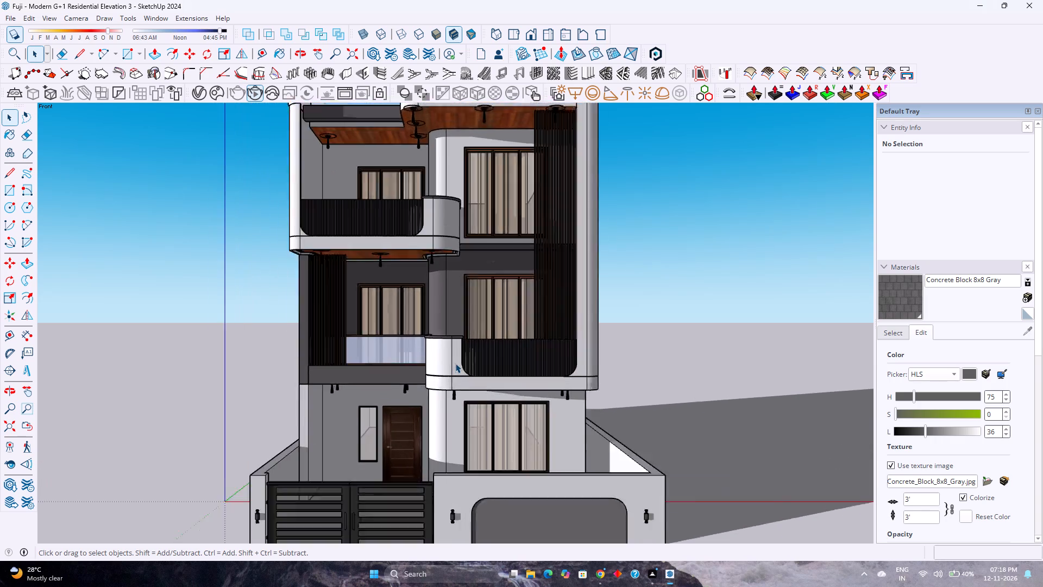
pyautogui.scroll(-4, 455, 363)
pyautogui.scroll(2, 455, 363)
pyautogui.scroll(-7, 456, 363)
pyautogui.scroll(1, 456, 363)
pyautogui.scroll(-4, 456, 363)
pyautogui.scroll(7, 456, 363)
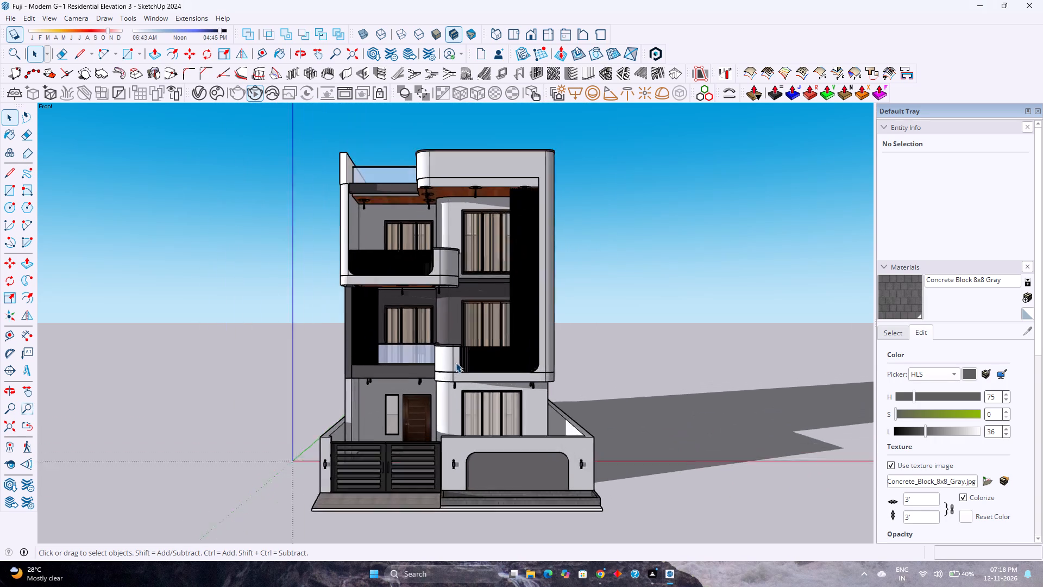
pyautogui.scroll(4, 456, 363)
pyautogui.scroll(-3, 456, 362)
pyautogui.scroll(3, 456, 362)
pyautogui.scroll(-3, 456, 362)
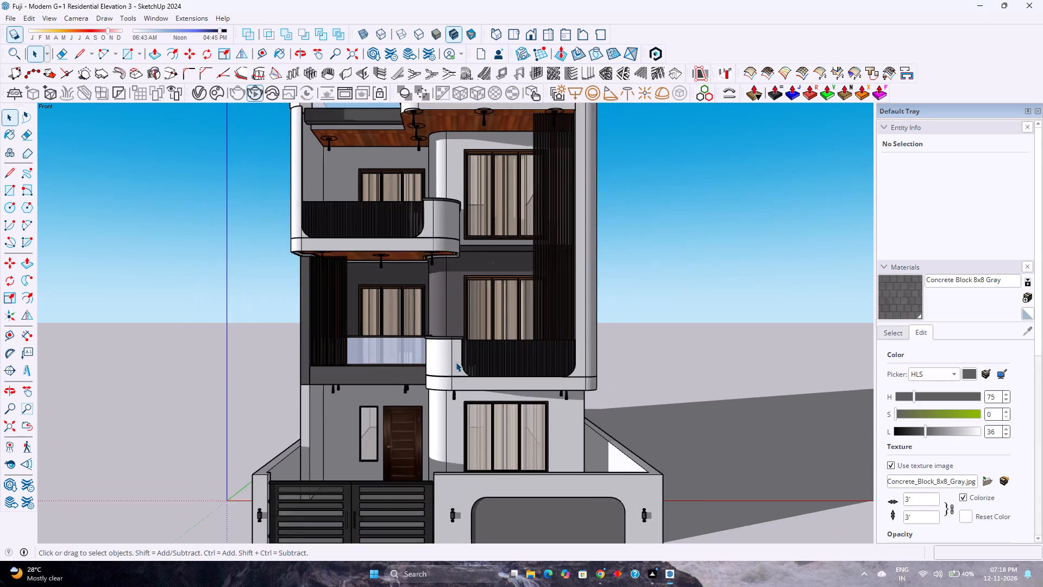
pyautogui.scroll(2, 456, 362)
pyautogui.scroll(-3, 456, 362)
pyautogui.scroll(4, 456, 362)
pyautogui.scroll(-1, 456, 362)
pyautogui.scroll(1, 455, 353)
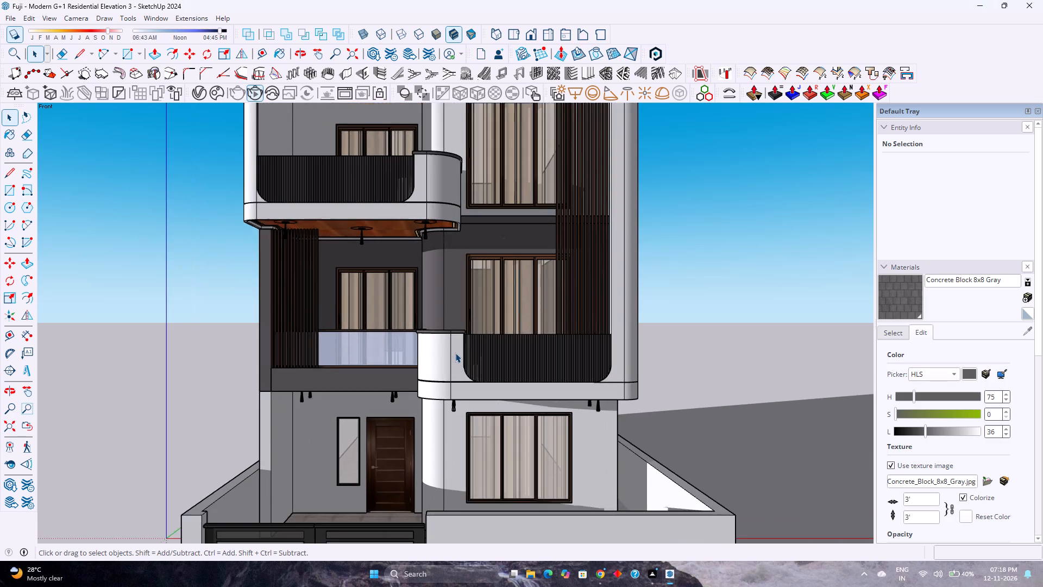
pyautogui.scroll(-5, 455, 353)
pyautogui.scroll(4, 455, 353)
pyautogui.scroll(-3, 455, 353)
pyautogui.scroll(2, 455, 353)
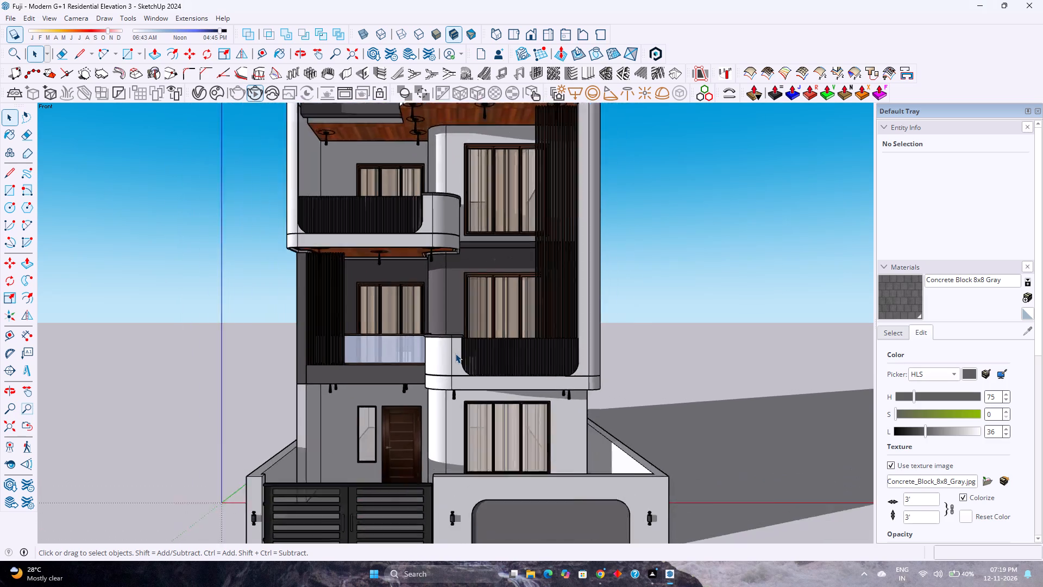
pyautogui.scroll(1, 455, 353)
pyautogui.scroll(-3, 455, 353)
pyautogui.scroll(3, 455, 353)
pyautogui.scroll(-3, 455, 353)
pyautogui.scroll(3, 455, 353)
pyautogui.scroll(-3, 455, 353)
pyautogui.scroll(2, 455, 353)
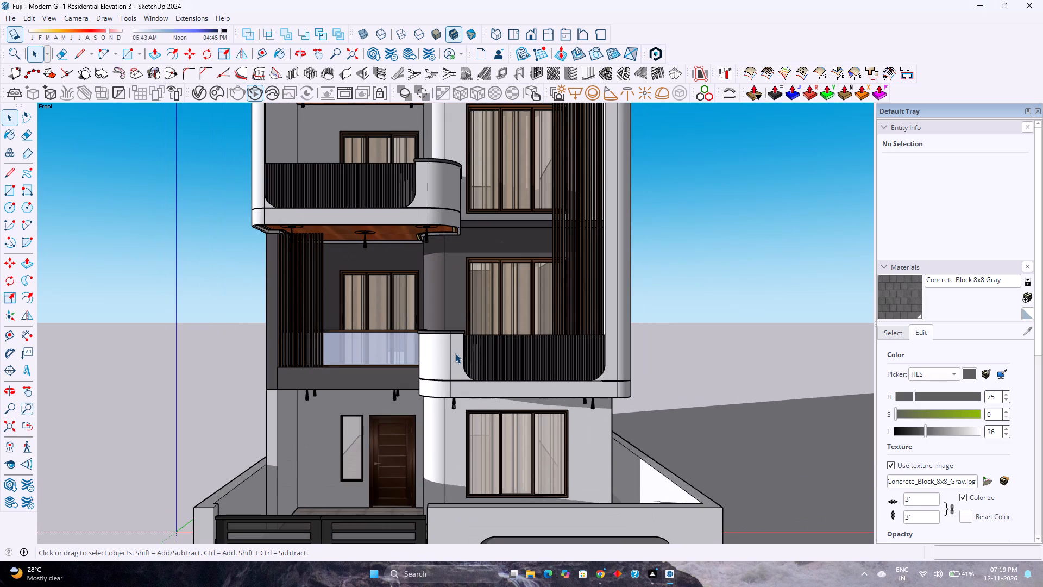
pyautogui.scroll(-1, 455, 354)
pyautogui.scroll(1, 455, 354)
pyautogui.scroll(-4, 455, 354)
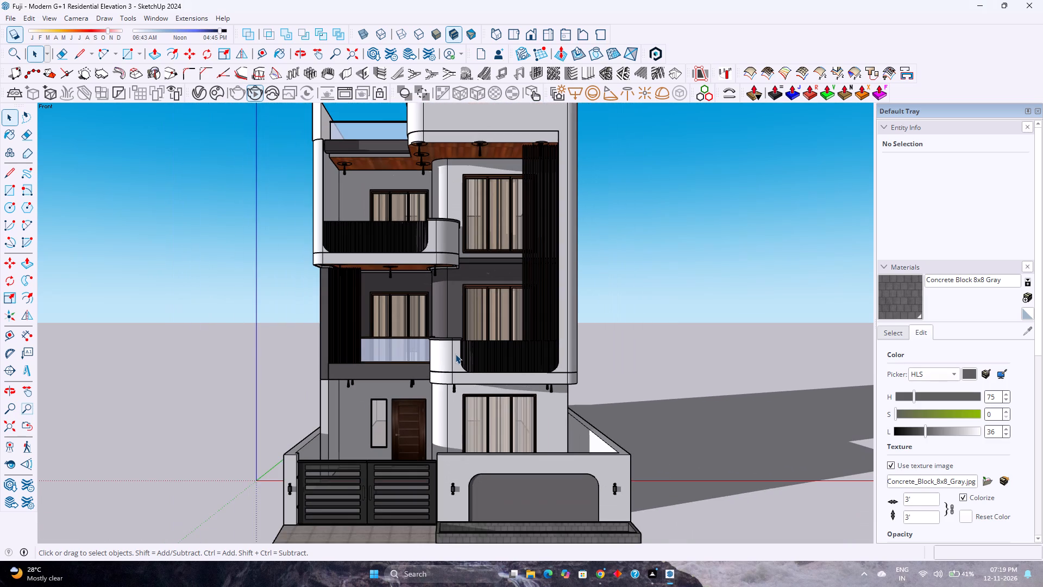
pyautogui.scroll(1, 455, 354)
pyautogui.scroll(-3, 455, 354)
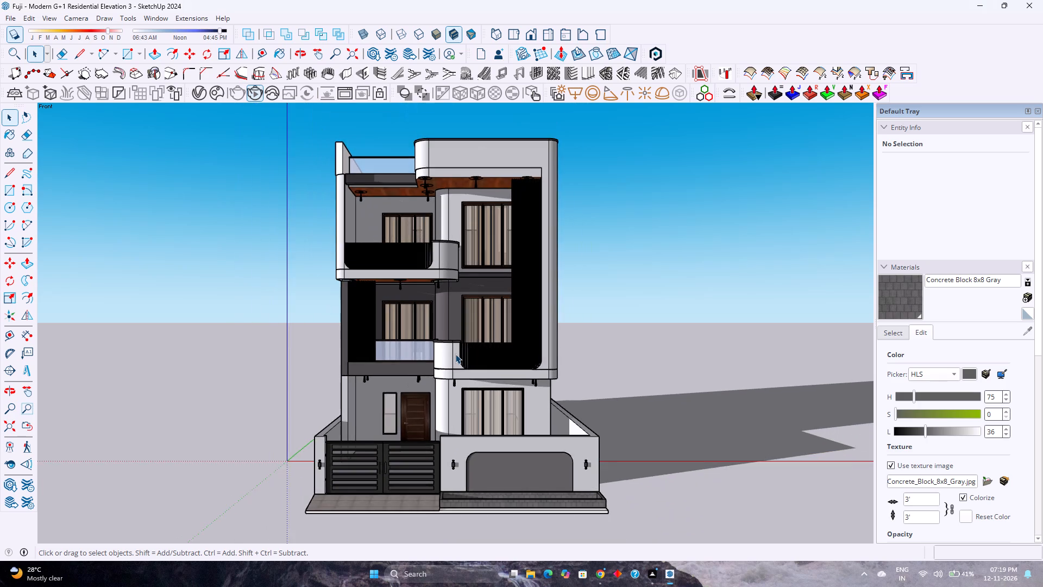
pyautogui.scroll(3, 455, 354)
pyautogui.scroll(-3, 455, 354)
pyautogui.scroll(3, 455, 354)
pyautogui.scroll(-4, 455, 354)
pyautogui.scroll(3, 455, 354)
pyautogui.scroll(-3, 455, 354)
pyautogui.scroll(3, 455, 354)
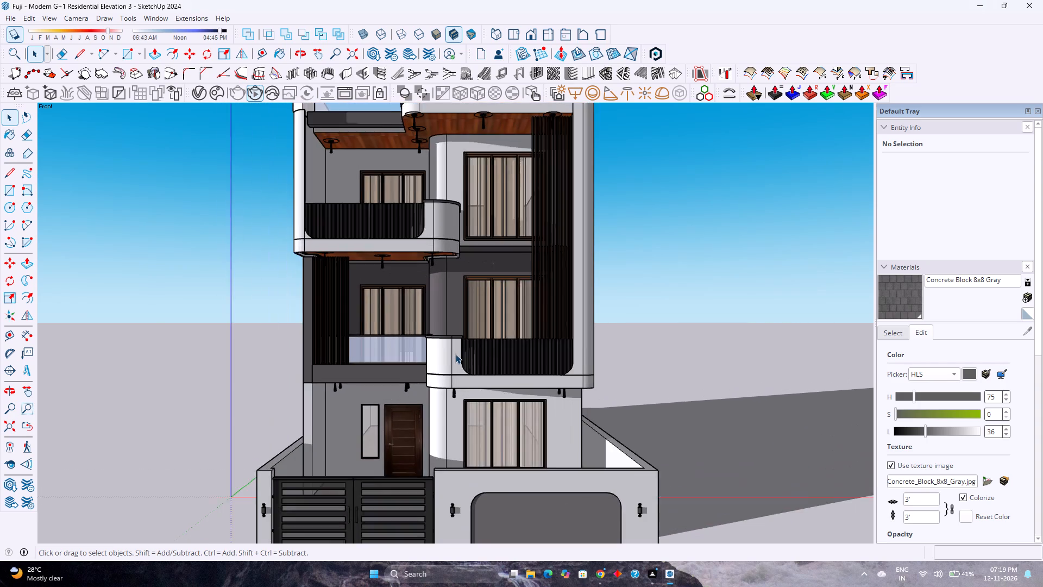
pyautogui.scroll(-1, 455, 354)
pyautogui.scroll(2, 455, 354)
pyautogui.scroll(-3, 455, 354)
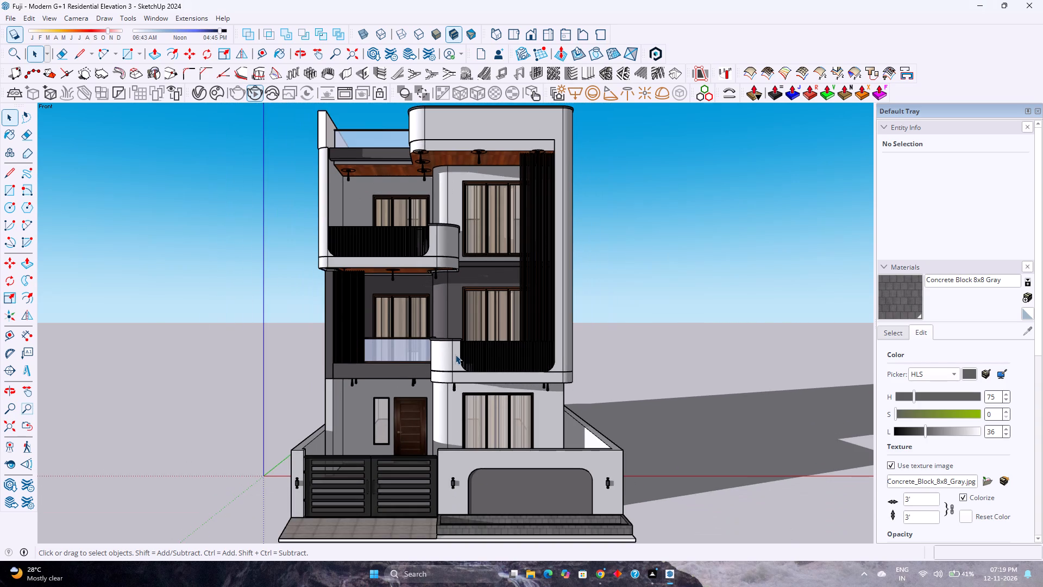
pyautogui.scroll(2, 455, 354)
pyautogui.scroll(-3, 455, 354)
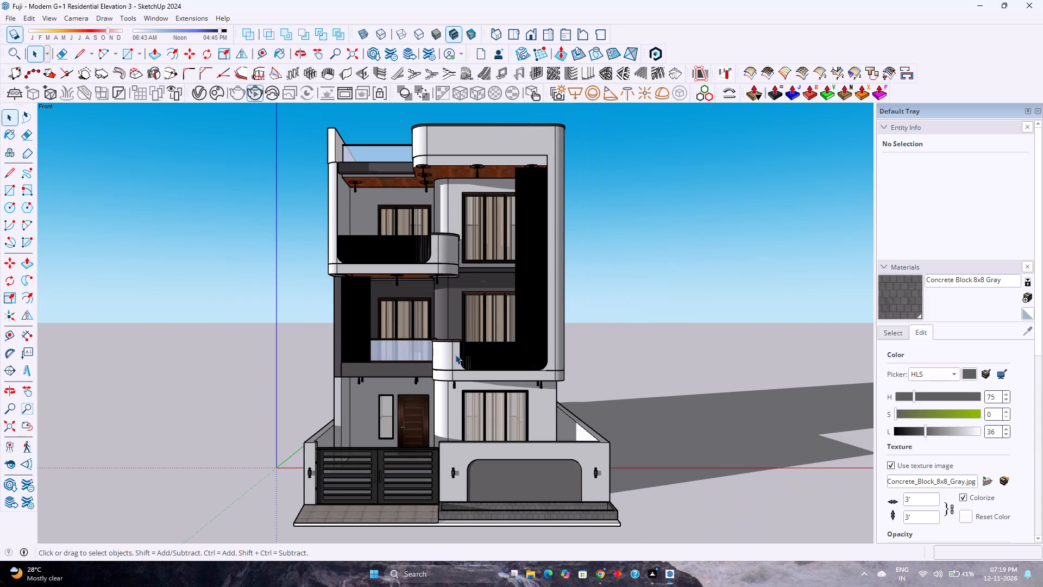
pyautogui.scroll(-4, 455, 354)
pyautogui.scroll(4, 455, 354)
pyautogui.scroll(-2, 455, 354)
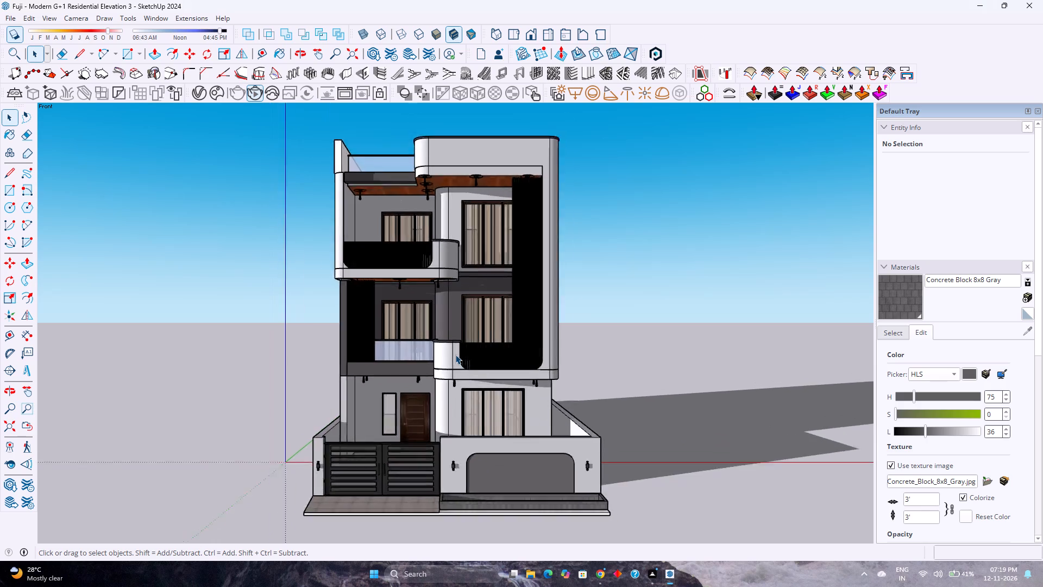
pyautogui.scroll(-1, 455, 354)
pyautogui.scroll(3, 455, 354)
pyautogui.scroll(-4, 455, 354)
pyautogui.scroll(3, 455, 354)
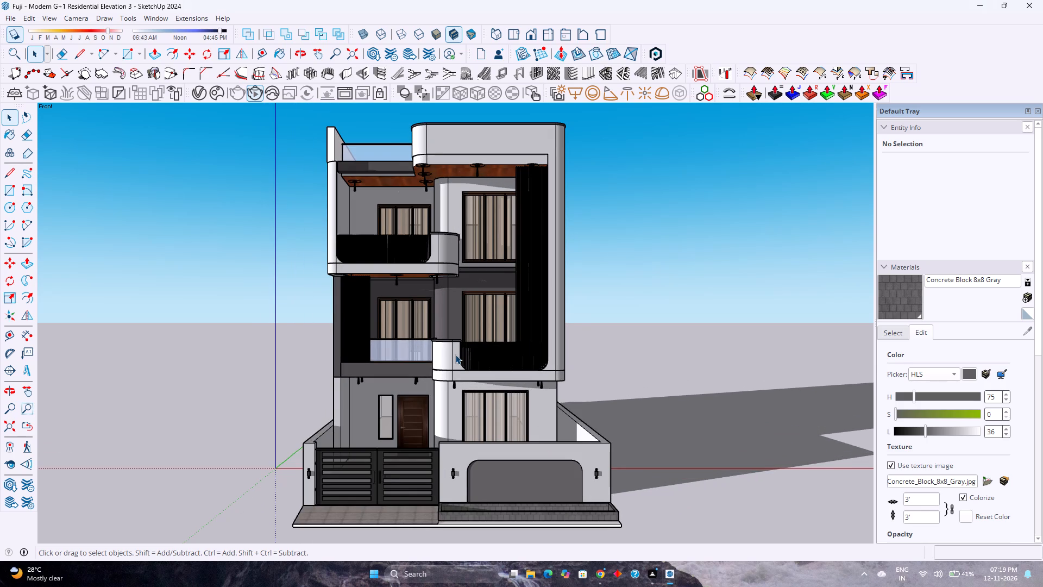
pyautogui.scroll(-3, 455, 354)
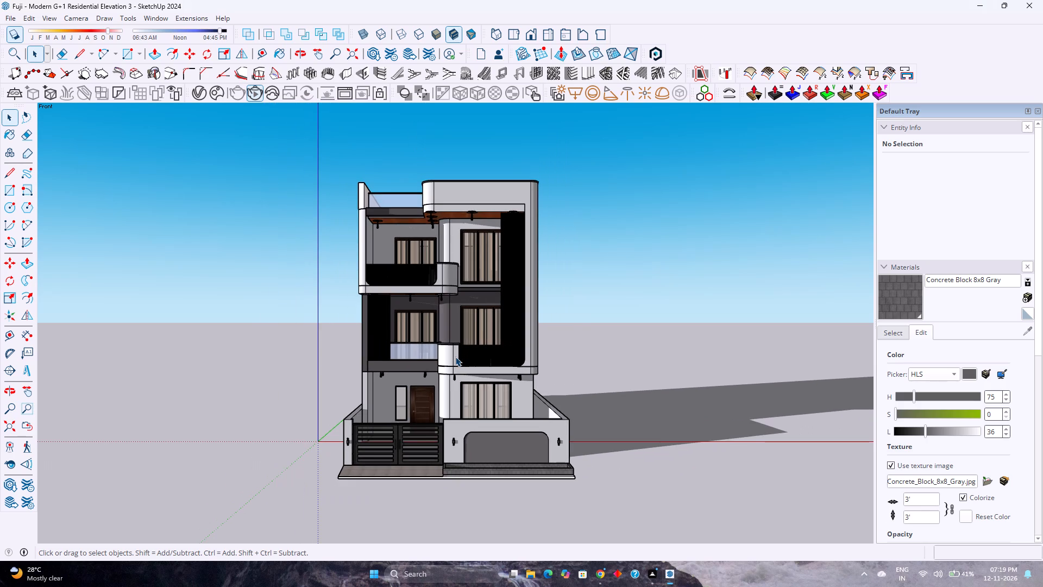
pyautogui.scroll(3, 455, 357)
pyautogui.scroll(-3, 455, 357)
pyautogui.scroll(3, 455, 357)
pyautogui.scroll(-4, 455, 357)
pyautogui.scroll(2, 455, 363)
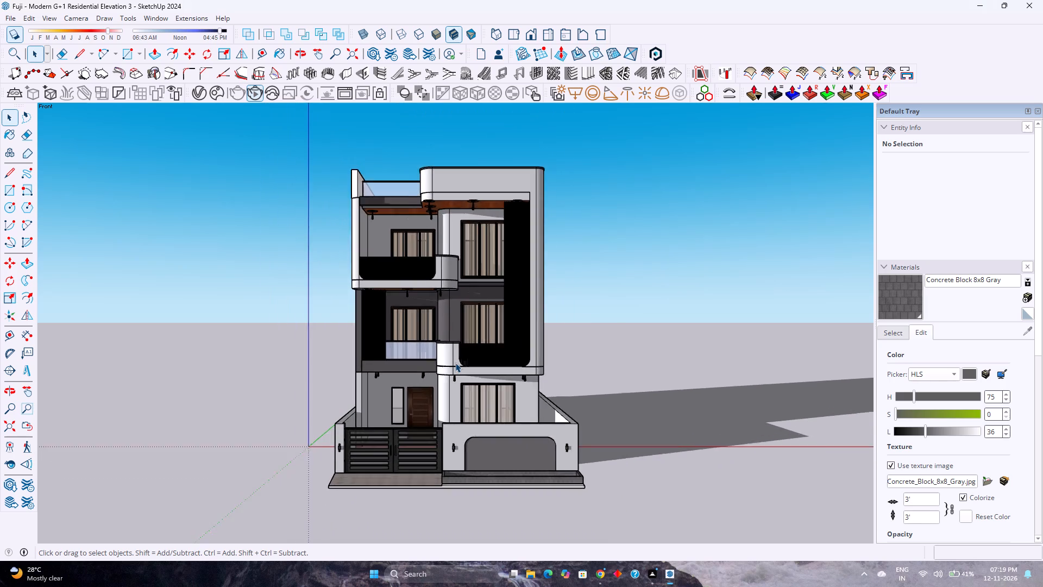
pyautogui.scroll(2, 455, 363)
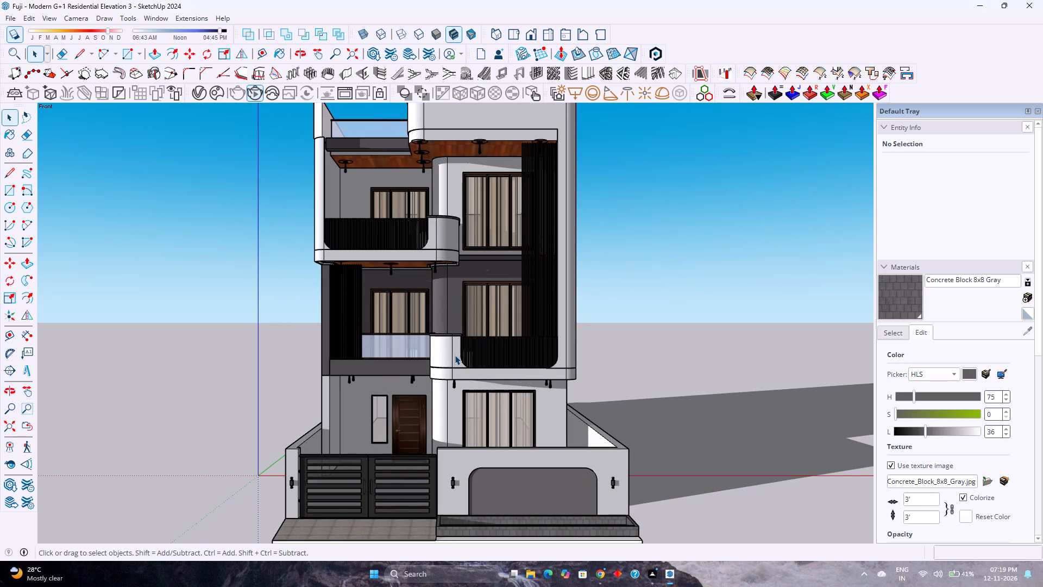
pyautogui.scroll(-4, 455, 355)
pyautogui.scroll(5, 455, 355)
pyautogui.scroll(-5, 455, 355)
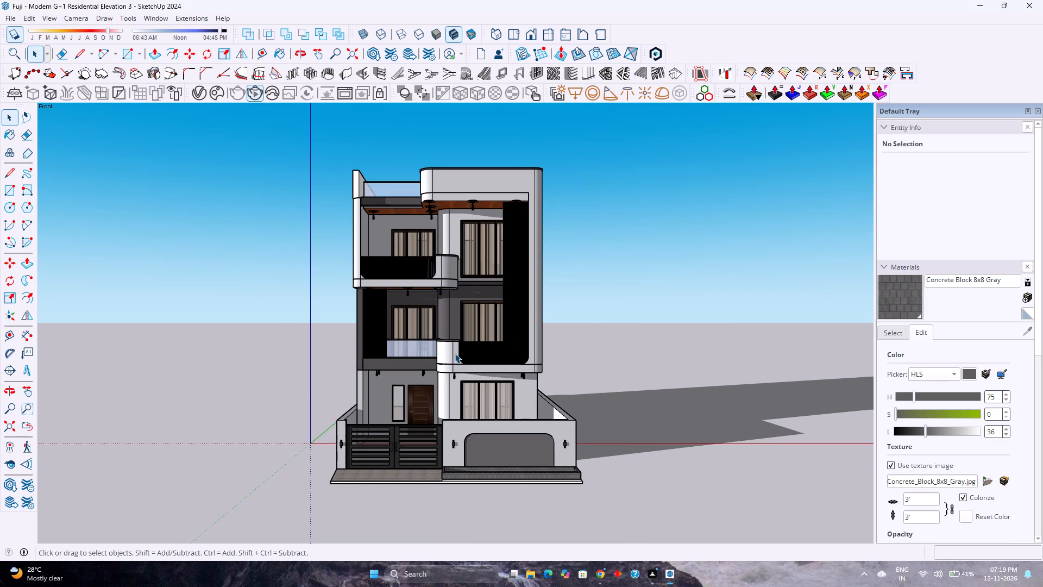
# Select the whole-house group and open it for editing.
pyautogui.rightClick(455, 353)
pyautogui.doubleClick(454, 374)
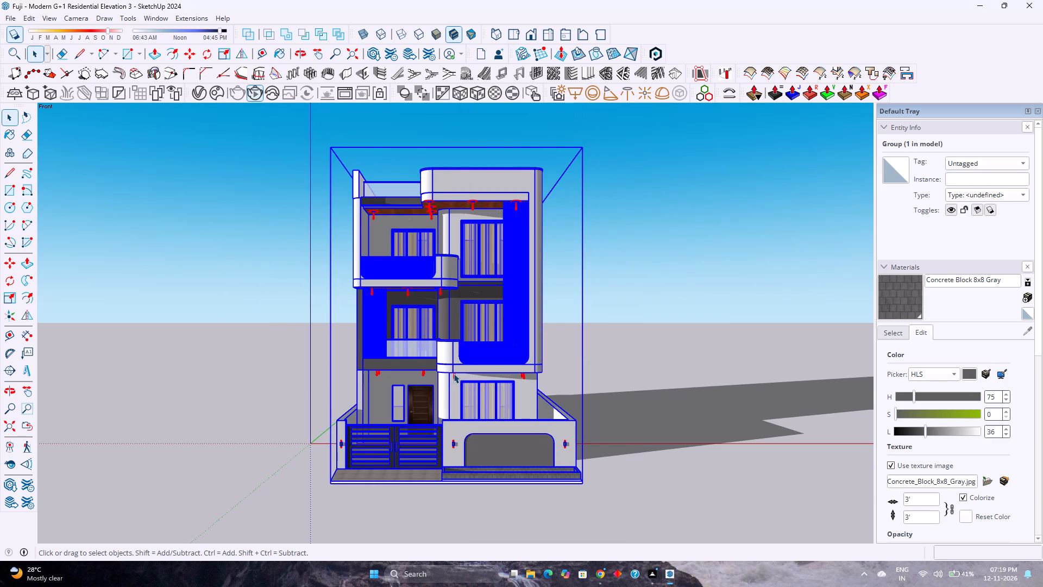
pyautogui.scroll(3, 454, 372)
pyautogui.scroll(-4, 454, 372)
pyautogui.doubleClick(457, 359)
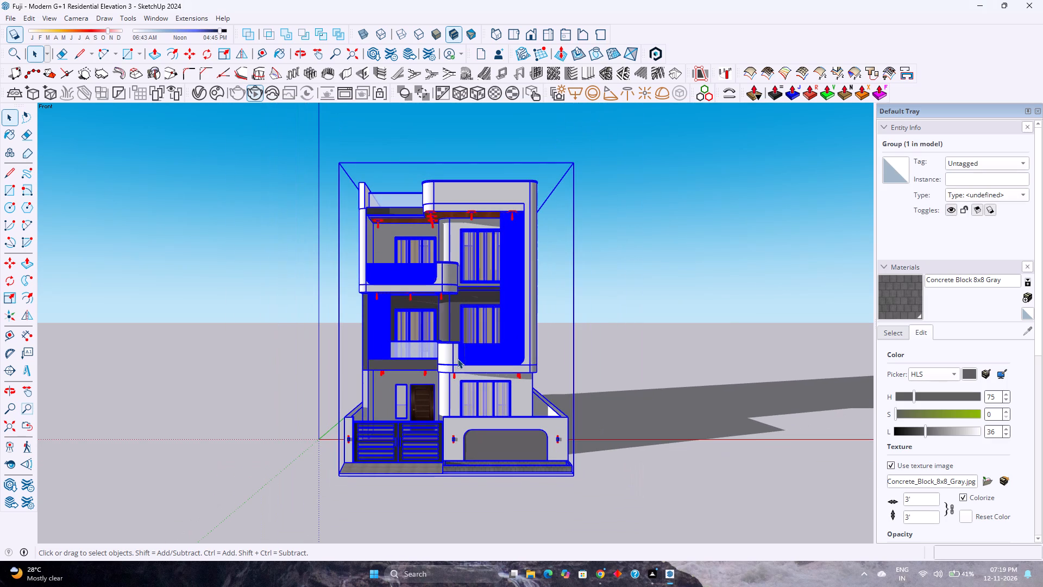
pyautogui.click(456, 357)
pyautogui.doubleClick(456, 357)
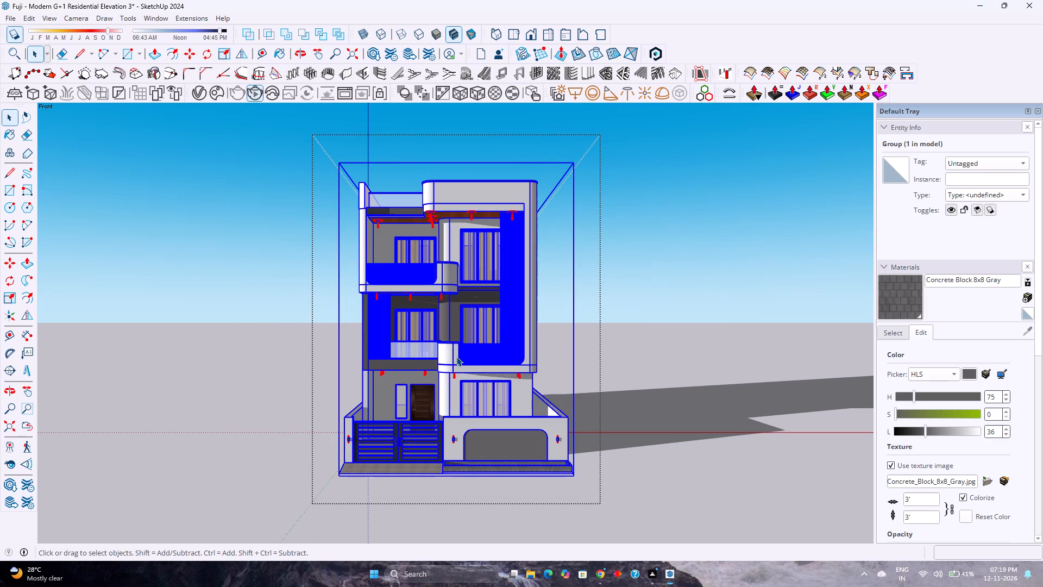
# Examine the balconies, entrance and gate within the open house group and restore the standard front view.
pyautogui.scroll(-3, 456, 357)
pyautogui.scroll(3, 456, 357)
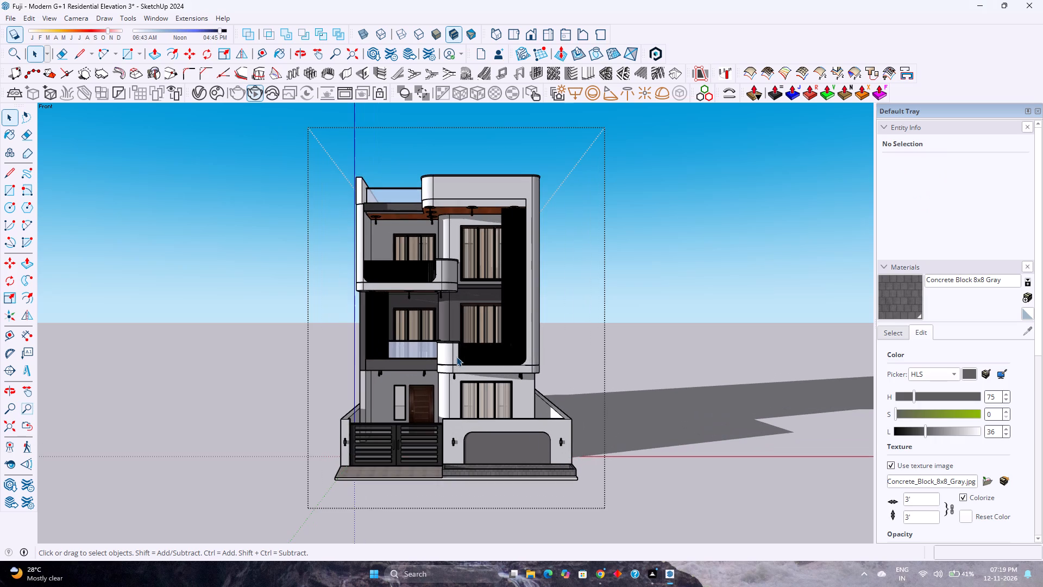
pyautogui.scroll(2, 447, 363)
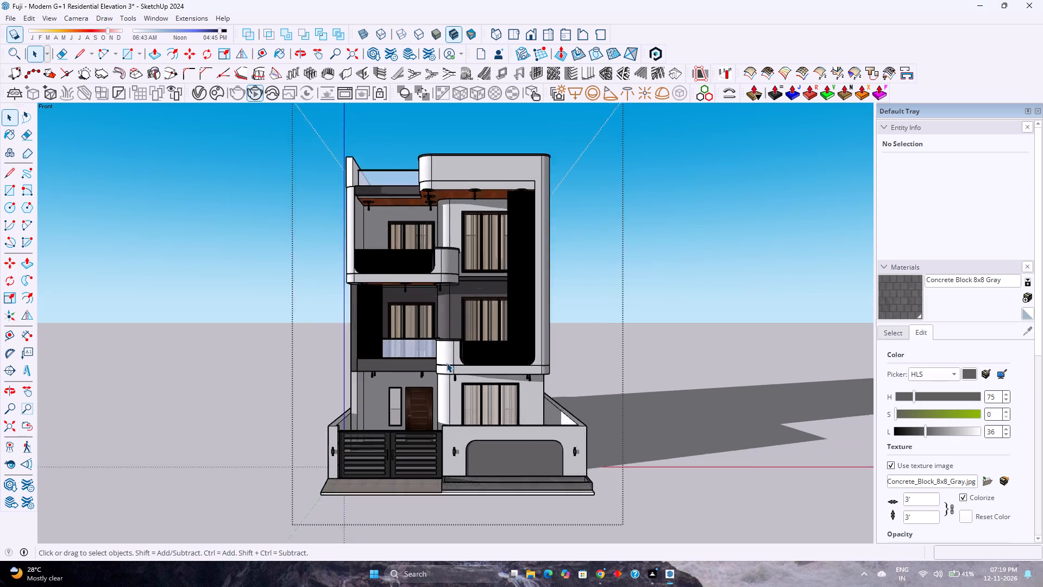
pyautogui.scroll(1, 447, 363)
pyautogui.scroll(-3, 447, 363)
pyautogui.scroll(4, 447, 363)
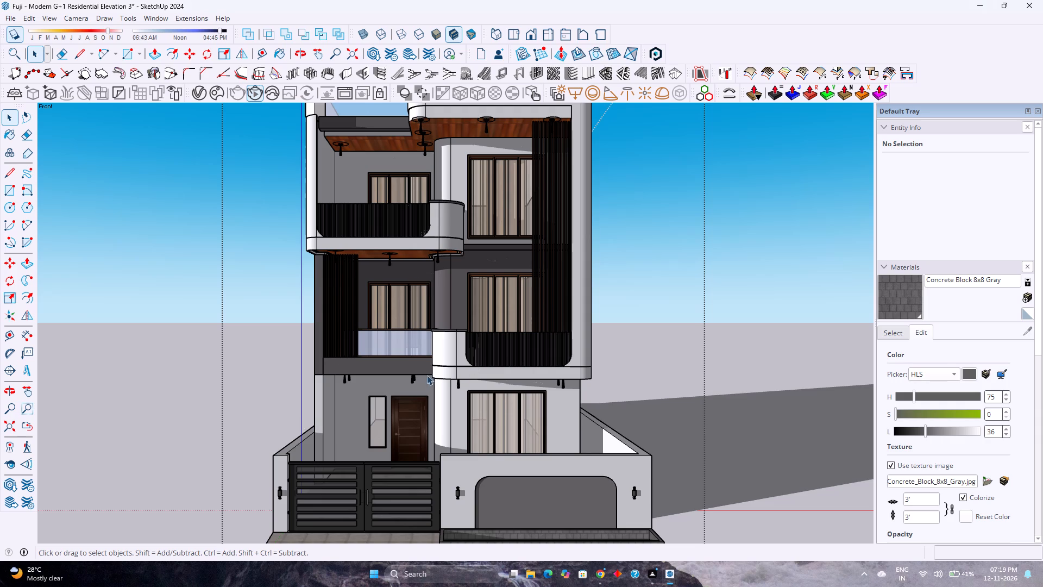
pyautogui.scroll(-4, 427, 375)
pyautogui.scroll(3, 427, 375)
pyautogui.scroll(-3, 427, 375)
pyautogui.scroll(2, 427, 375)
pyautogui.scroll(-2, 427, 375)
pyautogui.scroll(2, 427, 375)
pyautogui.scroll(-1, 427, 375)
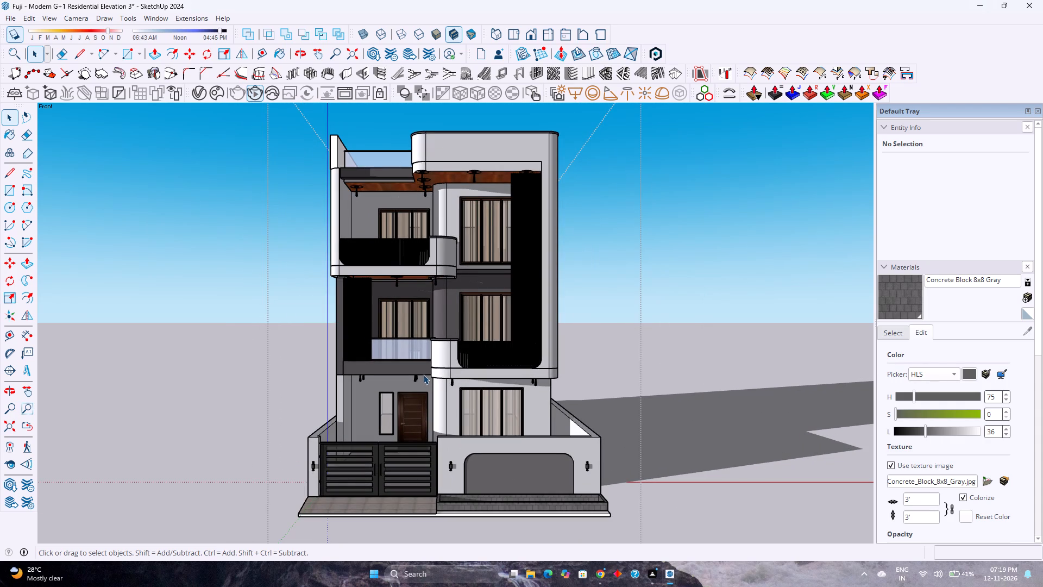
pyautogui.click(534, 35)
# Check the front elevation at closer range, return to the standard front view and fit the entire house.
pyautogui.scroll(-3, 450, 309)
pyautogui.scroll(3, 450, 309)
pyautogui.scroll(-1, 450, 309)
pyautogui.scroll(1, 450, 309)
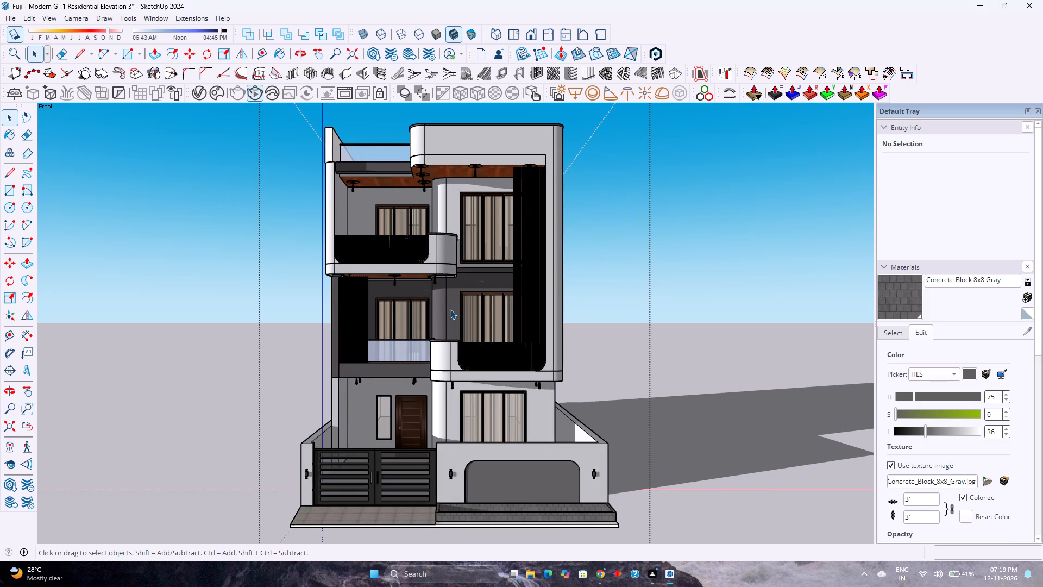
pyautogui.scroll(1, 436, 327)
pyautogui.scroll(-1, 436, 327)
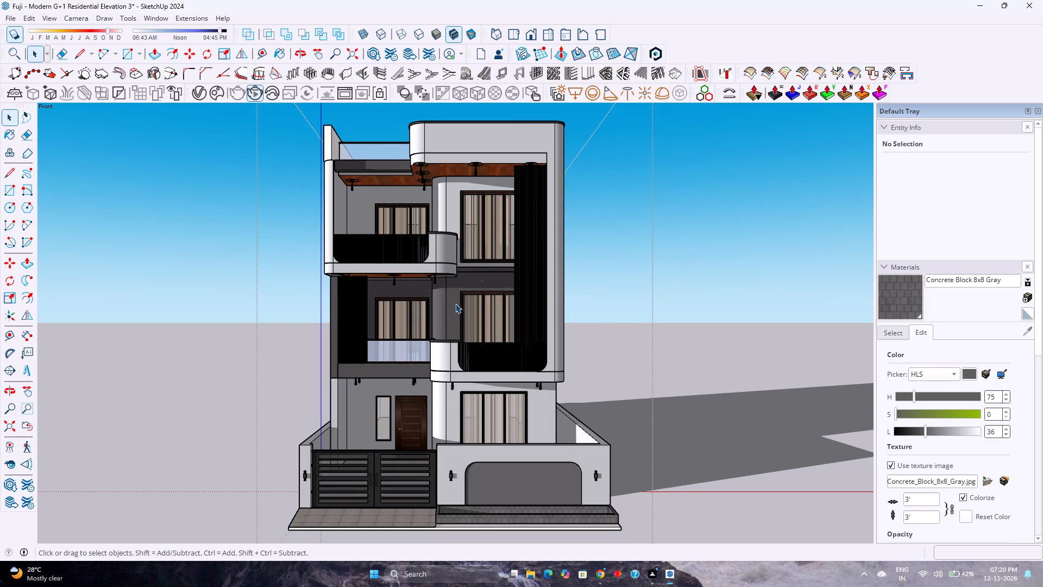
pyautogui.scroll(-2, 455, 305)
pyautogui.scroll(2, 455, 305)
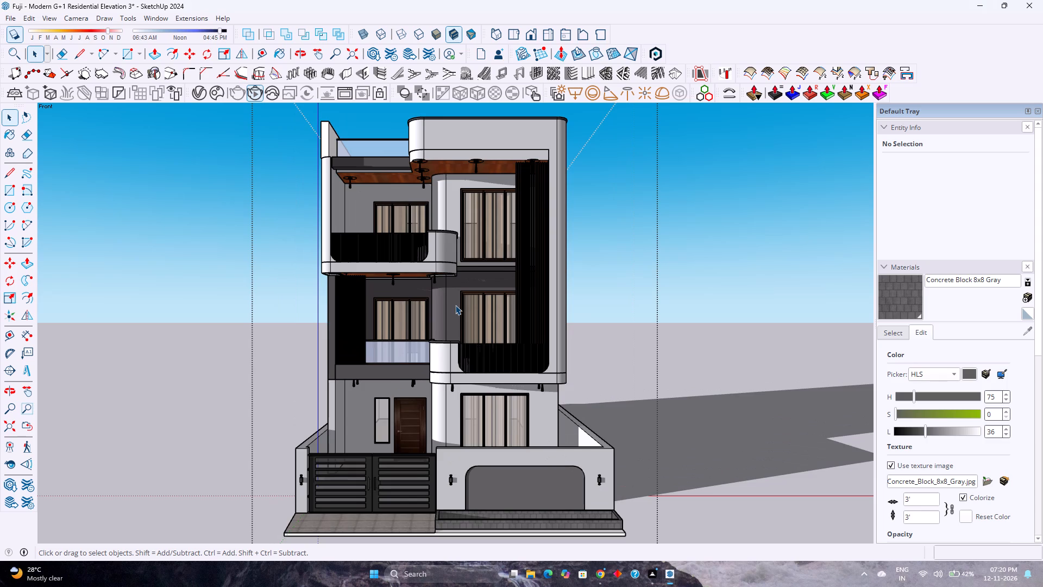
pyautogui.scroll(-1, 455, 305)
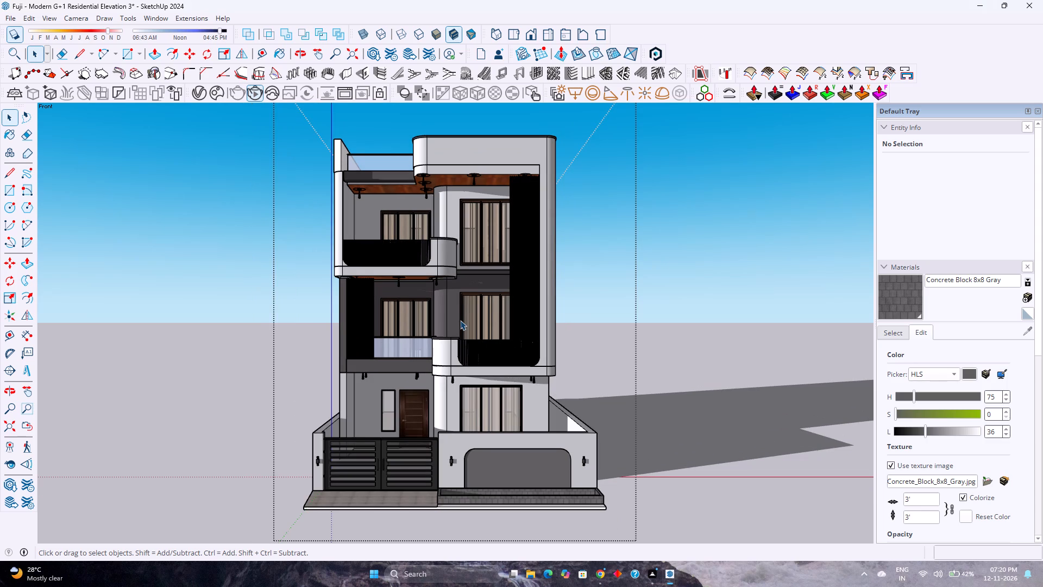
pyautogui.scroll(2, 447, 318)
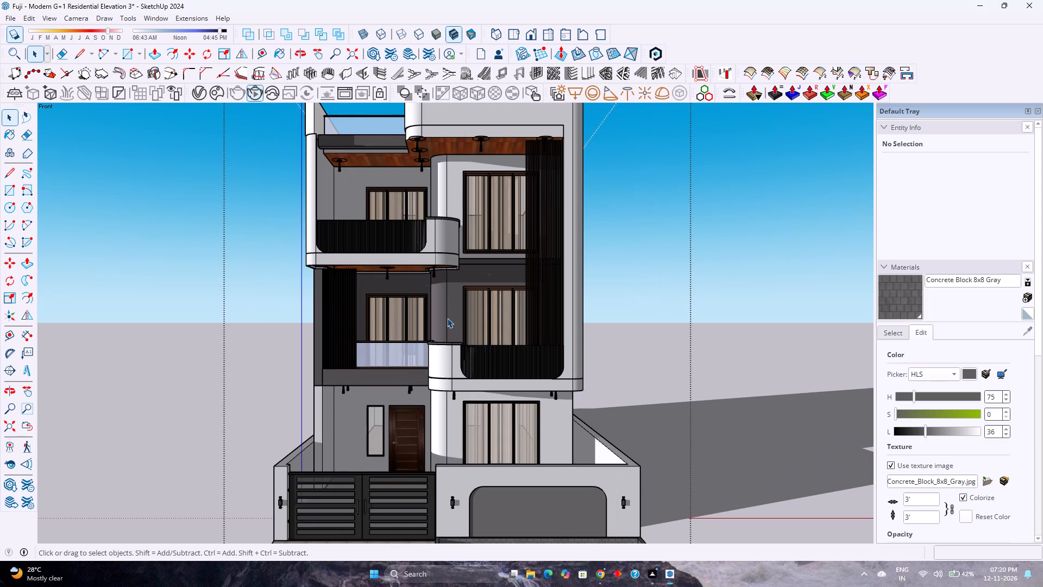
pyautogui.scroll(-3, 447, 314)
pyautogui.scroll(2, 447, 314)
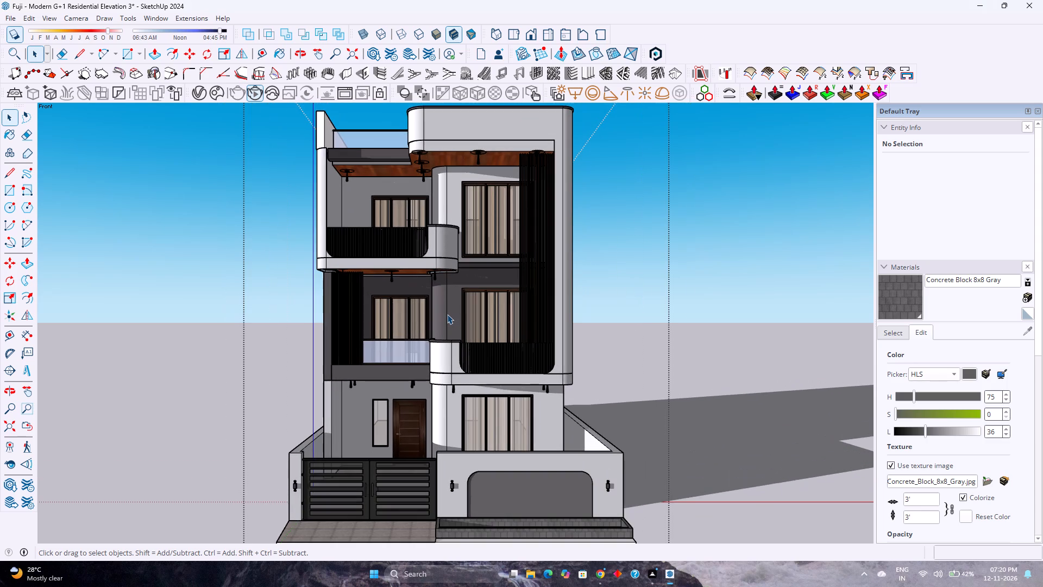
pyautogui.scroll(-1, 447, 314)
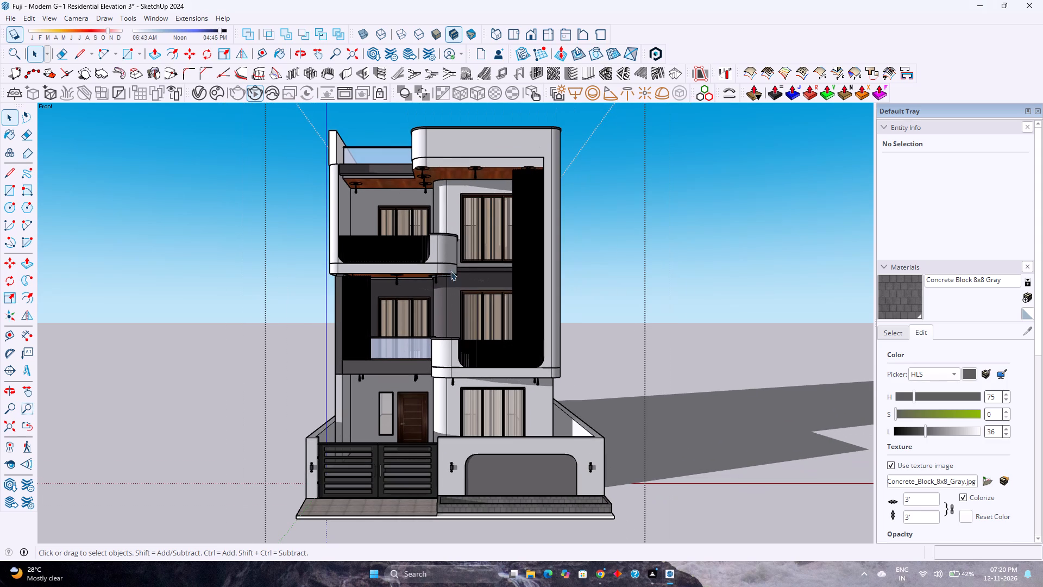
pyautogui.click(529, 41)
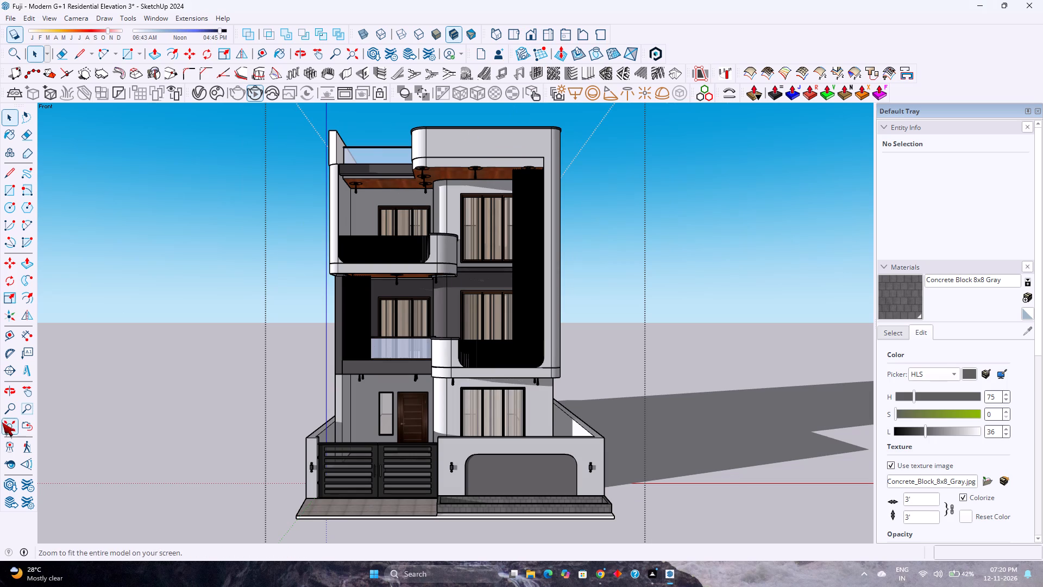
pyautogui.click(8, 427)
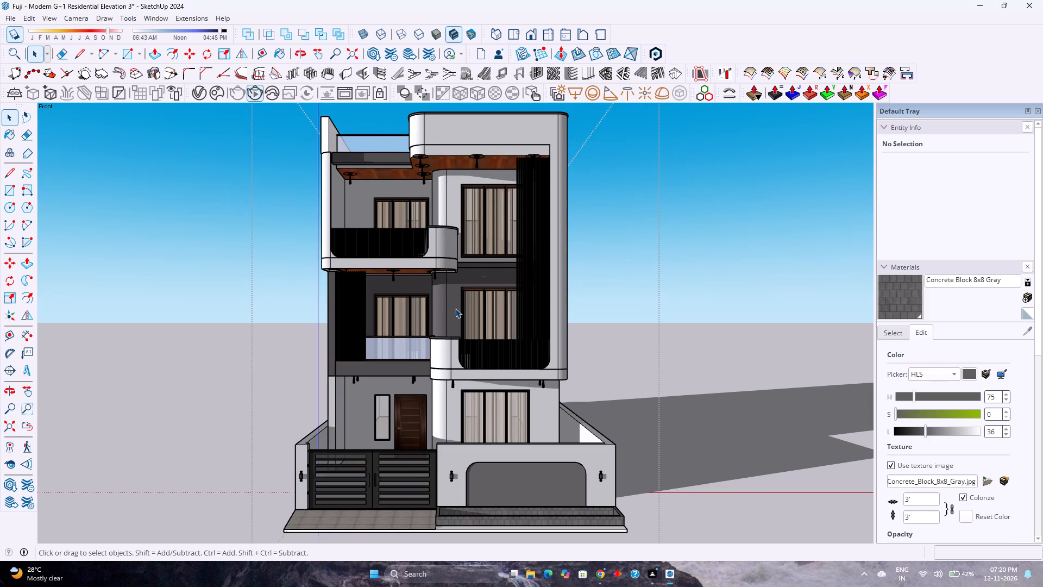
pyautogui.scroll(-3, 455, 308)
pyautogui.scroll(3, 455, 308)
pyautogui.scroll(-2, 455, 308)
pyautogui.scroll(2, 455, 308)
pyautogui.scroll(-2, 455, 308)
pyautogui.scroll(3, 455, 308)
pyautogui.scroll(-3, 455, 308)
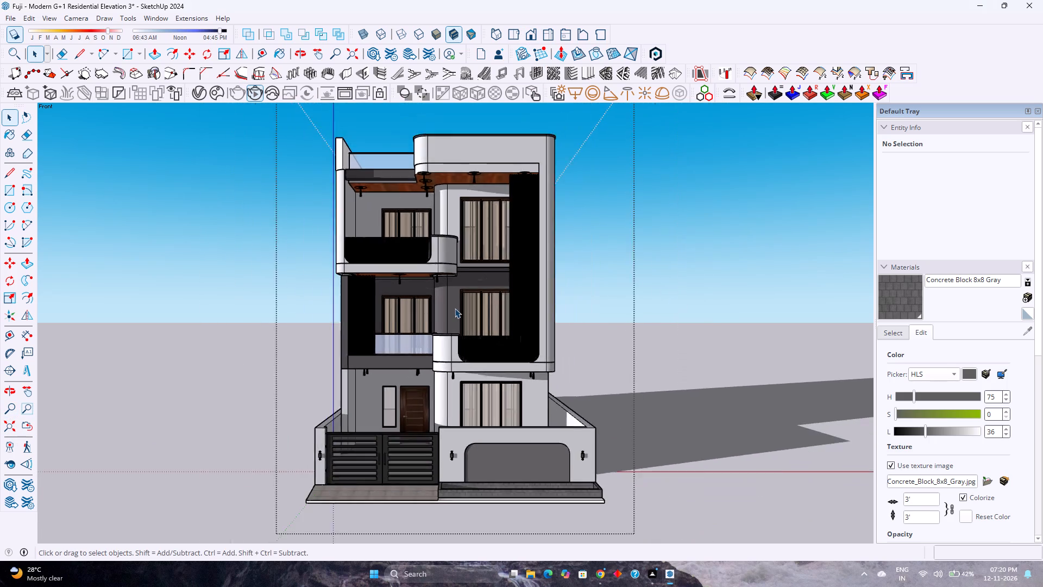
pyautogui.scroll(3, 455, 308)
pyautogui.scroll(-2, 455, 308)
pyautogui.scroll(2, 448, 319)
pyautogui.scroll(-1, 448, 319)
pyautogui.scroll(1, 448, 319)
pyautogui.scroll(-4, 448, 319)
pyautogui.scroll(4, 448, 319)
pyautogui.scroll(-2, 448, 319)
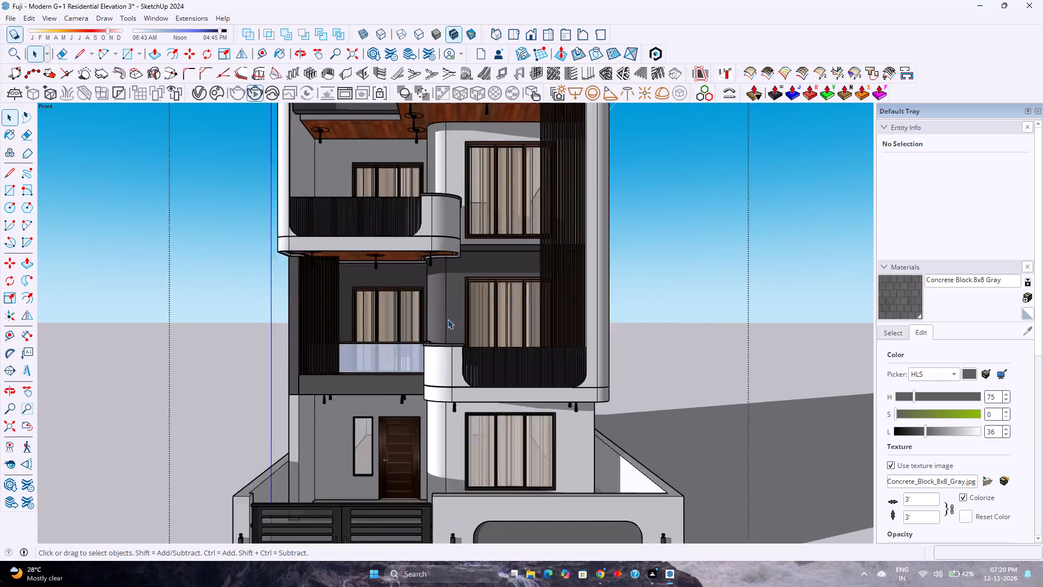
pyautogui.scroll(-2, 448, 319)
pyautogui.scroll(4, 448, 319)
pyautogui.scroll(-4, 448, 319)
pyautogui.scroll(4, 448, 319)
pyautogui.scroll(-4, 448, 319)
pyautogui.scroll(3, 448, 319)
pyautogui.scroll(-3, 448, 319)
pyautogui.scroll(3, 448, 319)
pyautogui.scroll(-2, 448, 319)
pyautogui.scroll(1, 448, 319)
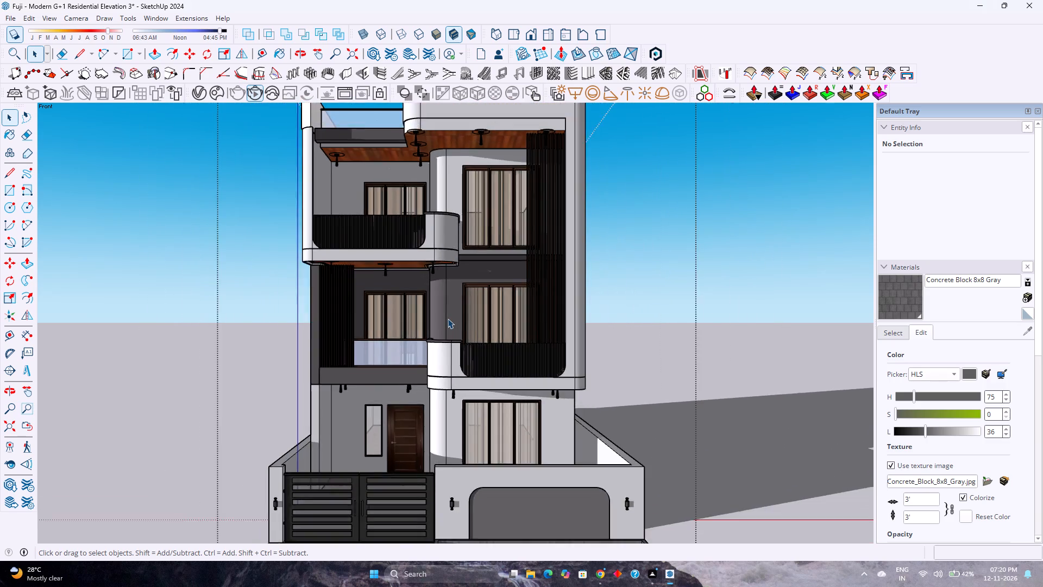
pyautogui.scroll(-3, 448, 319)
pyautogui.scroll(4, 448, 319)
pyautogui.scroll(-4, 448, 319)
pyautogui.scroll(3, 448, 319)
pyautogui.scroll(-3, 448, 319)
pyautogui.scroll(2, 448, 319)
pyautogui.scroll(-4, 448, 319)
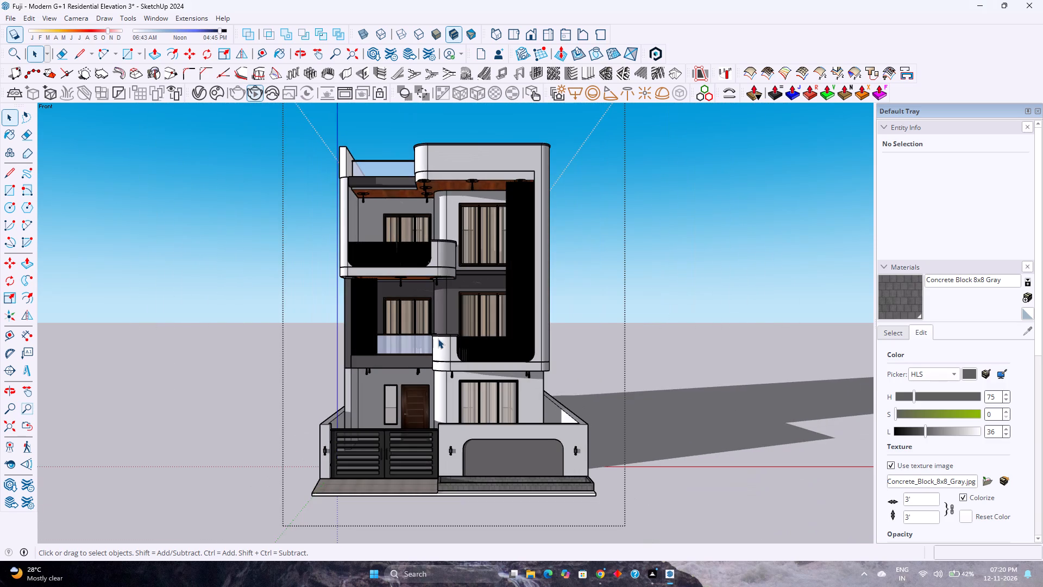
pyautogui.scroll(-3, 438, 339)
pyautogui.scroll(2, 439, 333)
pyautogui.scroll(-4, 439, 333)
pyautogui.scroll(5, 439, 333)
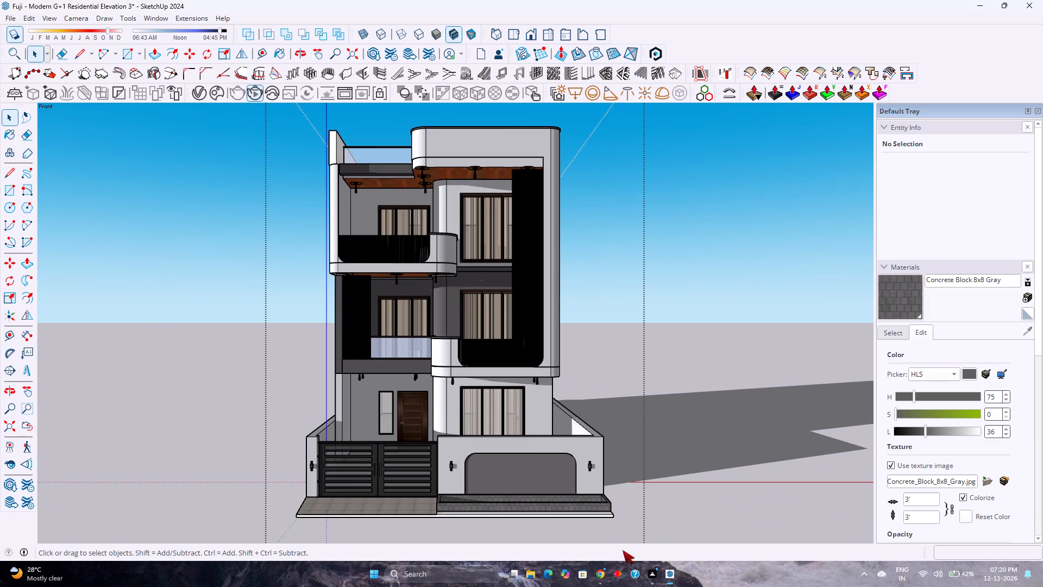
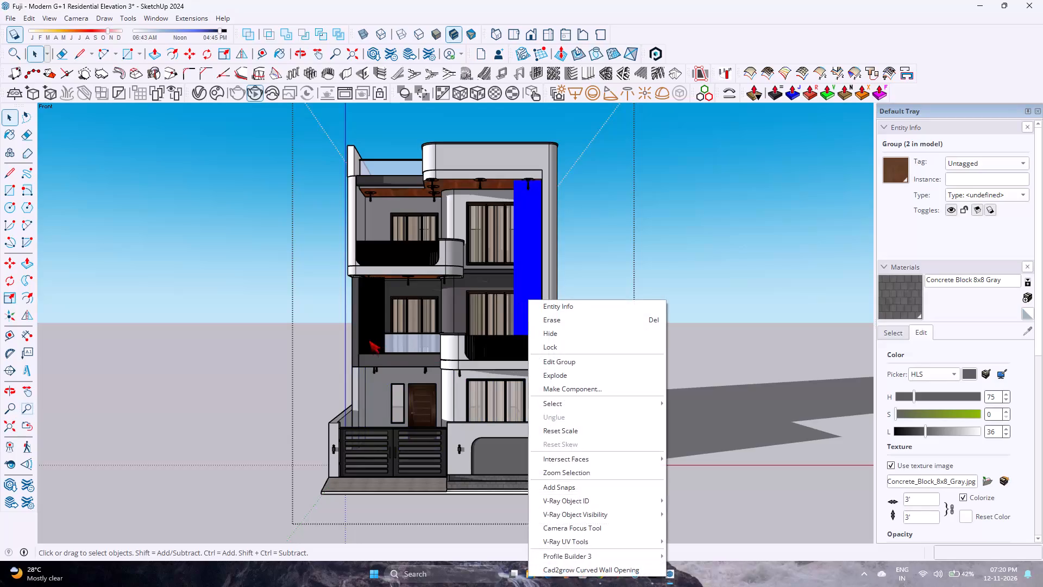
# Examine where the lower curved balcony's dark coping meets the slatted railing and open that balcony group for editing.
pyautogui.click(369, 340)
pyautogui.scroll(3, 434, 310)
pyautogui.scroll(-4, 435, 307)
pyautogui.scroll(3, 435, 307)
pyautogui.scroll(-3, 435, 307)
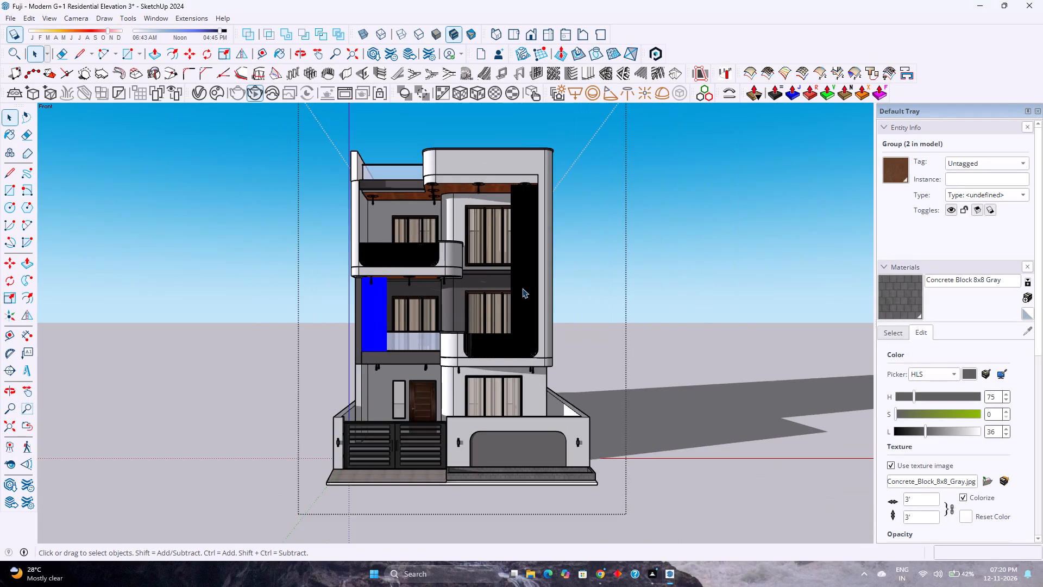
pyautogui.scroll(6, 522, 288)
pyautogui.scroll(2, 407, 295)
pyautogui.scroll(-3, 407, 295)
pyautogui.scroll(3, 407, 295)
pyautogui.scroll(-4, 407, 297)
pyautogui.scroll(4, 407, 297)
pyautogui.scroll(-3, 407, 297)
pyautogui.scroll(4, 407, 297)
pyautogui.scroll(-4, 407, 297)
pyautogui.scroll(4, 407, 298)
pyautogui.scroll(-4, 407, 298)
pyautogui.scroll(2, 407, 298)
pyautogui.scroll(19, 418, 417)
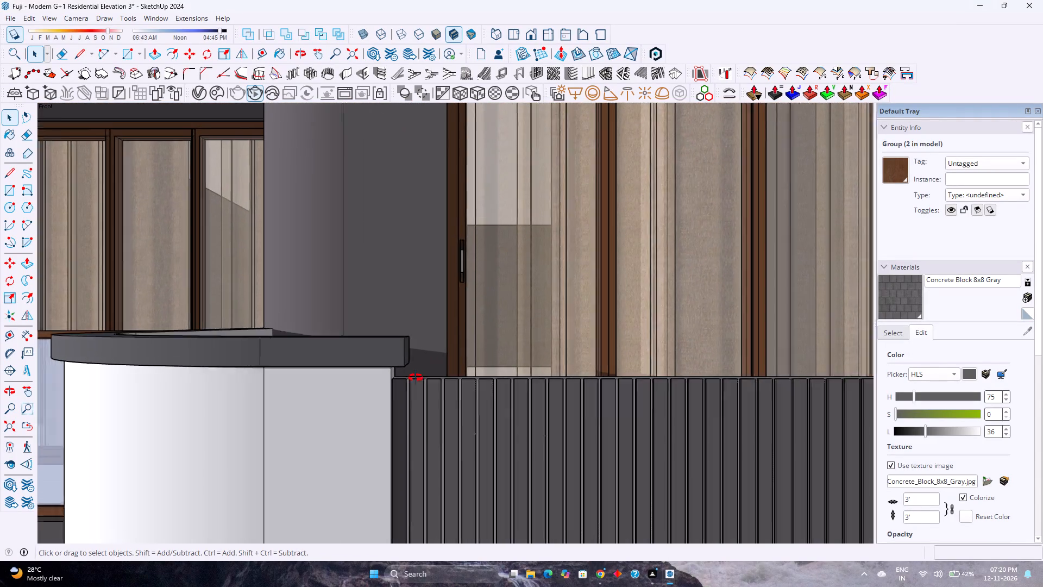
pyautogui.moveTo(416, 378); pyautogui.dragTo(322, 437, button='middle')
pyautogui.scroll(1, 416, 378)
pyautogui.doubleClick(398, 357)
pyautogui.scroll(4, 398, 357)
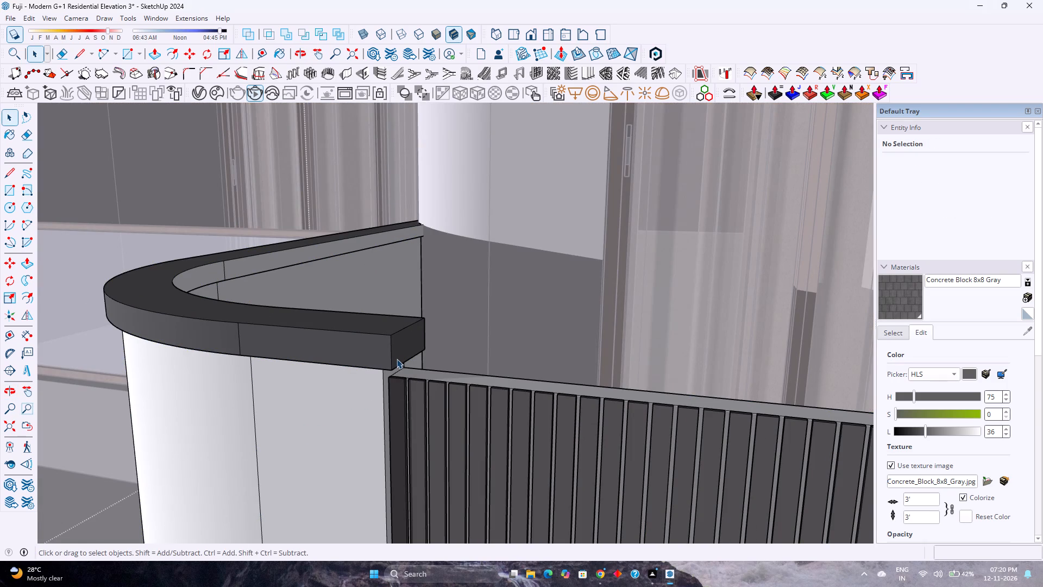
# Leave the balcony group, restore the standard front view and fit the whole house.
pyautogui.scroll(-18, 397, 359)
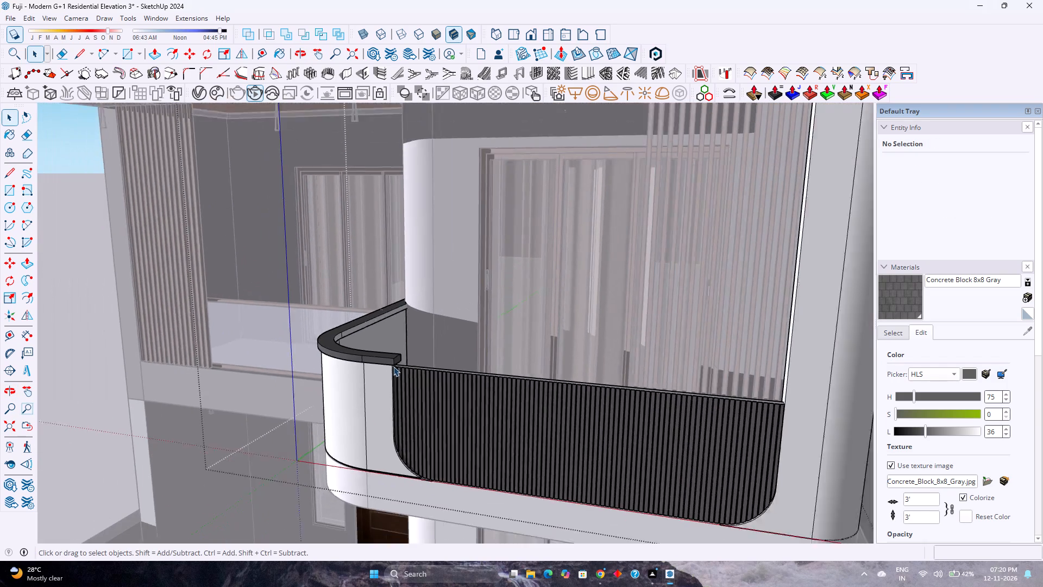
pyautogui.scroll(-13, 393, 366)
pyautogui.click(645, 371)
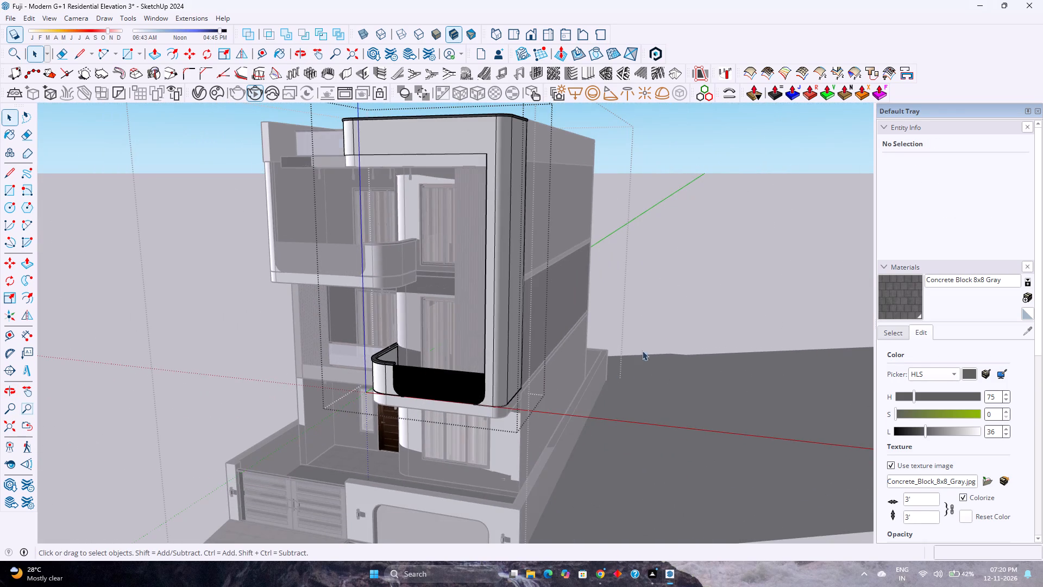
pyautogui.click(534, 32)
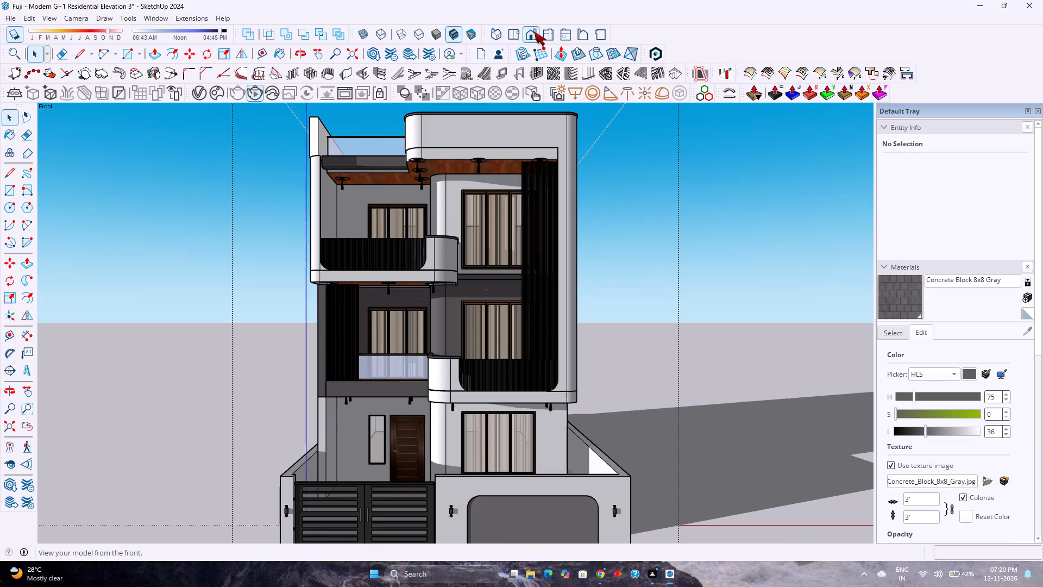
pyautogui.click(15, 423)
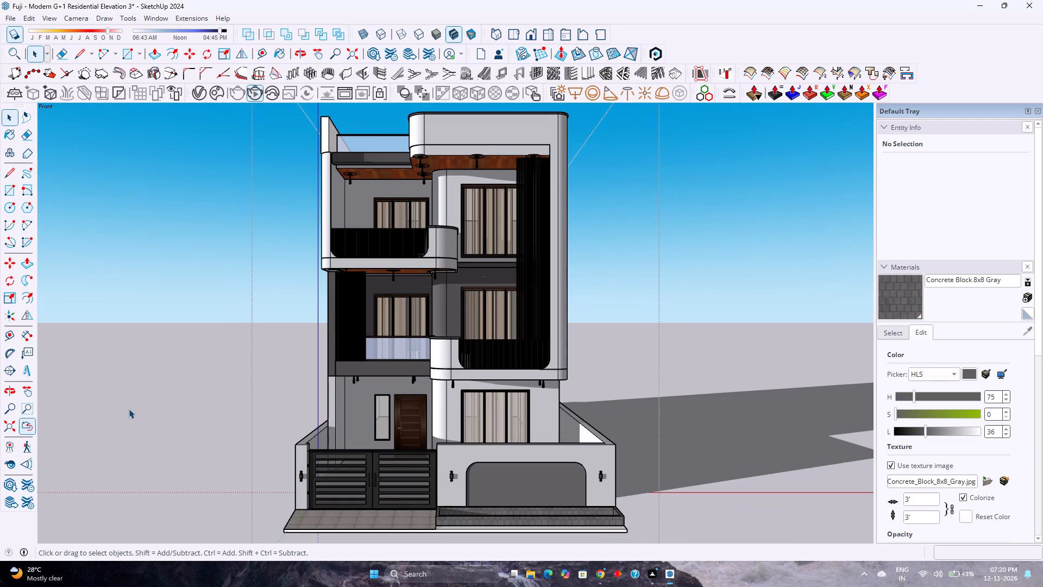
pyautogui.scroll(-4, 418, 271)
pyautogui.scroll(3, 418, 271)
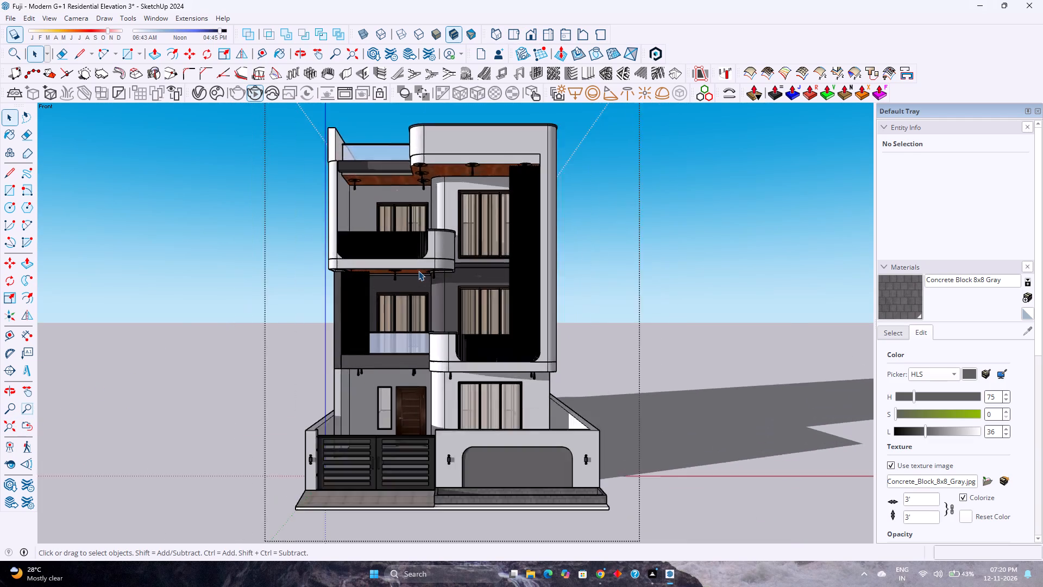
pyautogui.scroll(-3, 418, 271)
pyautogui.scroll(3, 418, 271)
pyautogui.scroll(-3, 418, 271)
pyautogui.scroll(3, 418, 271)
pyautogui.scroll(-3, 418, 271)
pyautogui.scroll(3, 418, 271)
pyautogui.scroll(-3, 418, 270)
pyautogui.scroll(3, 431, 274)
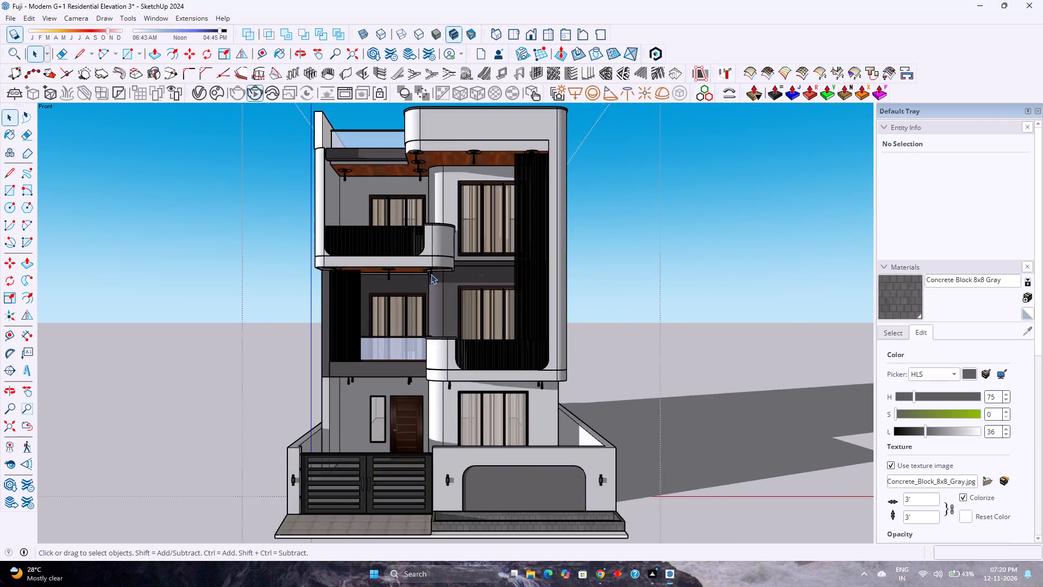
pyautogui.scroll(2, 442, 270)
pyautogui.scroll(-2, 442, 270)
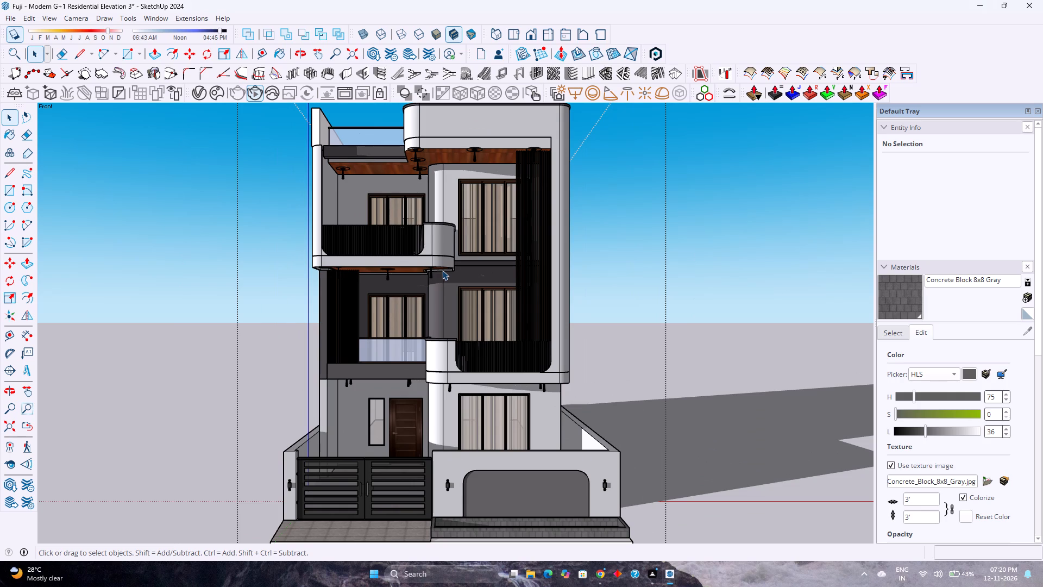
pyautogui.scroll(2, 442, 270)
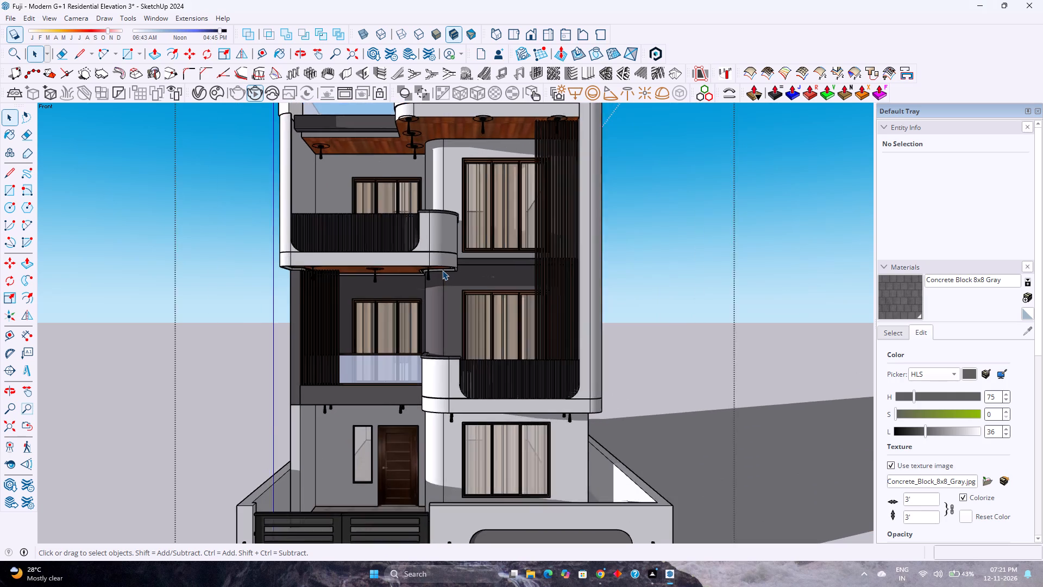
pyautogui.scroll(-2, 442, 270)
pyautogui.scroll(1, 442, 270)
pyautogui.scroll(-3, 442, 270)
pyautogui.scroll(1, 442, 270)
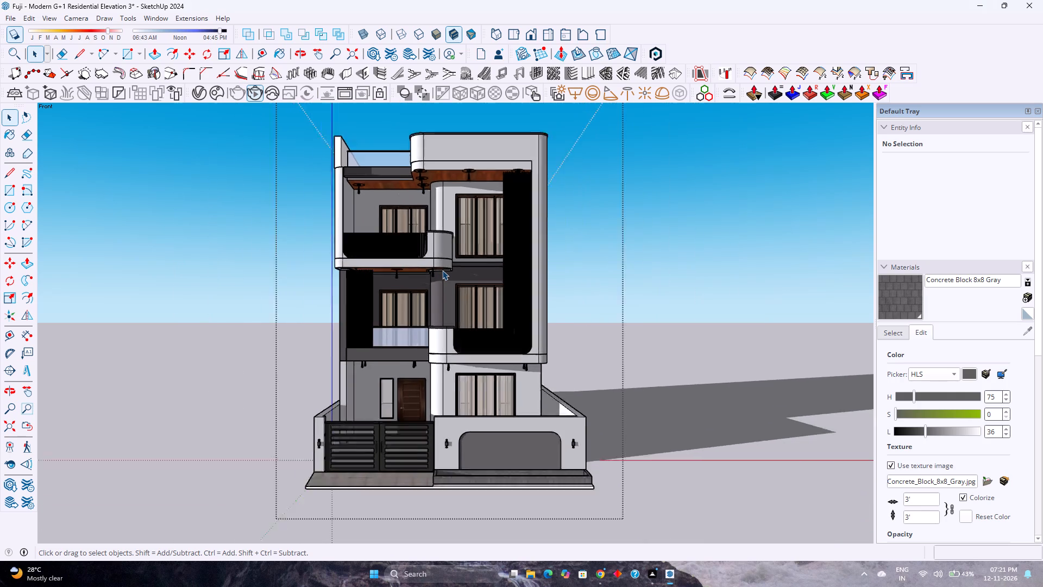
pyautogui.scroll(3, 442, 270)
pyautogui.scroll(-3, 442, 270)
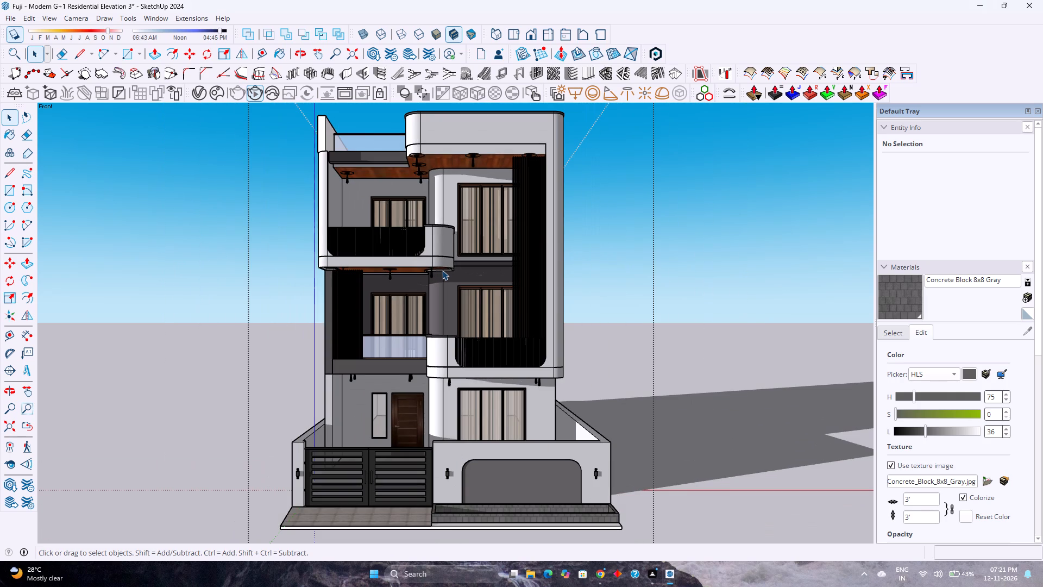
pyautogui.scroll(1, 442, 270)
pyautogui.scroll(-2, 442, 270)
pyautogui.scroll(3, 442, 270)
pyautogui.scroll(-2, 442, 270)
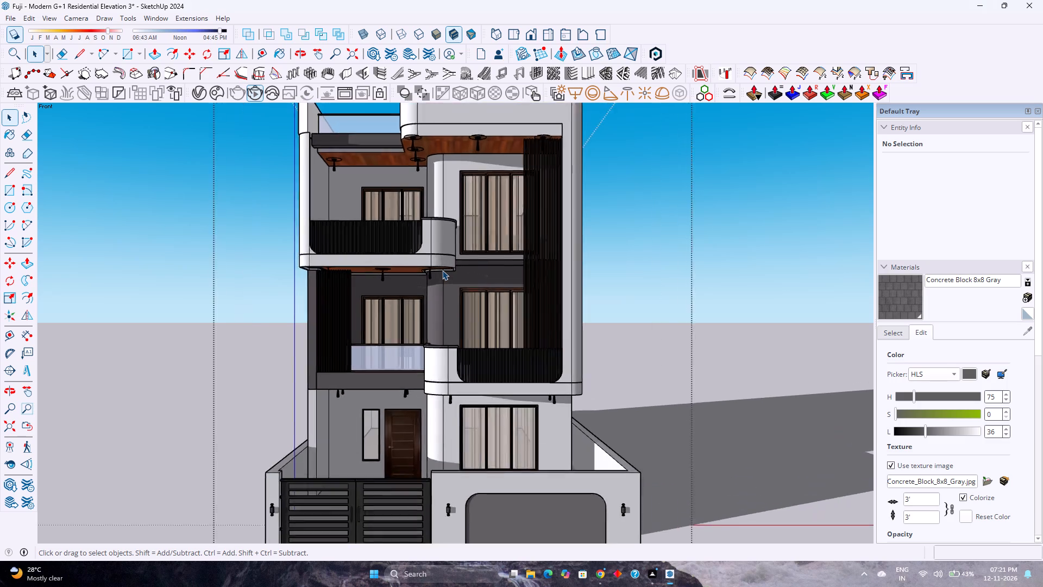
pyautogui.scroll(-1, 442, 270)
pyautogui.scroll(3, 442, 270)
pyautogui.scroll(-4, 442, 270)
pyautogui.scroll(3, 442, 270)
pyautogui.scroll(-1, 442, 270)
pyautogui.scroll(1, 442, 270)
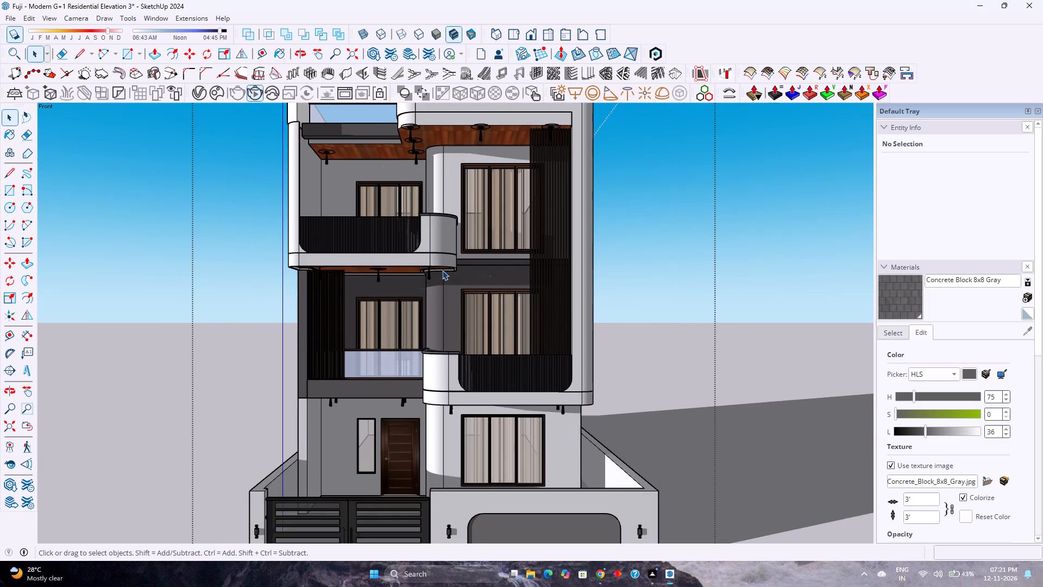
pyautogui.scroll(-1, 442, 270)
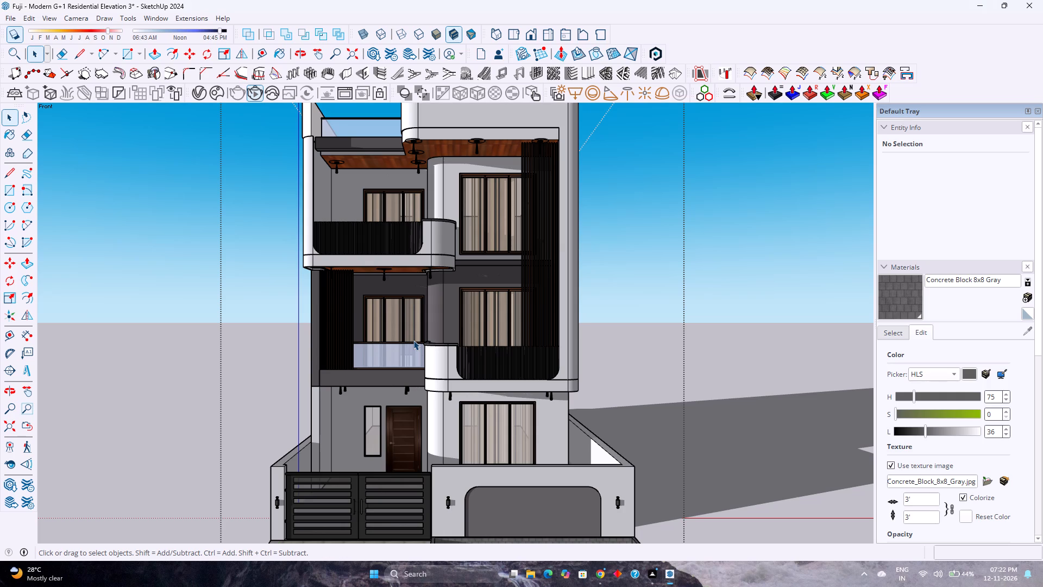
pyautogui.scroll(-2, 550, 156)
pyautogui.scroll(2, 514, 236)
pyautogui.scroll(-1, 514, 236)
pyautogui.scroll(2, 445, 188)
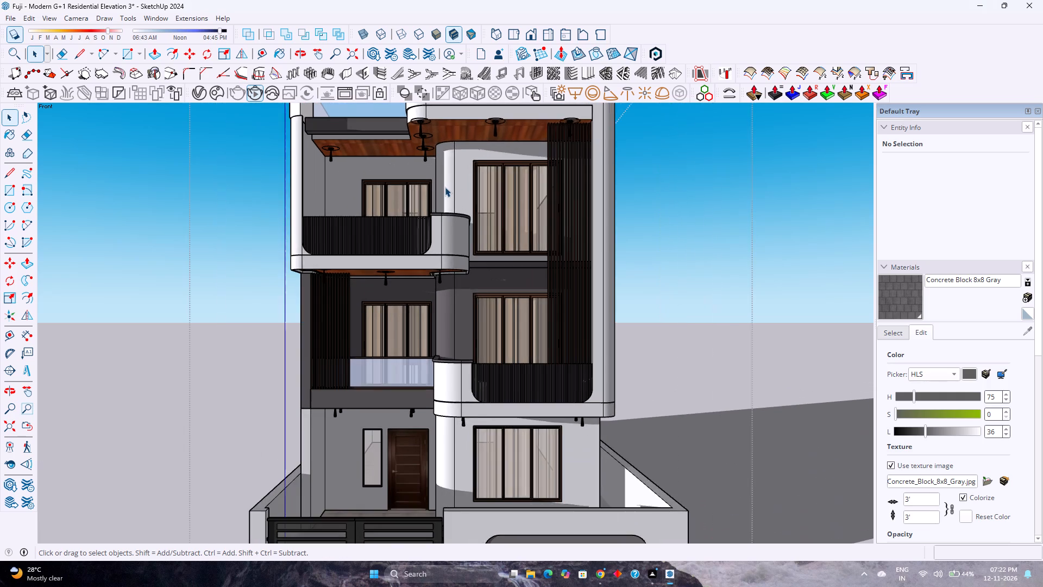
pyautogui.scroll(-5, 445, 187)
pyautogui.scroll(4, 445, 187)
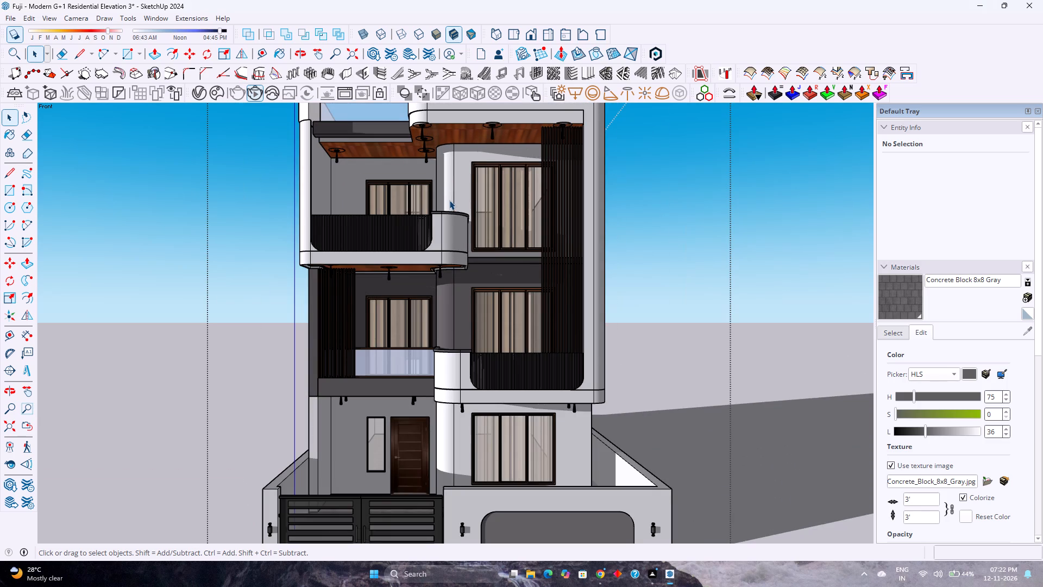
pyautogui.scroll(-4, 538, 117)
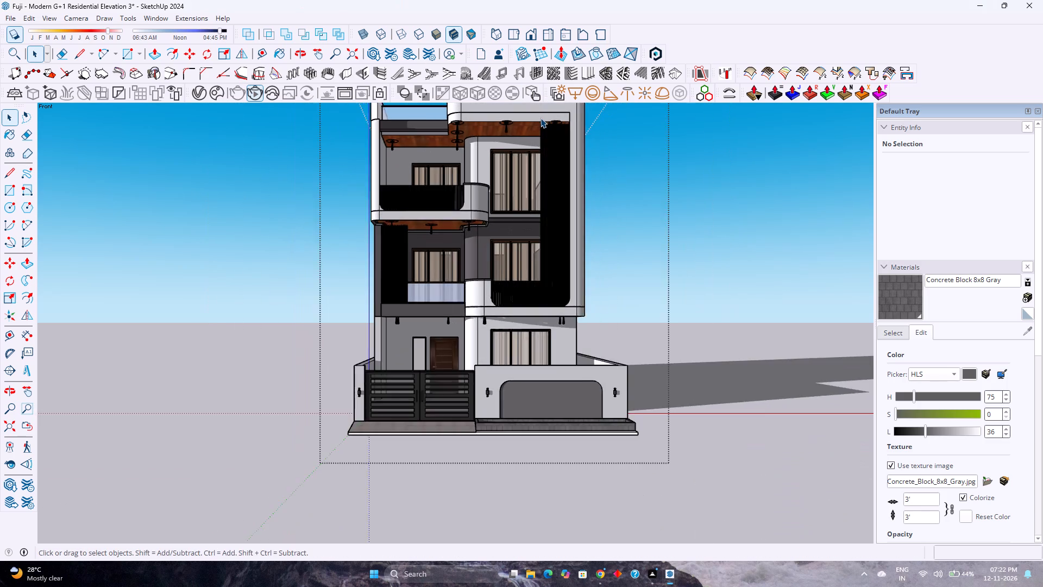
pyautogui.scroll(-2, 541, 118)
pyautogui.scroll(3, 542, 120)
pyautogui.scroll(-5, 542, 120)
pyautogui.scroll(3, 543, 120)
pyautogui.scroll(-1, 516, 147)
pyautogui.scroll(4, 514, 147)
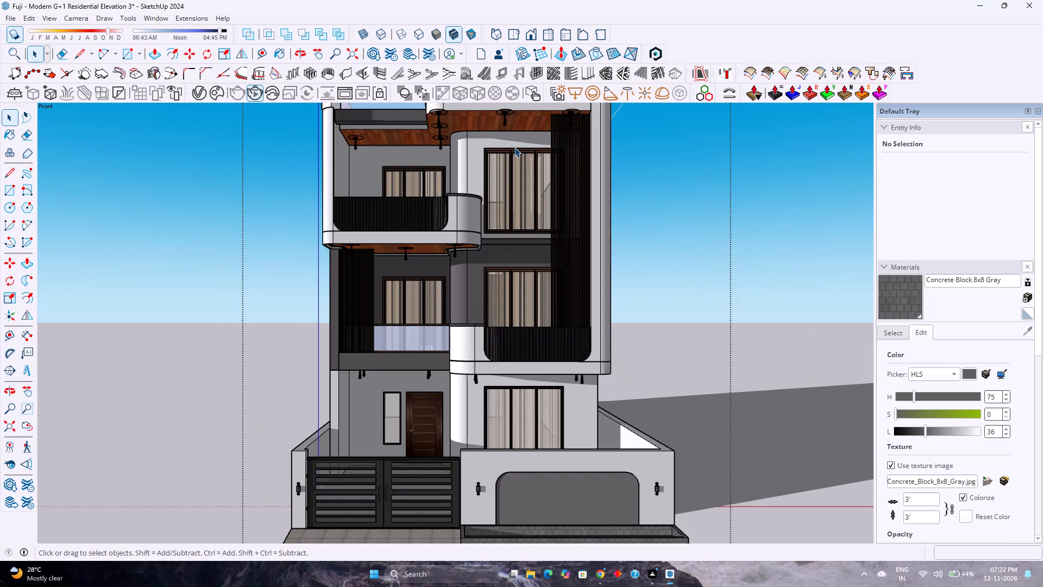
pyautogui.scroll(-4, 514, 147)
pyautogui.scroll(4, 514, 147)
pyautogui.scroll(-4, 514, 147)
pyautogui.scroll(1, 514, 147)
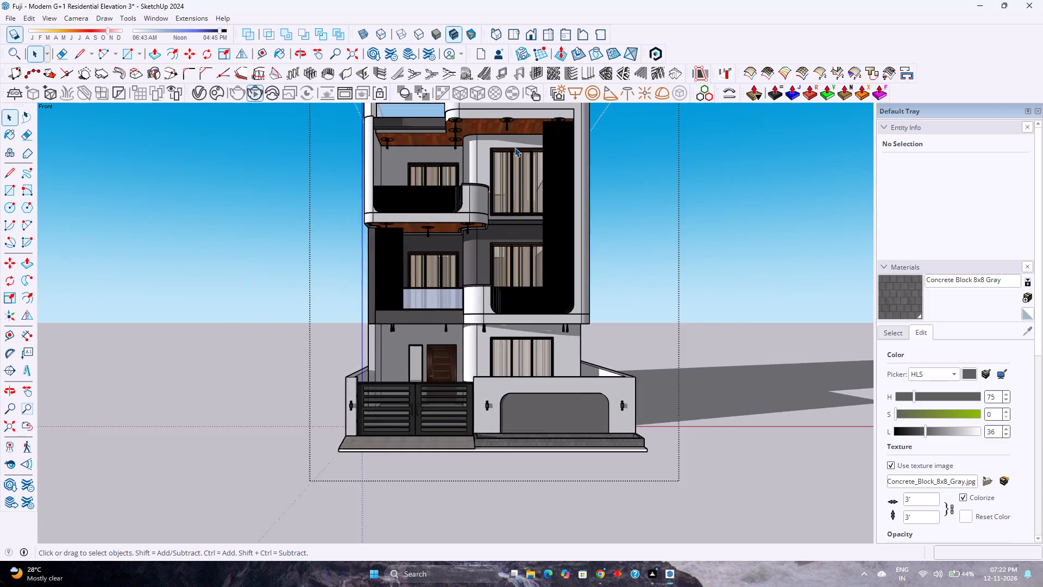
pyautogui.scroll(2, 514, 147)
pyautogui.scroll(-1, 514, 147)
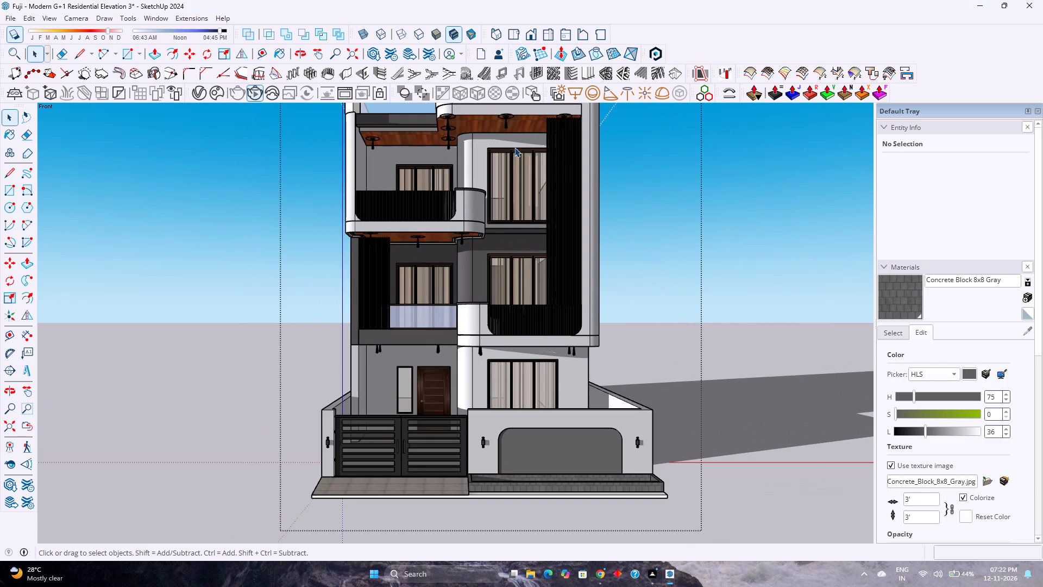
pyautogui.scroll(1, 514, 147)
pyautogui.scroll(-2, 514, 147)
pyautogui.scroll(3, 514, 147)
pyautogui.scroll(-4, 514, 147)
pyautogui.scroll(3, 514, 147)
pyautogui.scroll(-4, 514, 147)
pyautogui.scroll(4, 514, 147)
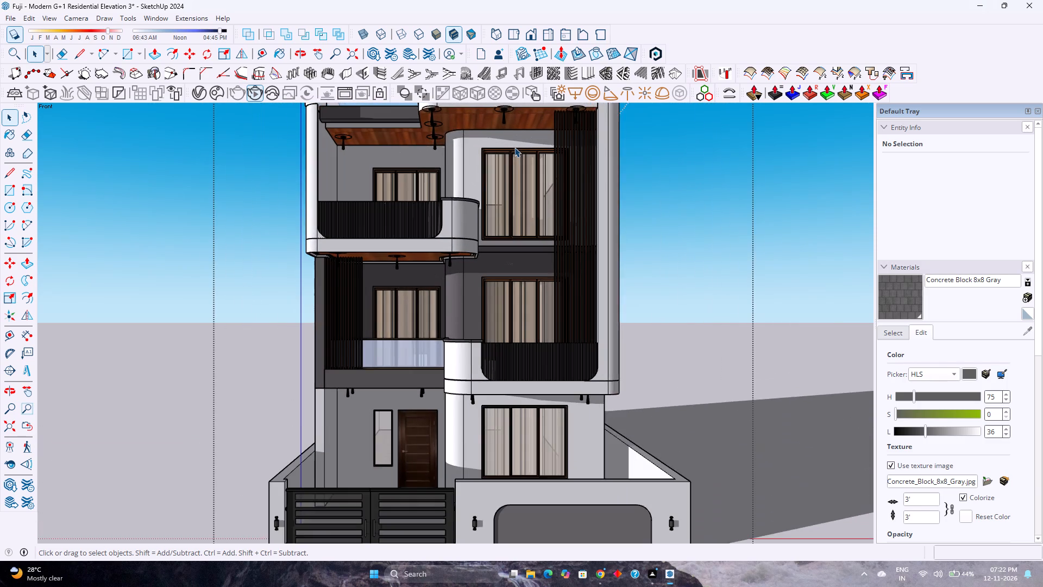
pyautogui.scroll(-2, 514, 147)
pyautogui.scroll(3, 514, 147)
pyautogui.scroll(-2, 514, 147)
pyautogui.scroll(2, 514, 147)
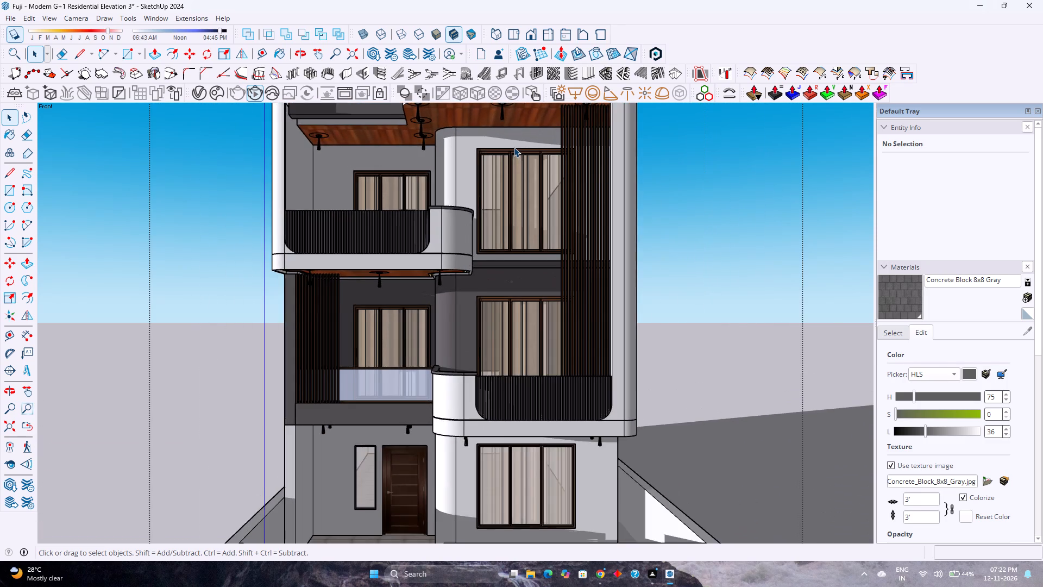
# Examine the top floor's large curtained window and the head of its brown frame at close range.
pyautogui.scroll(-2, 514, 147)
pyautogui.scroll(2, 513, 147)
pyautogui.scroll(-4, 513, 147)
pyautogui.scroll(3, 513, 147)
pyautogui.scroll(-3, 513, 147)
pyautogui.scroll(3, 513, 147)
pyautogui.scroll(-4, 513, 147)
pyautogui.scroll(7, 513, 147)
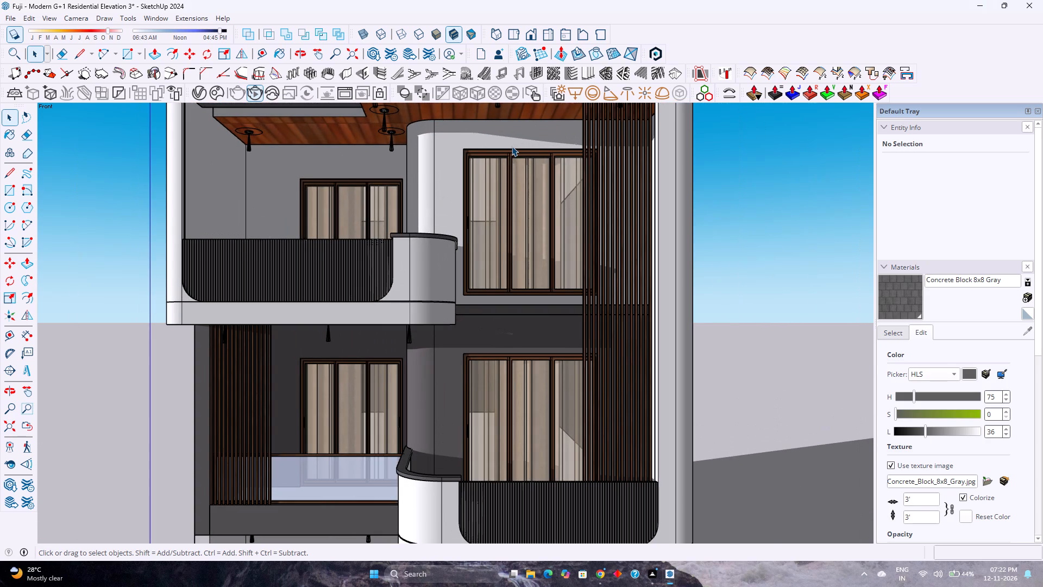
pyautogui.scroll(7, 512, 146)
pyautogui.scroll(-4, 512, 145)
pyautogui.scroll(4, 512, 145)
pyautogui.scroll(-1, 512, 145)
pyautogui.scroll(12, 512, 145)
pyautogui.scroll(-2, 512, 142)
pyautogui.scroll(4, 512, 142)
pyautogui.scroll(-4, 512, 142)
pyautogui.scroll(3, 512, 142)
pyautogui.scroll(-4, 512, 142)
pyautogui.scroll(2, 512, 142)
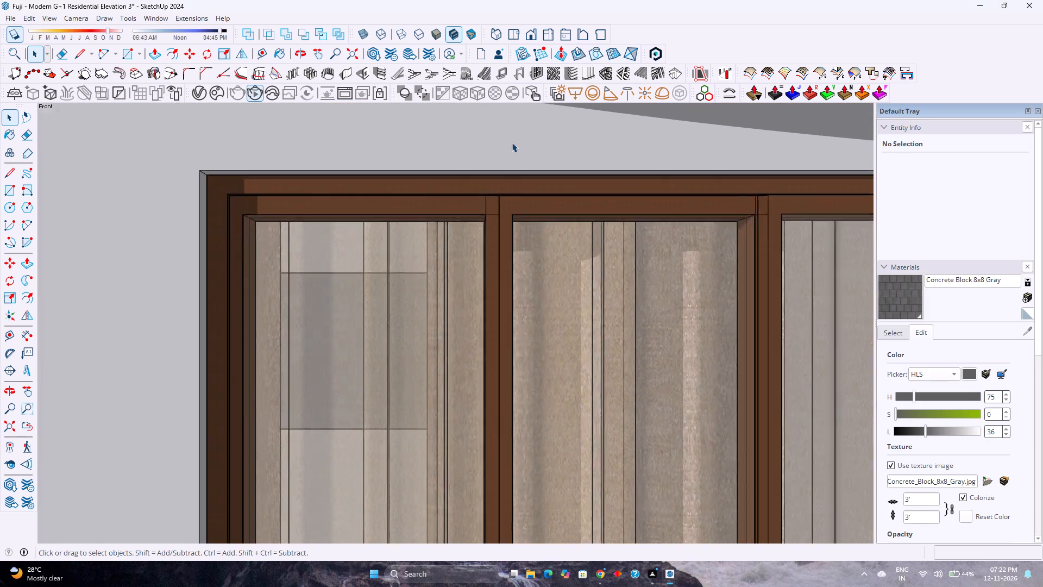
pyautogui.scroll(10, 512, 142)
pyautogui.scroll(-4, 512, 142)
pyautogui.scroll(4, 512, 142)
pyautogui.scroll(-4, 512, 142)
pyautogui.scroll(3, 512, 142)
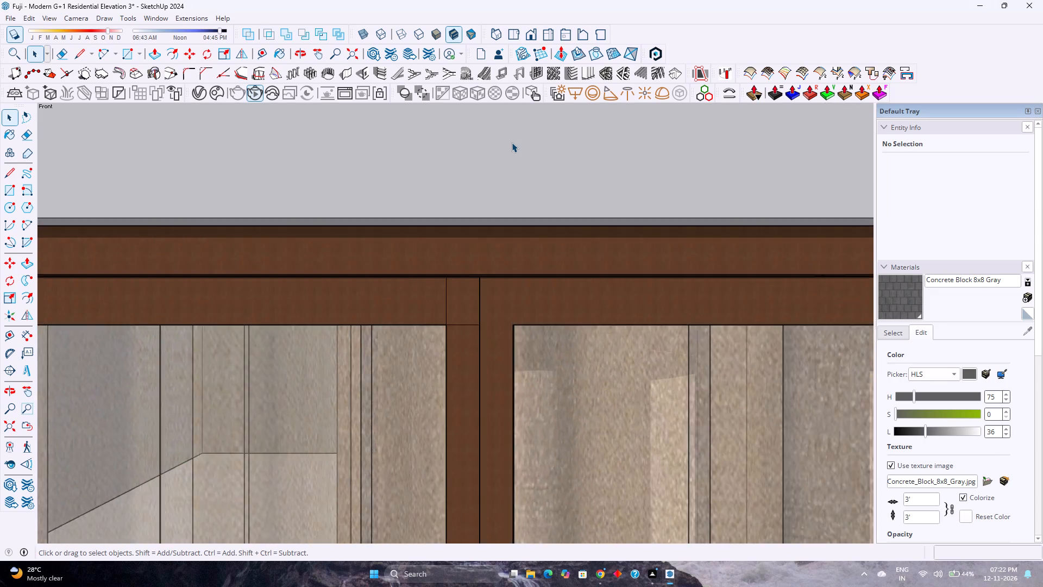
pyautogui.scroll(1, 512, 142)
pyautogui.scroll(-5, 512, 142)
pyautogui.scroll(4, 512, 142)
pyautogui.scroll(-3, 512, 142)
pyautogui.scroll(4, 512, 142)
pyautogui.scroll(-3, 512, 142)
pyautogui.scroll(2, 512, 142)
pyautogui.scroll(-1, 512, 142)
pyautogui.scroll(2, 512, 142)
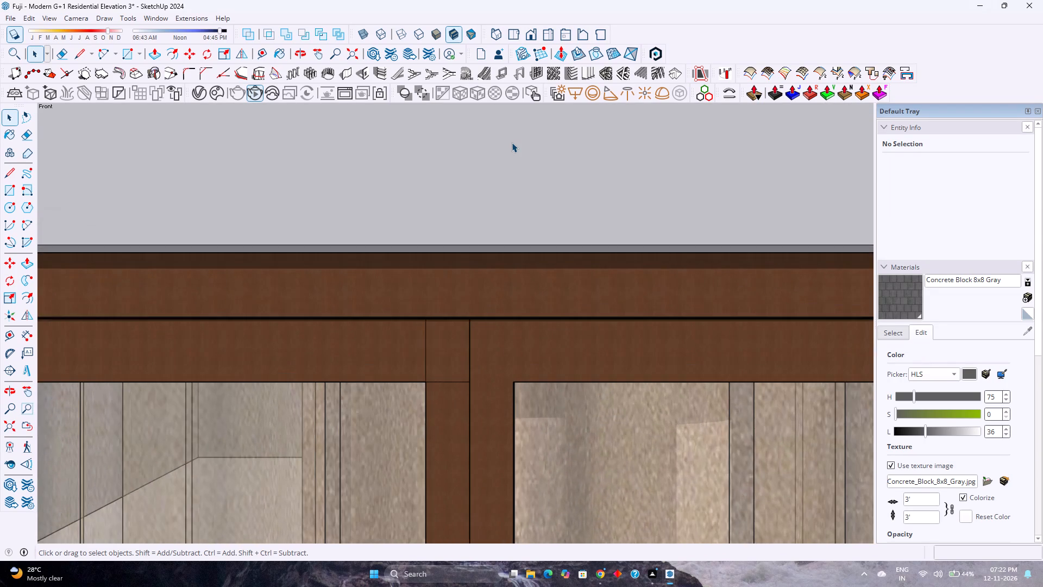
pyautogui.scroll(-5, 512, 142)
pyautogui.scroll(4, 512, 142)
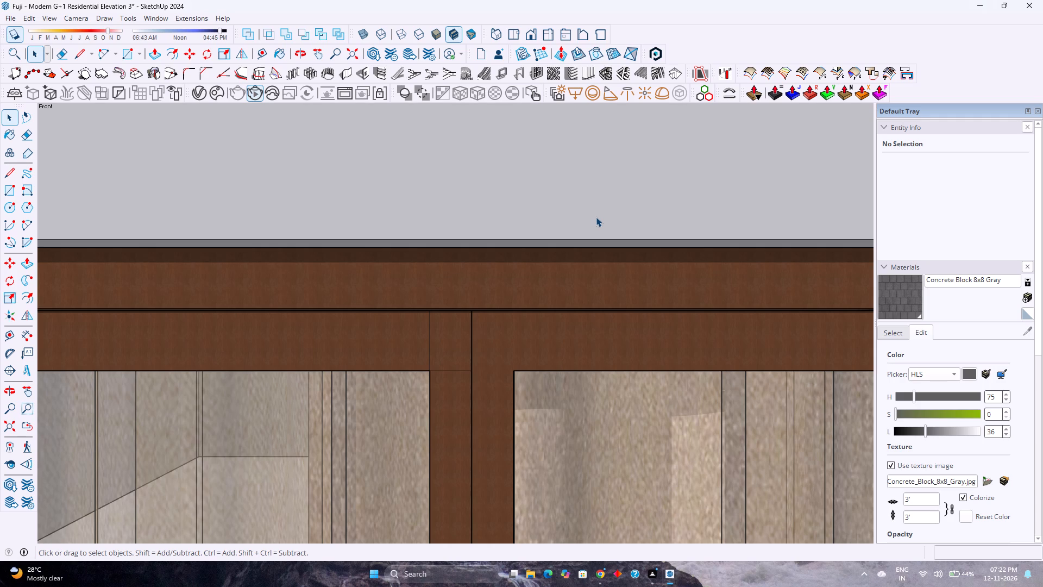
# Return from the window close-up to the standard front view of the house.
pyautogui.scroll(-3, 681, 227)
pyautogui.scroll(4, 680, 235)
pyautogui.scroll(-20, 669, 246)
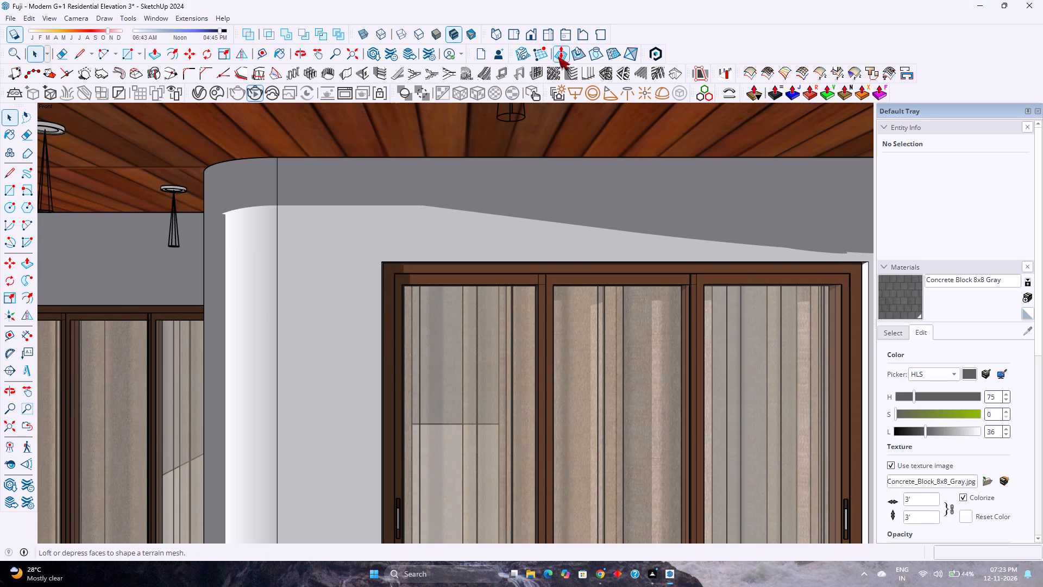
pyautogui.click(533, 35)
pyautogui.scroll(-4, 518, 246)
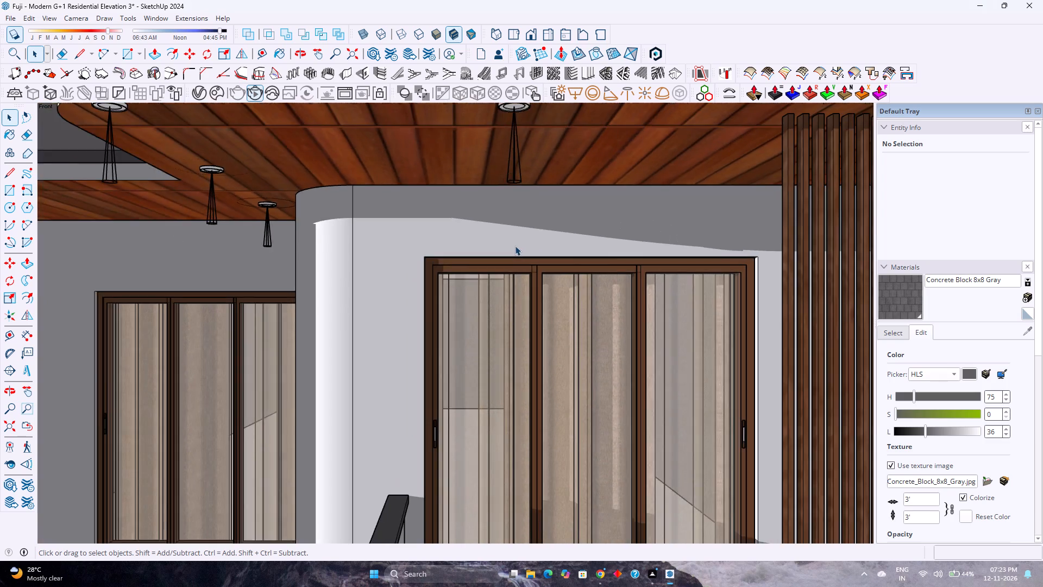
pyautogui.scroll(-18, 514, 246)
pyautogui.scroll(3, 514, 244)
pyautogui.scroll(-3, 514, 244)
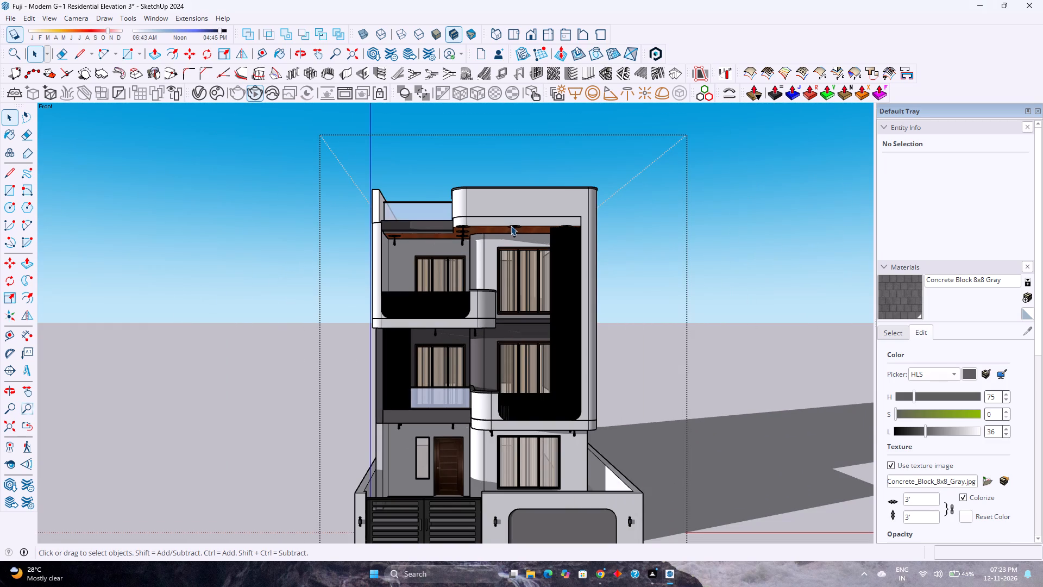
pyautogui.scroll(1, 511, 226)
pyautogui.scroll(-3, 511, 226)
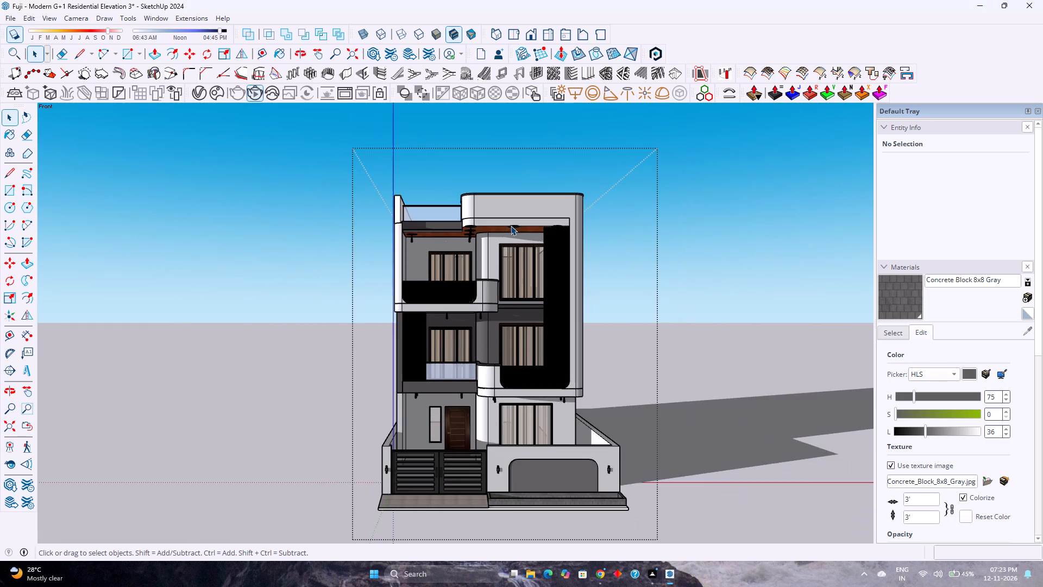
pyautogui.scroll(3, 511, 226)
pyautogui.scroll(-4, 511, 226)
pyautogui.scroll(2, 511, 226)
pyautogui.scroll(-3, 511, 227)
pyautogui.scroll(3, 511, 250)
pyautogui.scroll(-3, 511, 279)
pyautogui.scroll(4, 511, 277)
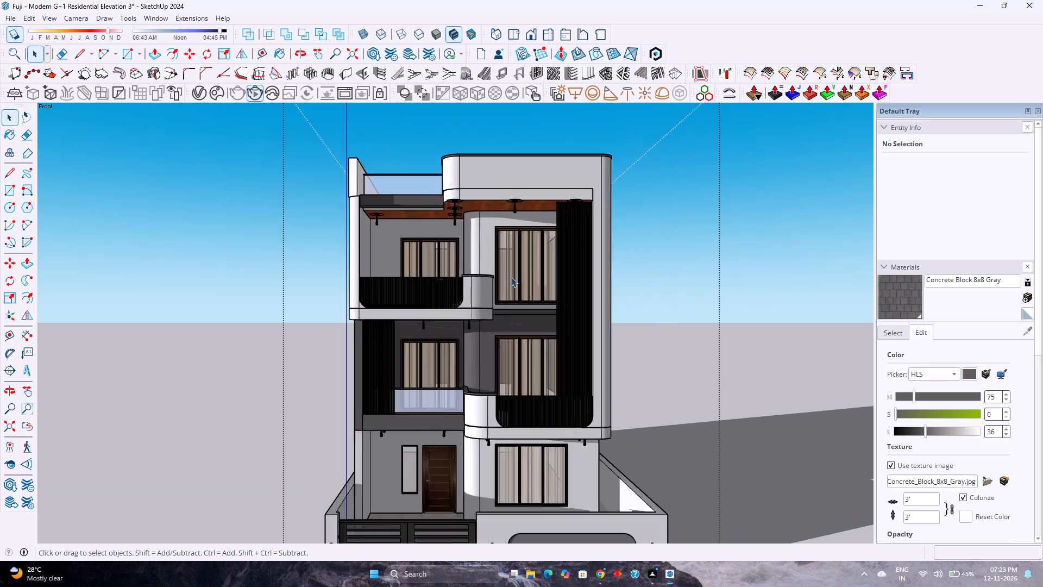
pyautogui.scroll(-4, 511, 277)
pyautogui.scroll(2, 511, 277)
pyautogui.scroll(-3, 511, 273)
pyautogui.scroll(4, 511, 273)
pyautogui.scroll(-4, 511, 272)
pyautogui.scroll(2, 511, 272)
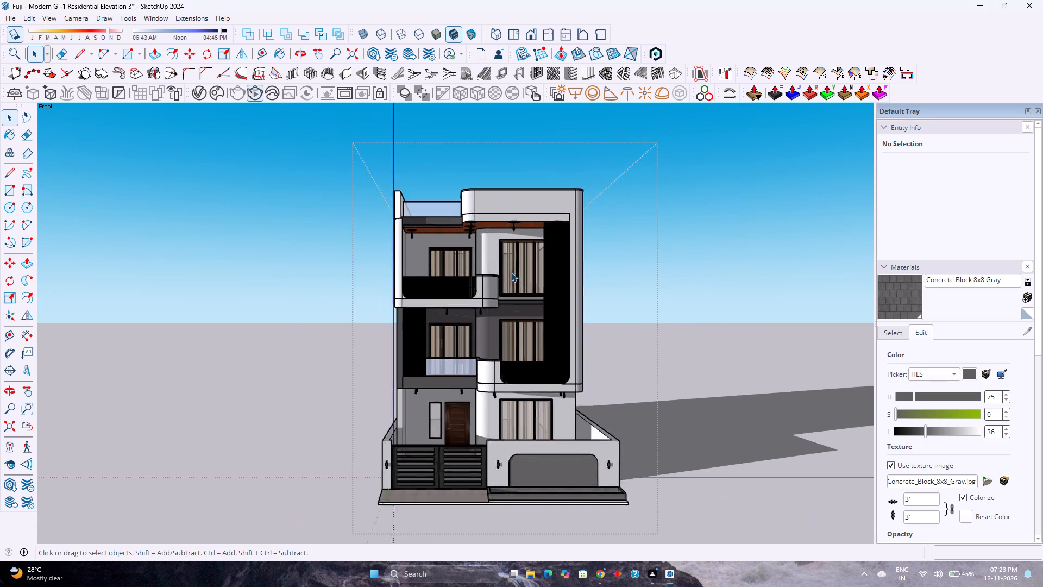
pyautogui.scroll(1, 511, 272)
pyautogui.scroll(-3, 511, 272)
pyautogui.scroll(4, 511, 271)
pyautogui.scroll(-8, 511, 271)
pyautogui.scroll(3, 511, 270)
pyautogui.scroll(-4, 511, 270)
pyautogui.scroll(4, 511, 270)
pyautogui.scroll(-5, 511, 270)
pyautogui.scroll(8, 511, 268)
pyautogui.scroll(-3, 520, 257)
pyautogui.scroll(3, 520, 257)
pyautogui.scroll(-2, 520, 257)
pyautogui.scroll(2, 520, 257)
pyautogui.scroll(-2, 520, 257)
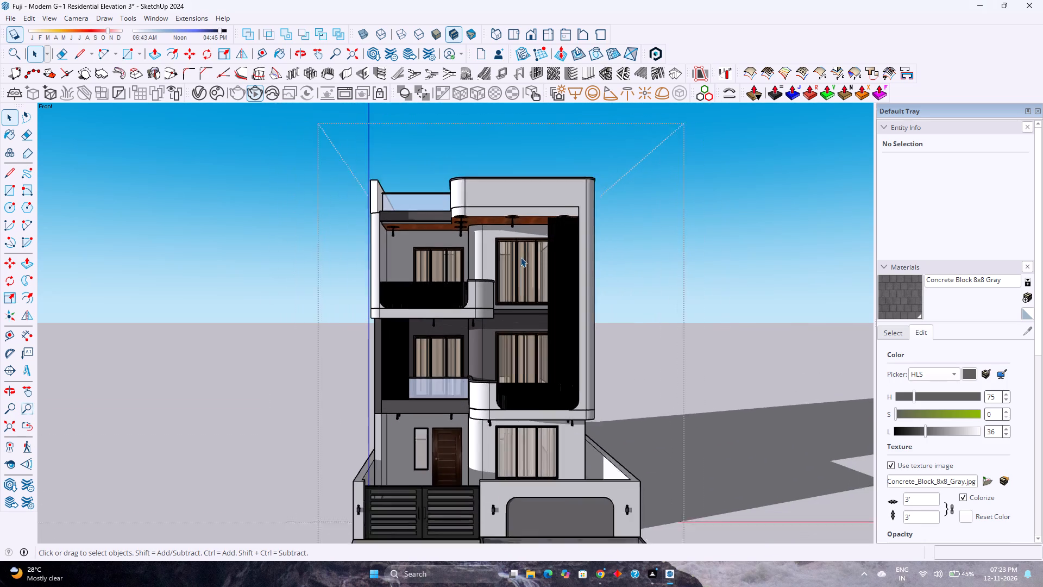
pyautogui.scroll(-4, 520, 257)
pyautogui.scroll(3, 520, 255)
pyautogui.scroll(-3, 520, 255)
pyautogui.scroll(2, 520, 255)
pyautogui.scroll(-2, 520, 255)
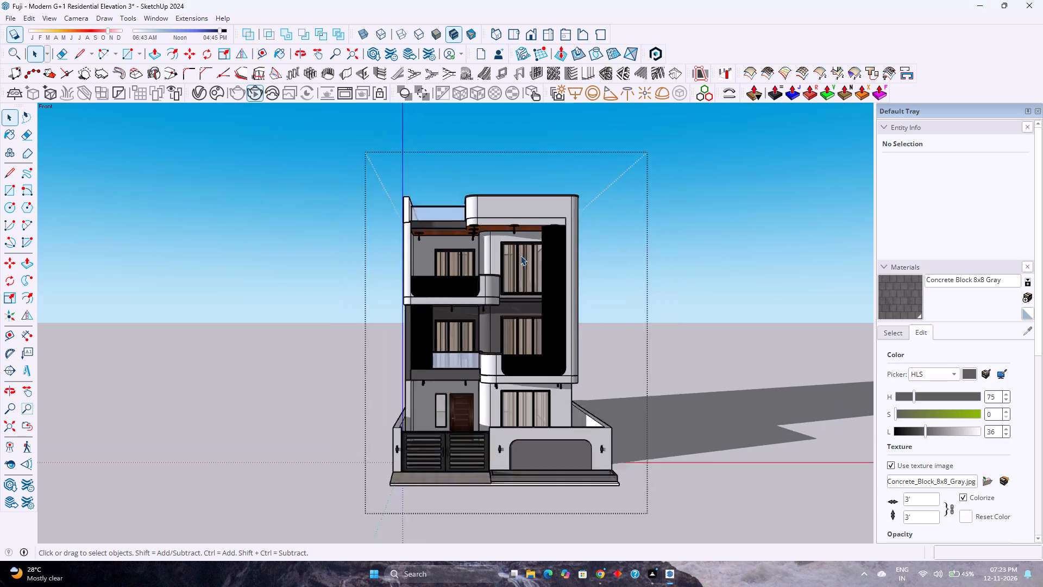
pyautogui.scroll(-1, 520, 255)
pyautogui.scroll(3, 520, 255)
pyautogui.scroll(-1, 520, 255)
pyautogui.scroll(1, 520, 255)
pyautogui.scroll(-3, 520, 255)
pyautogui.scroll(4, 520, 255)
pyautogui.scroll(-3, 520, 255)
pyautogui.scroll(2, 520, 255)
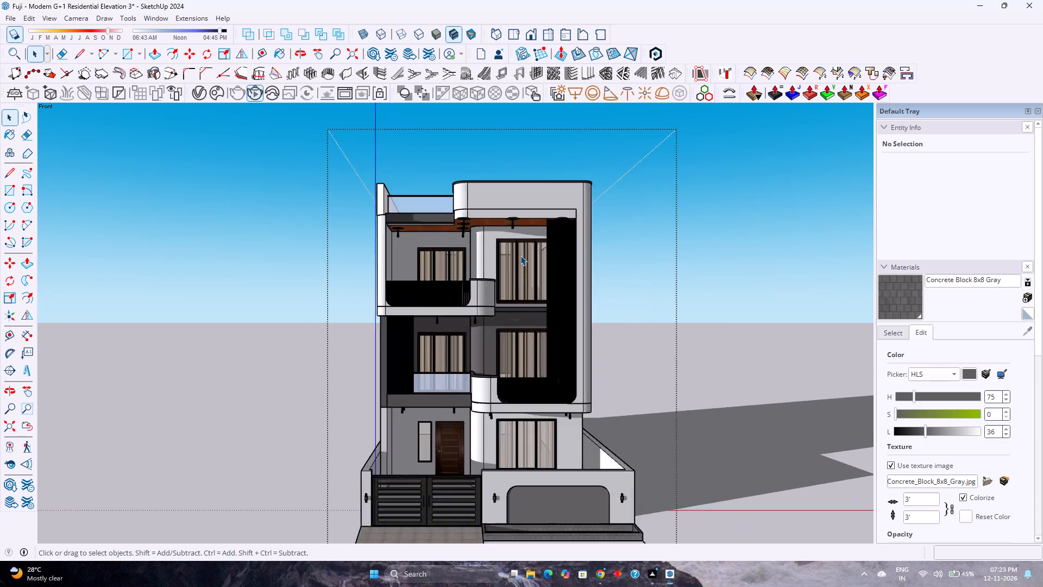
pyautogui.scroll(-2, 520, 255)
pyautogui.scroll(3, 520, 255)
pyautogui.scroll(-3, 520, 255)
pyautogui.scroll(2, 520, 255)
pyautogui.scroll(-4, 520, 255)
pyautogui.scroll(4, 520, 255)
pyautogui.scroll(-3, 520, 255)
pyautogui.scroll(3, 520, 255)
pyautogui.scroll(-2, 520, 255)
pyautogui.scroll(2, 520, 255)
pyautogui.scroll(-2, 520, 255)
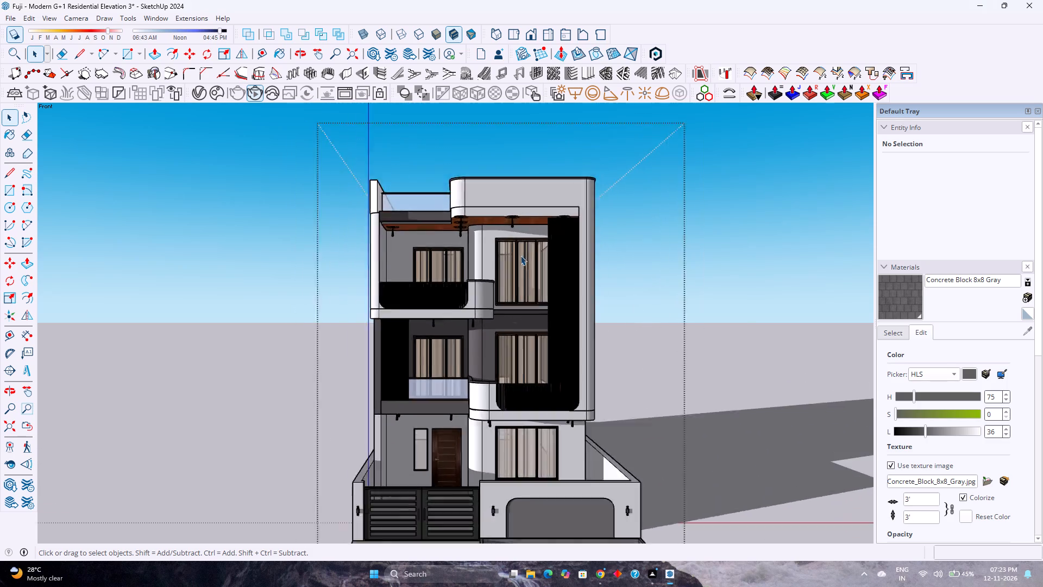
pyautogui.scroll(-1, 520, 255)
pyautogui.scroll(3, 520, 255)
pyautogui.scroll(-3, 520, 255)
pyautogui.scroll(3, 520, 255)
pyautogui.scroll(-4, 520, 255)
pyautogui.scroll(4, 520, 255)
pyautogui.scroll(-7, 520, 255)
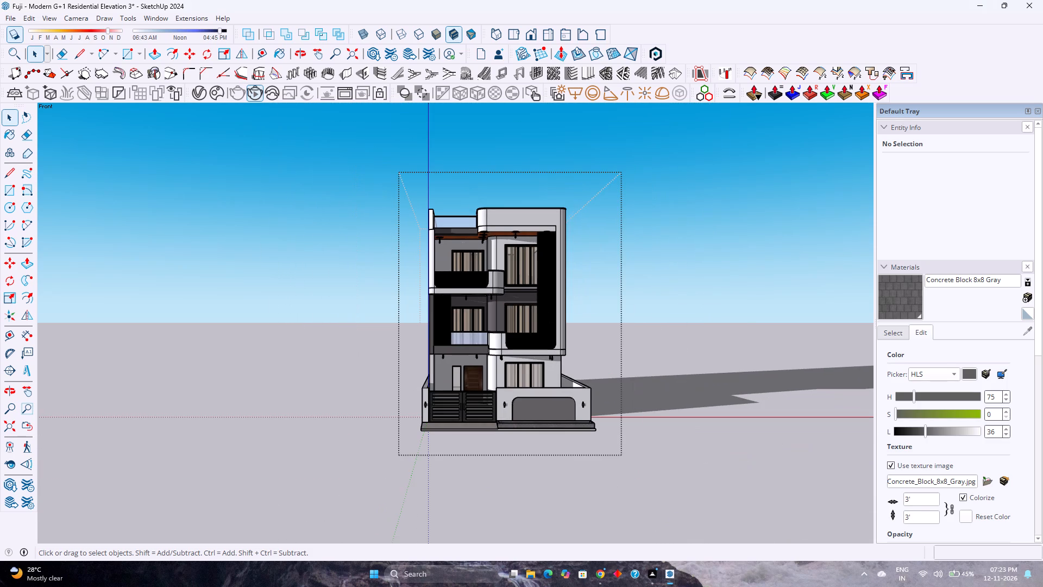
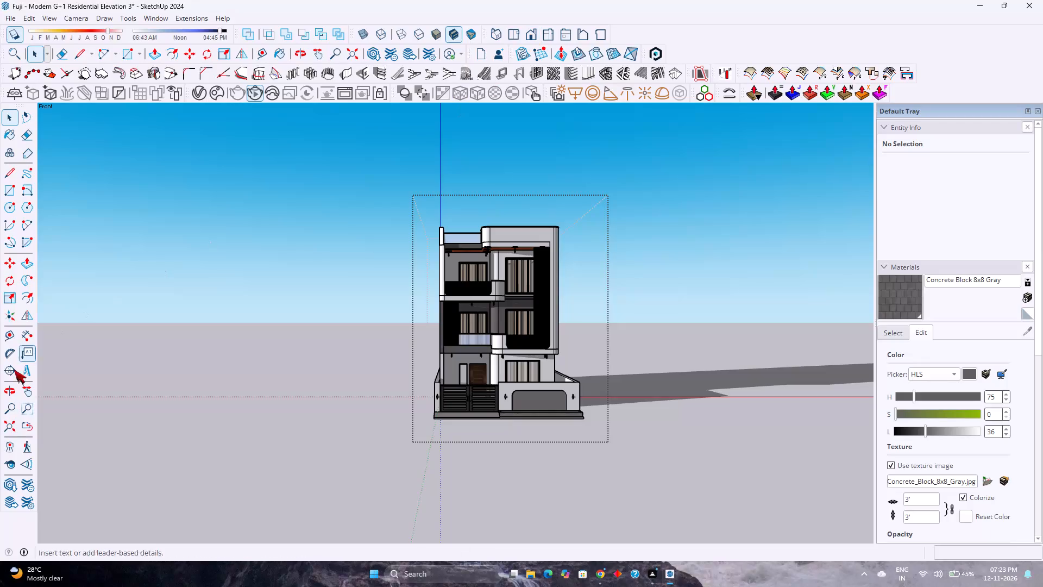
# Fit the whole house in the front view and look over the full elevation.
pyautogui.click(4, 419)
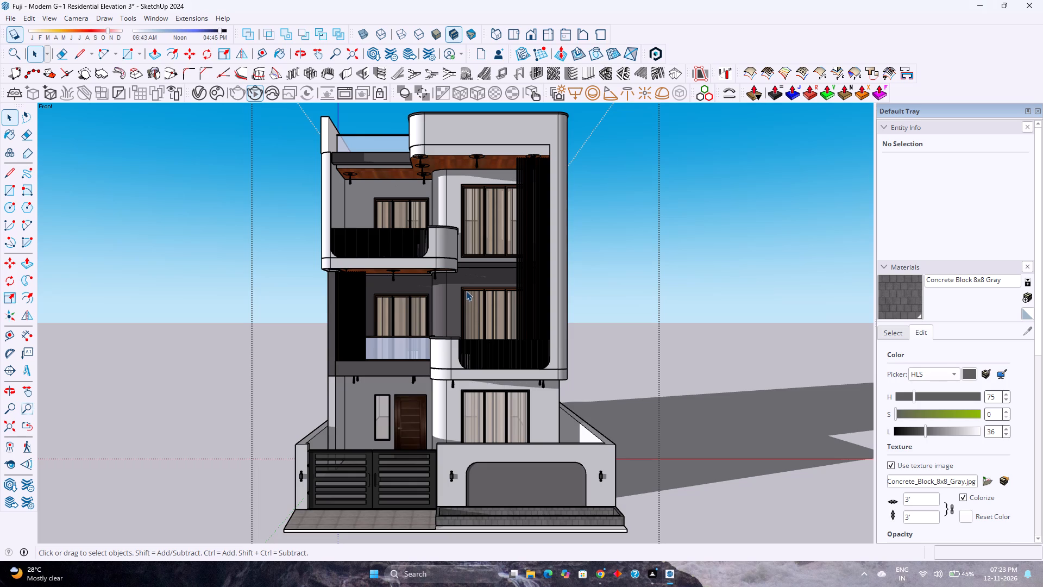
pyautogui.scroll(-3, 466, 288)
pyautogui.scroll(3, 466, 285)
pyautogui.scroll(-2, 466, 285)
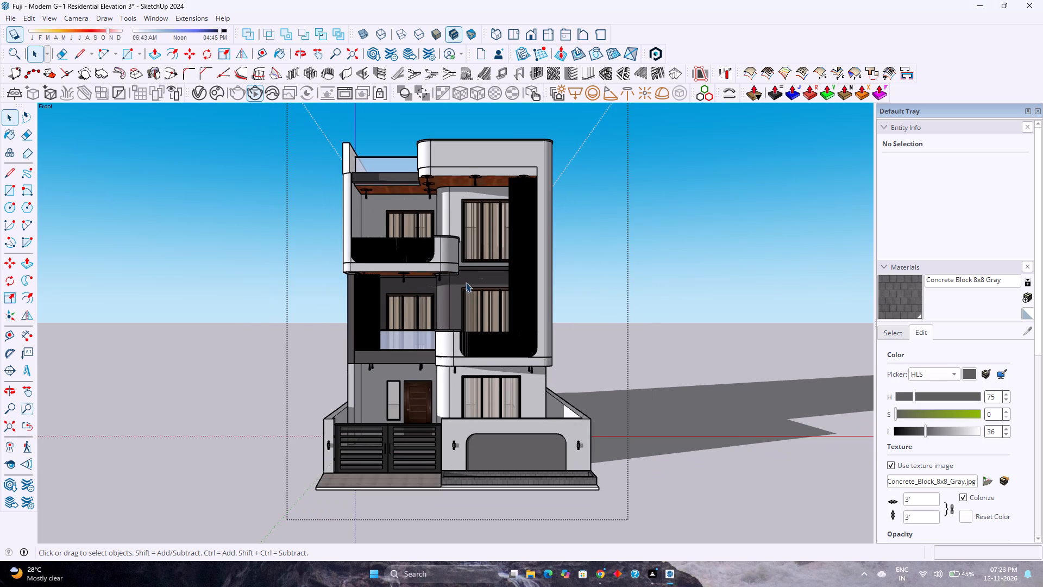
pyautogui.scroll(2, 457, 277)
pyautogui.scroll(-1, 457, 317)
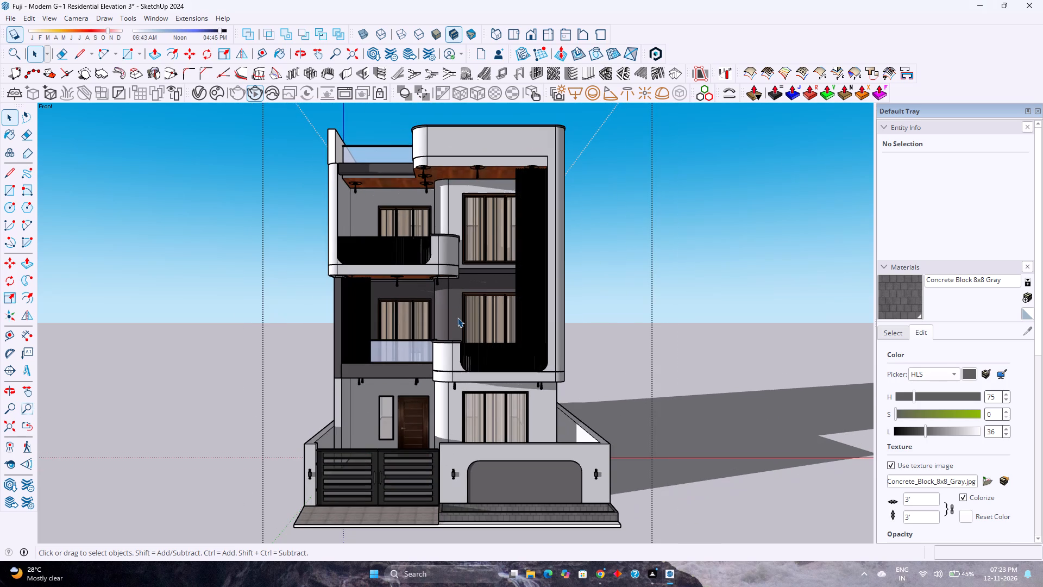
pyautogui.click(8, 432)
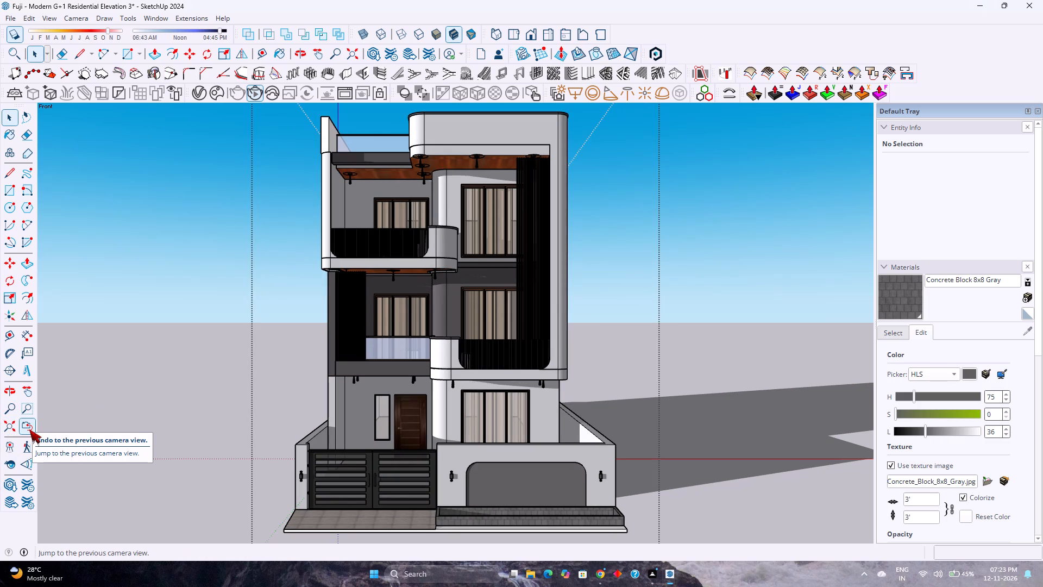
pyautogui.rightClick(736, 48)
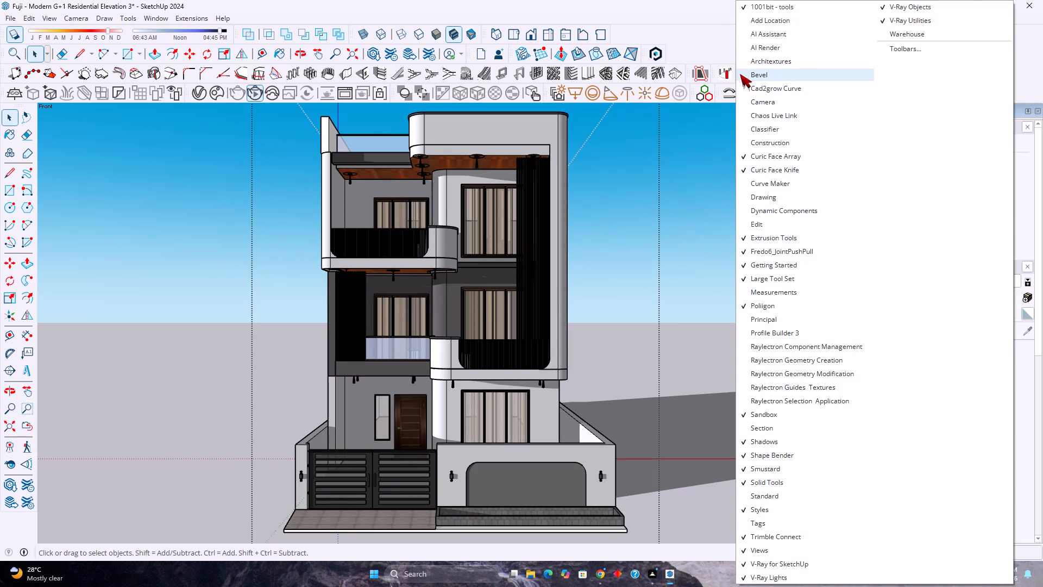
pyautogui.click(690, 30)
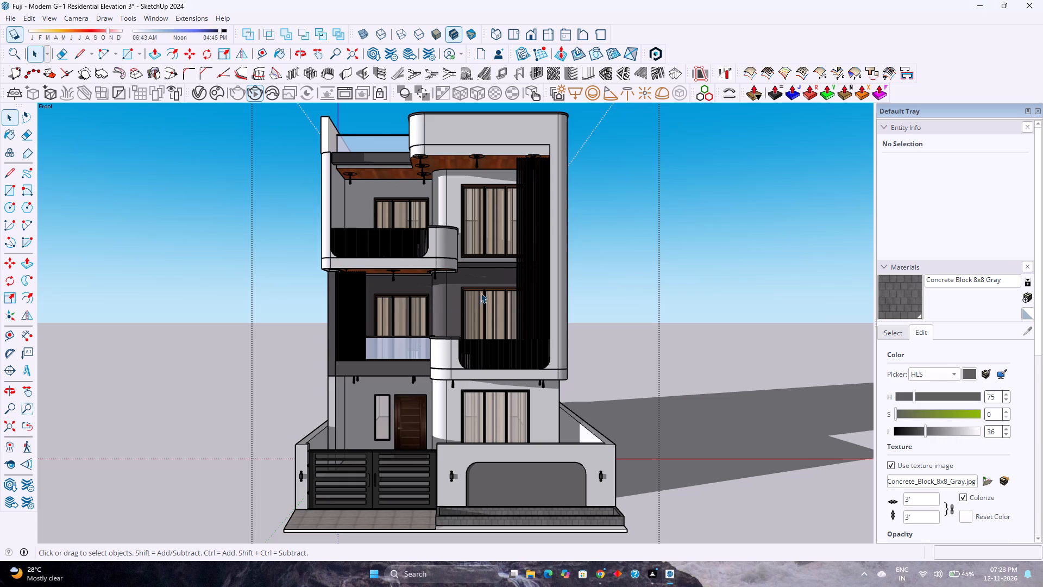
# Examine the front facade's balconies, slatted screens and curtained windows on the upper floors at closer range.
pyautogui.scroll(-3, 456, 285)
pyautogui.scroll(2, 456, 285)
pyautogui.scroll(-2, 455, 285)
pyautogui.scroll(3, 455, 285)
pyautogui.scroll(-3, 455, 285)
pyautogui.scroll(3, 455, 285)
pyautogui.scroll(-2, 454, 285)
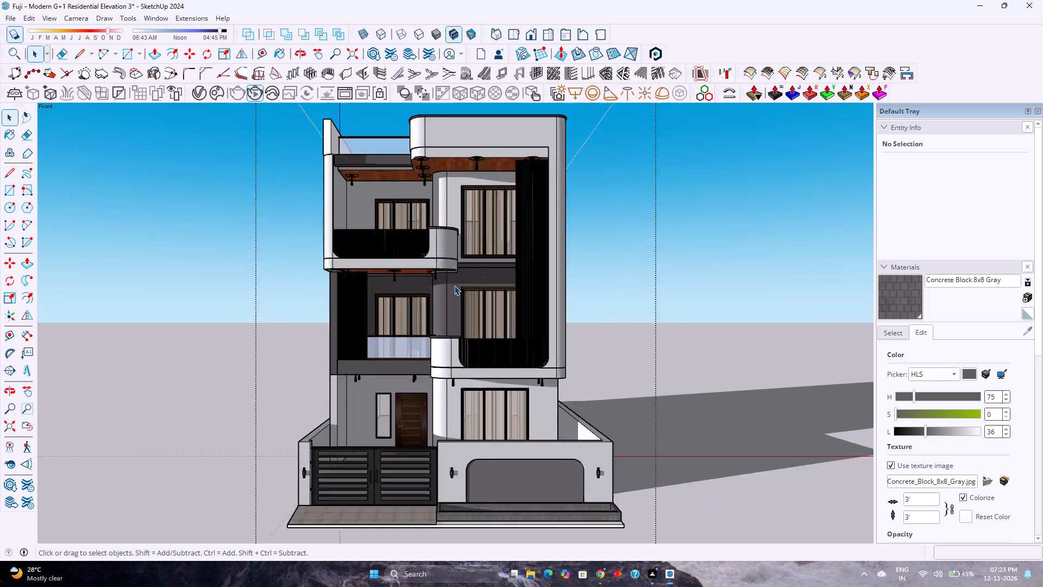
pyautogui.scroll(-2, 454, 285)
pyautogui.scroll(4, 454, 285)
pyautogui.scroll(-4, 454, 285)
pyautogui.scroll(4, 454, 284)
pyautogui.scroll(-4, 454, 284)
pyautogui.scroll(4, 454, 284)
pyautogui.scroll(-3, 454, 284)
pyautogui.scroll(3, 454, 284)
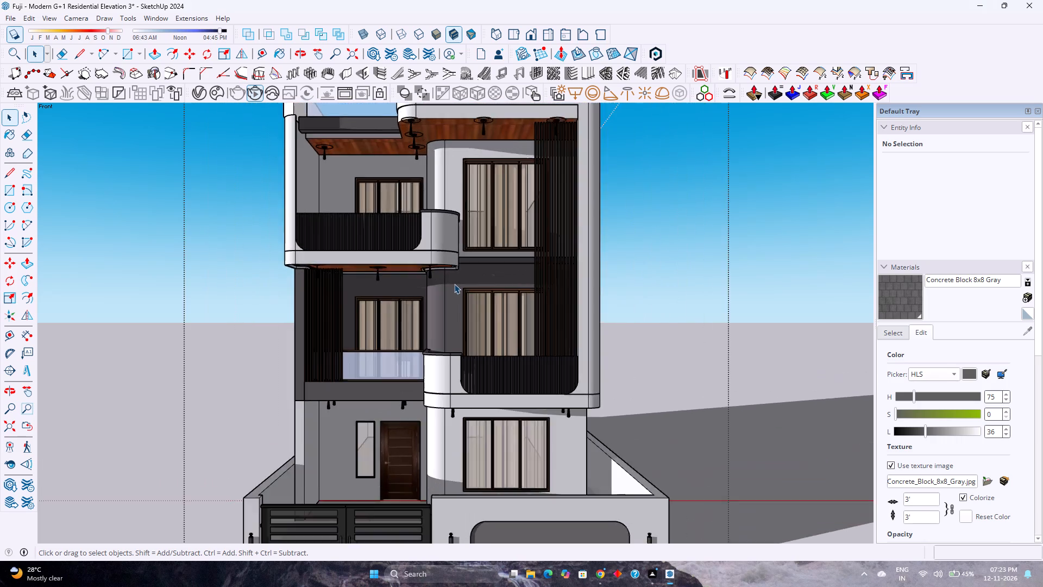
pyautogui.scroll(-4, 454, 284)
pyautogui.scroll(5, 488, 154)
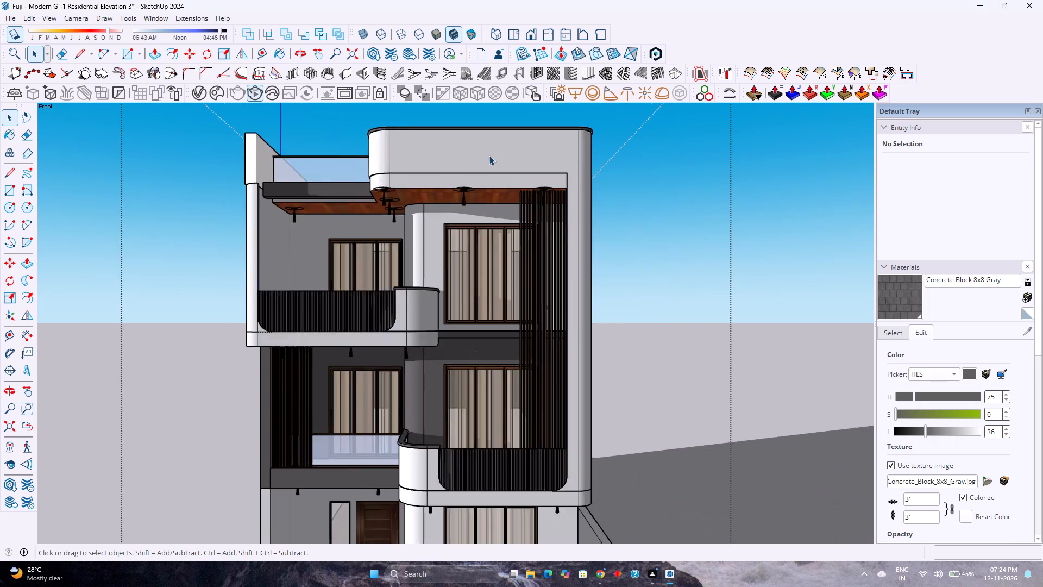
pyautogui.scroll(-4, 489, 155)
pyautogui.scroll(4, 489, 161)
pyautogui.scroll(-4, 489, 161)
# Examine the roof terrace, parapet and overall massing of the house from a raised front angle.
pyautogui.moveTo(489, 161); pyautogui.dragTo(479, 201, button='middle')
pyautogui.middleClick(479, 201)
pyautogui.middleClick(479, 201)
pyautogui.scroll(-2, 479, 201)
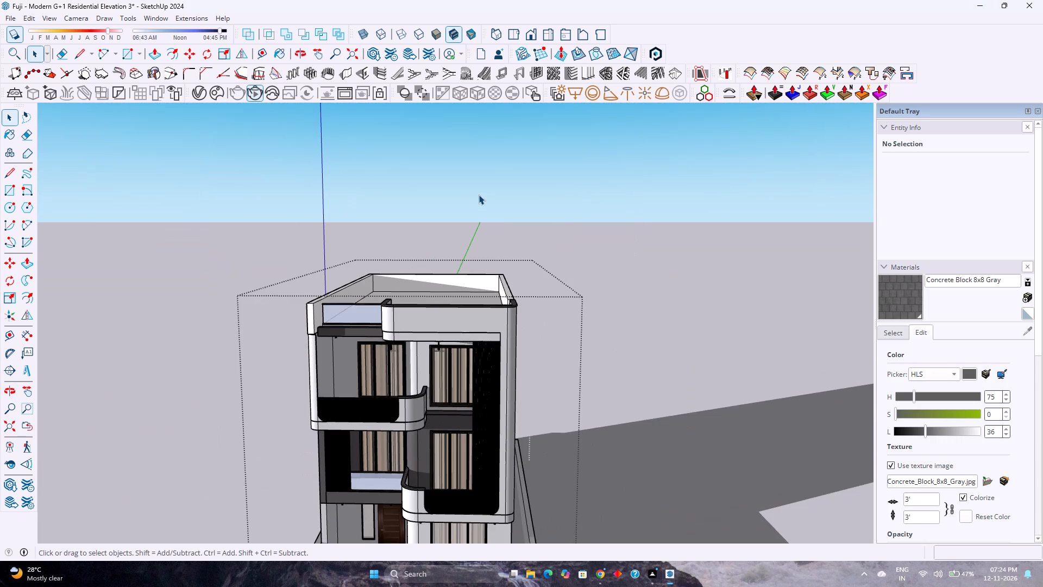
pyautogui.scroll(-5, 467, 210)
pyautogui.scroll(1, 466, 209)
pyautogui.scroll(-4, 466, 207)
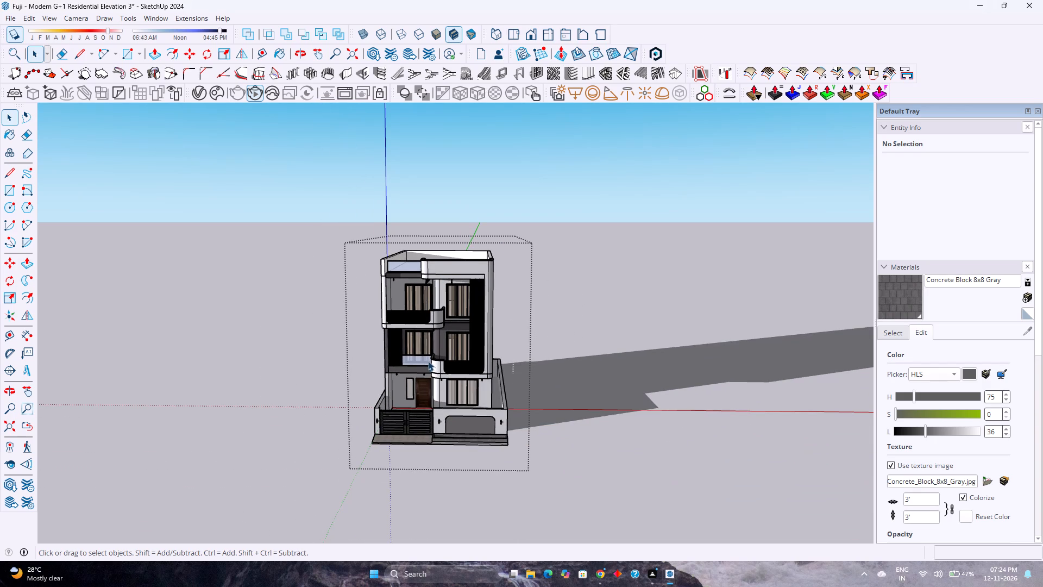
pyautogui.scroll(-5, 452, 300)
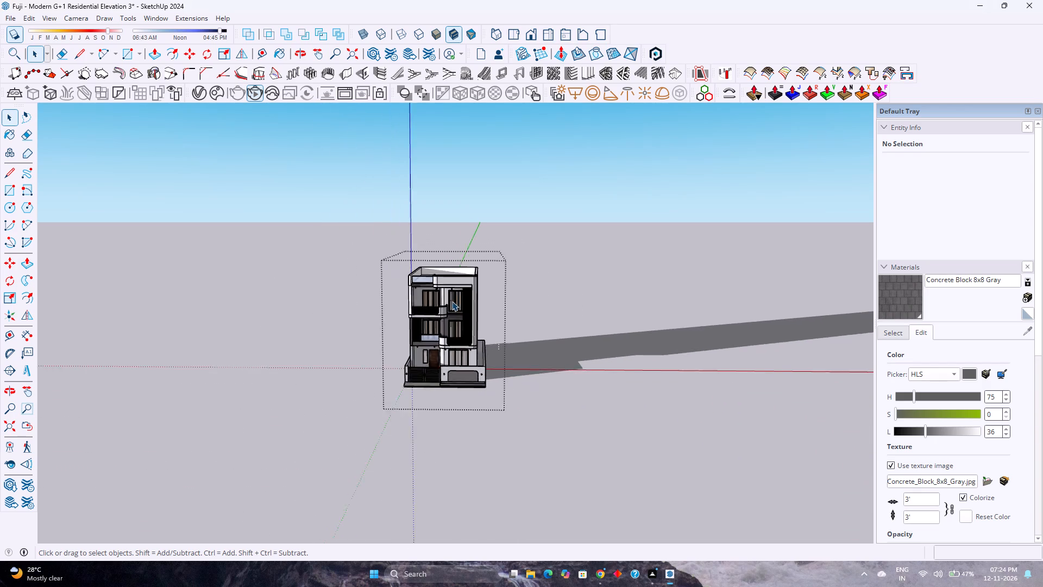
pyautogui.scroll(-1, 452, 301)
pyautogui.scroll(6, 452, 301)
pyautogui.scroll(-4, 452, 299)
pyautogui.scroll(2, 452, 302)
pyautogui.scroll(6, 432, 412)
pyautogui.scroll(-3, 432, 410)
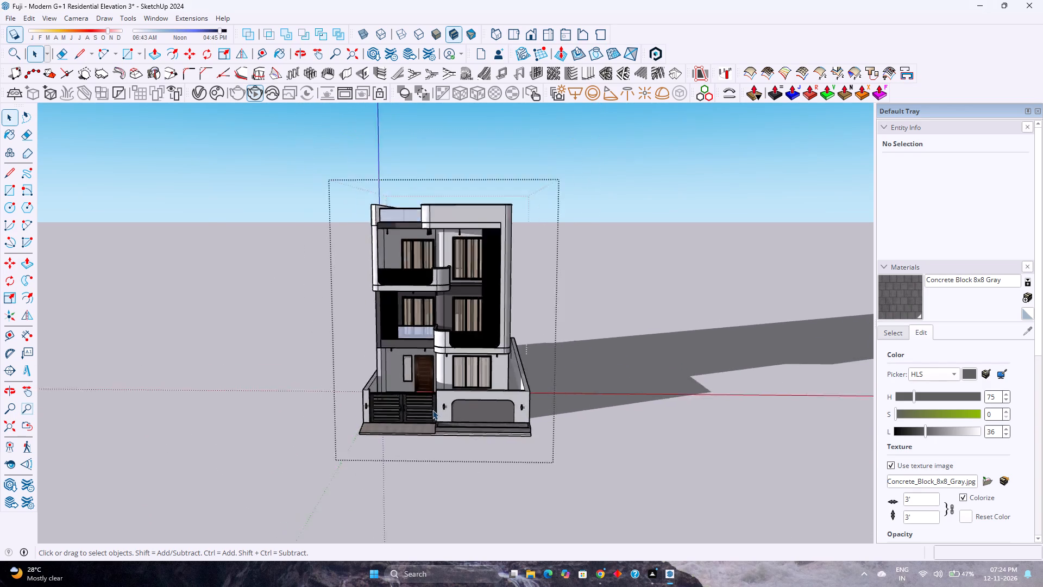
pyautogui.scroll(-2, 432, 410)
pyautogui.scroll(5, 432, 410)
# Examine the gate, forecourt, boundary wall and planter from low and raised oblique angles.
pyautogui.moveTo(431, 407); pyautogui.dragTo(404, 385, button='middle')
pyautogui.middleClick(403, 382)
pyautogui.scroll(4, 388, 348)
pyautogui.middleClick(402, 350)
pyautogui.moveTo(407, 349); pyautogui.dragTo(440, 349, button='middle')
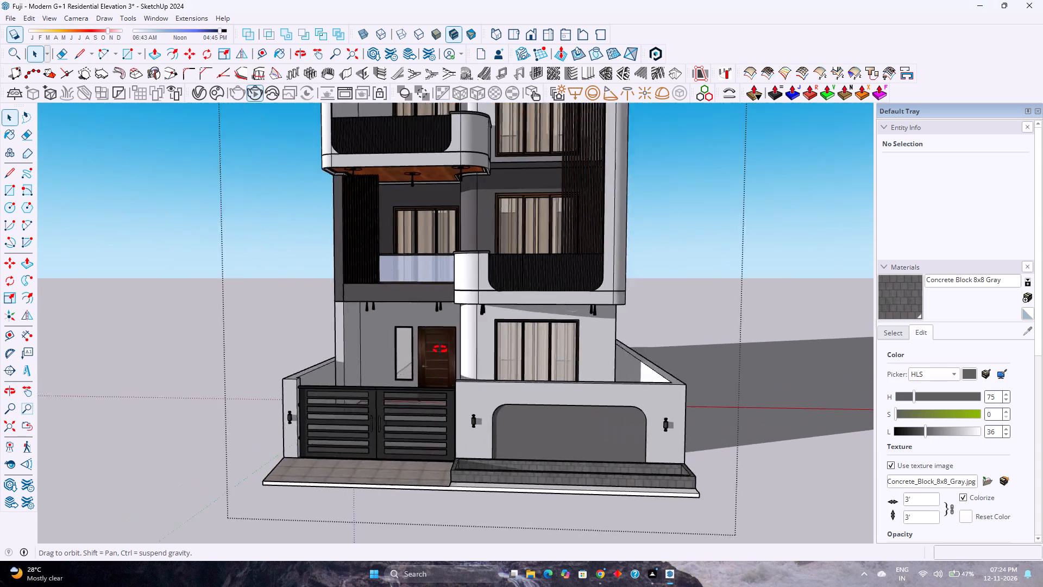
pyautogui.moveTo(440, 349); pyautogui.dragTo(445, 433, button='middle')
pyautogui.middleClick(445, 431)
pyautogui.scroll(-5, 445, 427)
pyautogui.moveTo(461, 453); pyautogui.dragTo(372, 447, button='middle')
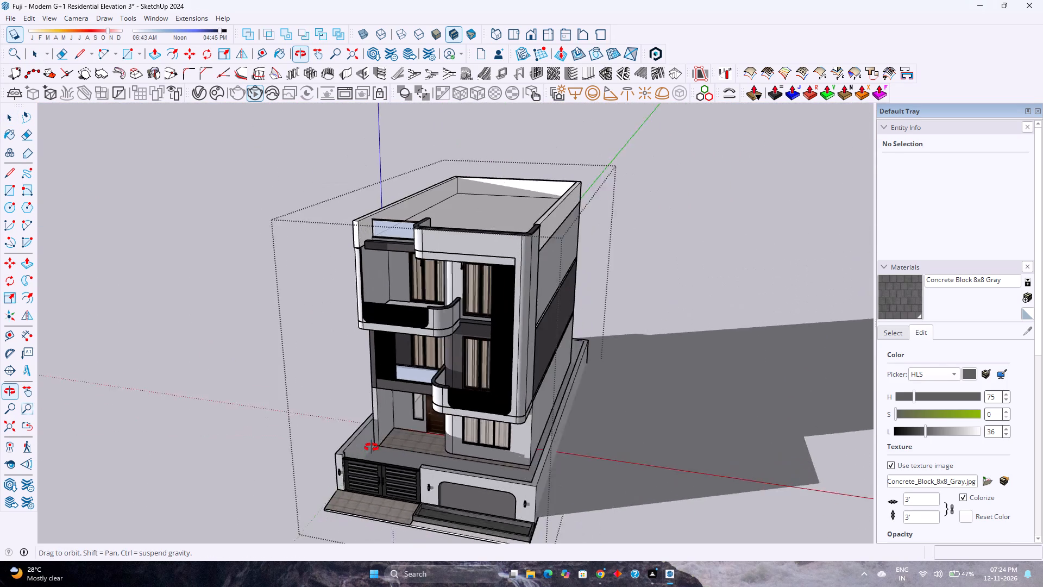
pyautogui.moveTo(372, 447); pyautogui.dragTo(318, 495, button='middle')
pyautogui.scroll(12, 446, 440)
pyautogui.moveTo(425, 477); pyautogui.dragTo(438, 321, button='middle')
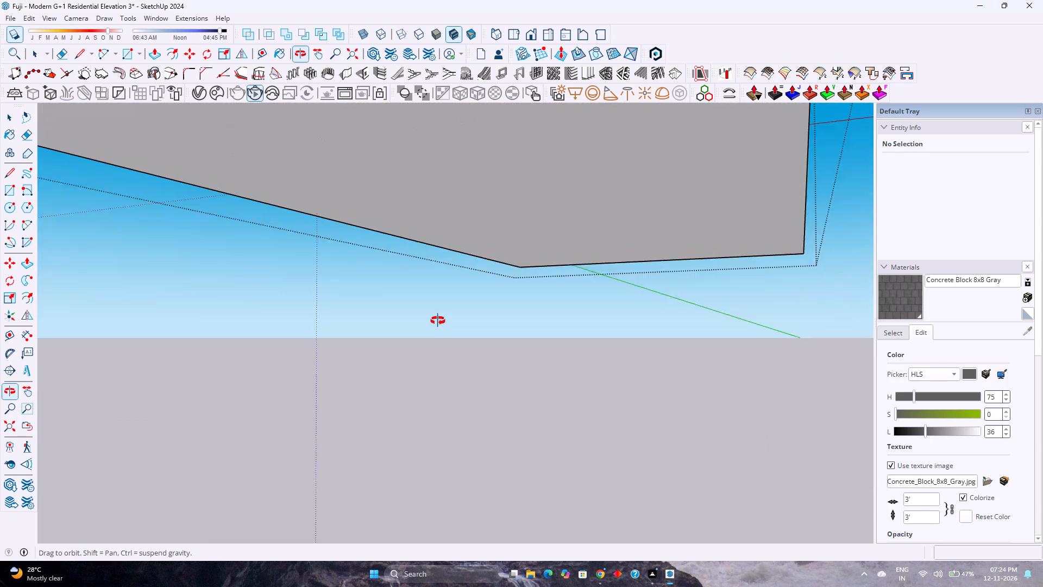
pyautogui.moveTo(438, 321); pyautogui.dragTo(438, 319, button='middle')
pyautogui.scroll(-9, 439, 317)
pyautogui.moveTo(422, 247); pyautogui.dragTo(535, 485, button='middle')
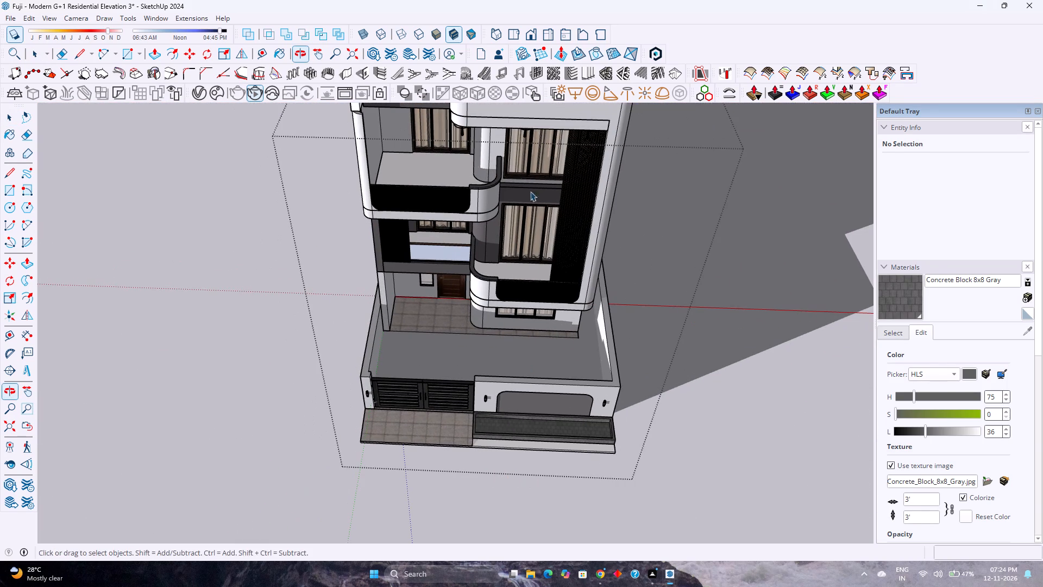
# Restore the standard front view and fit the whole house.
pyautogui.click(529, 32)
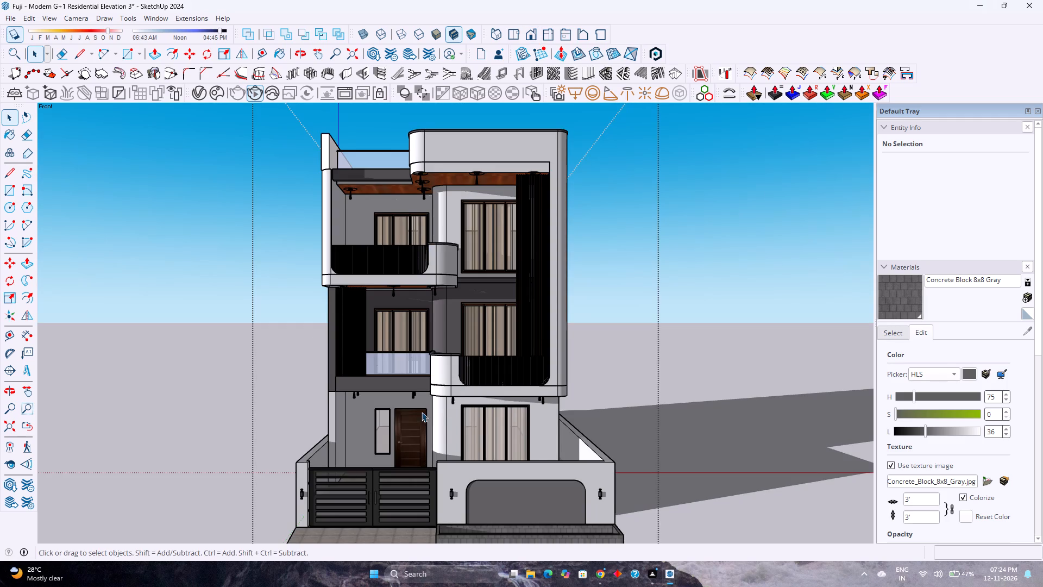
pyautogui.scroll(-2, 431, 366)
pyautogui.scroll(1, 462, 467)
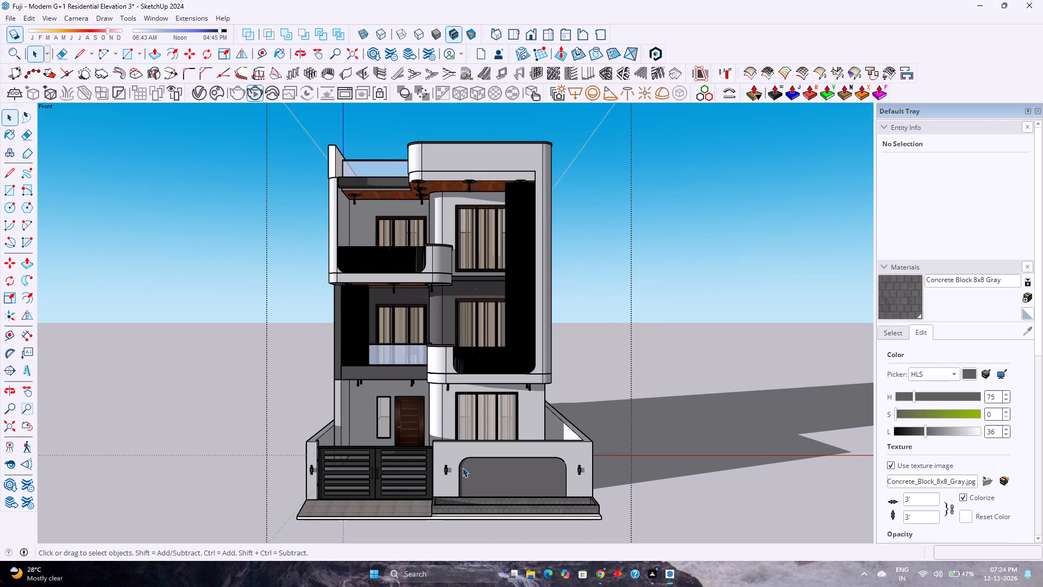
pyautogui.scroll(1, 462, 467)
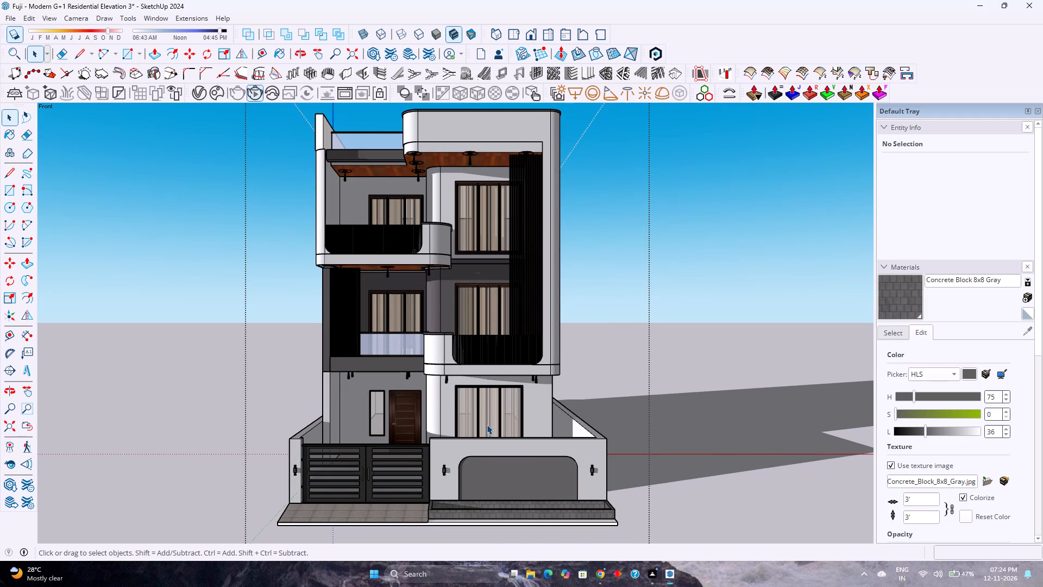
pyautogui.moveTo(69, 425); pyautogui.dragTo(59, 414, button='right')
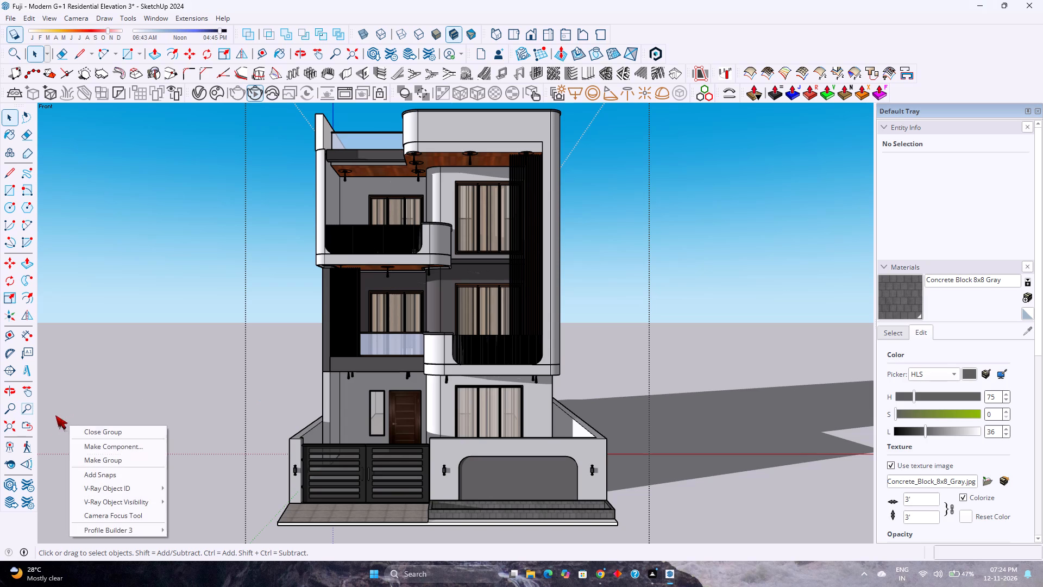
pyautogui.click(4, 430)
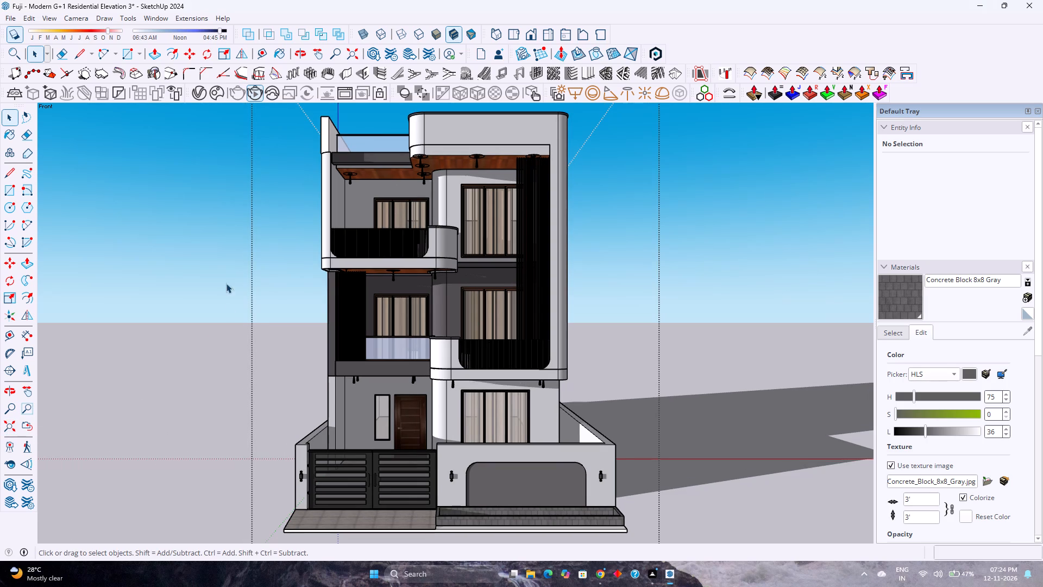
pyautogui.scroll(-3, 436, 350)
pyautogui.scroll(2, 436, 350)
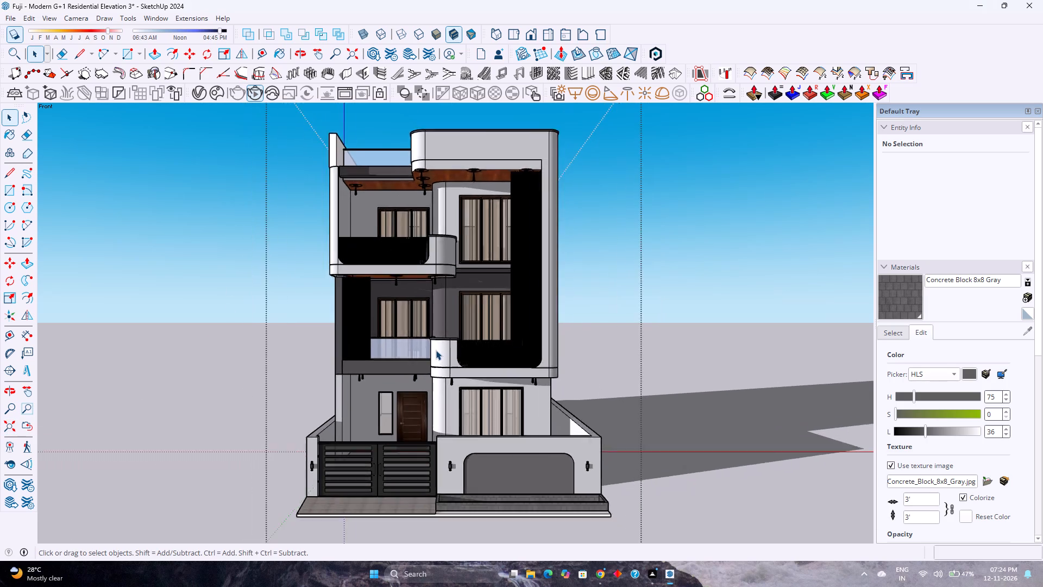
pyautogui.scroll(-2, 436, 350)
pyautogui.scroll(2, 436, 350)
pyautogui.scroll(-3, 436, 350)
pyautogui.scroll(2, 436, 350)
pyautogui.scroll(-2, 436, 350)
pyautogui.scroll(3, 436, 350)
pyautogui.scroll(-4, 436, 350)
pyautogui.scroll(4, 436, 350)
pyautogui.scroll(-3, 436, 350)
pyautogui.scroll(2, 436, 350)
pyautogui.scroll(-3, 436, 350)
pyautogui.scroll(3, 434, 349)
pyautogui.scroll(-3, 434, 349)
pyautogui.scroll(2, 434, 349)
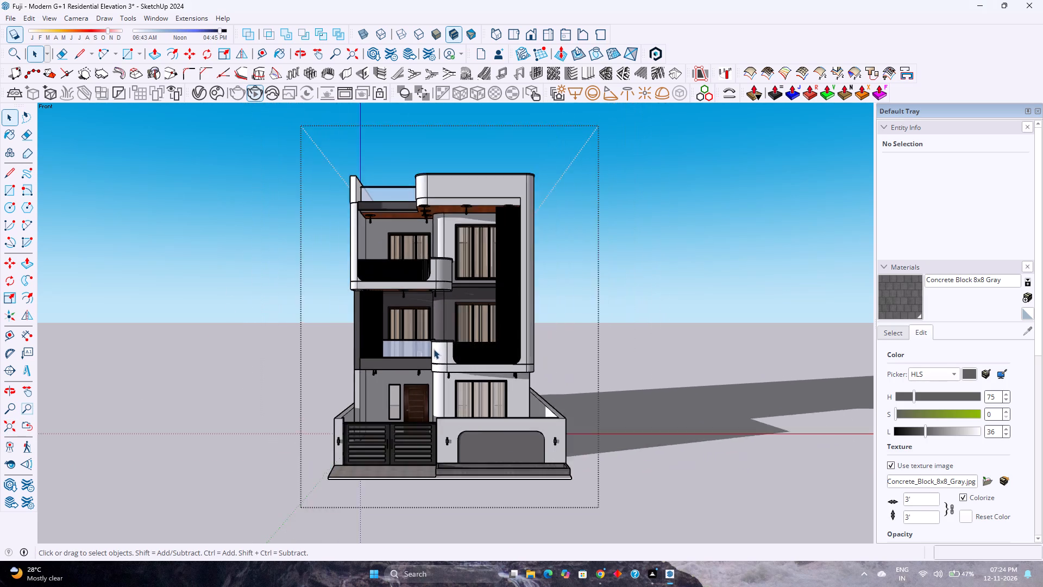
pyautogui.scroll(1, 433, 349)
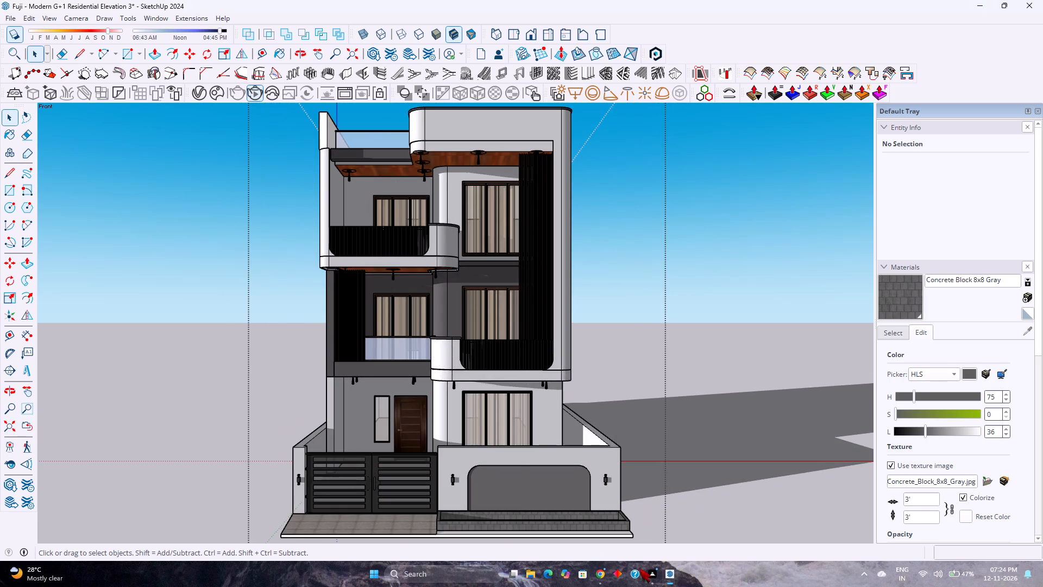
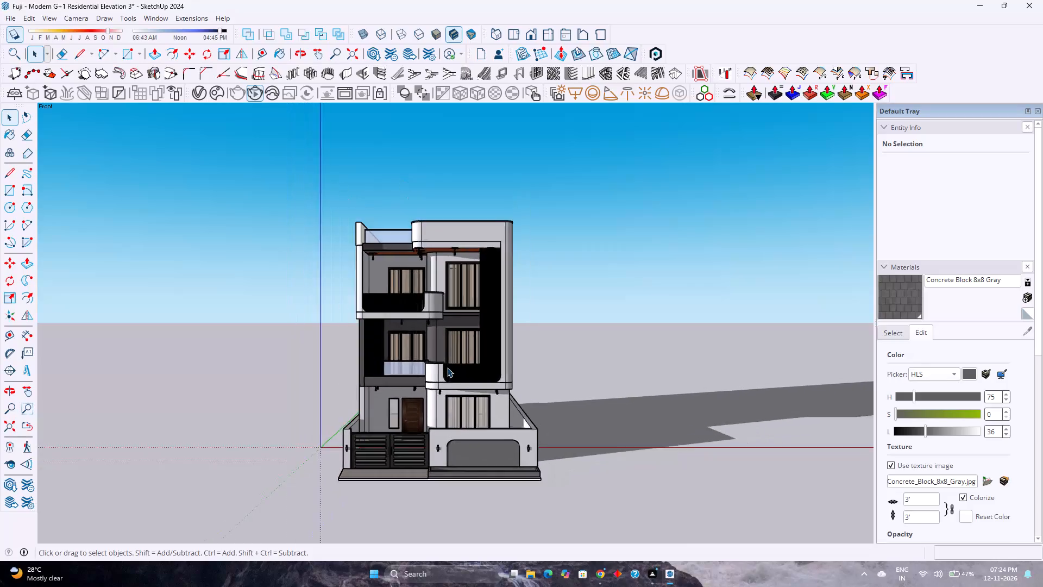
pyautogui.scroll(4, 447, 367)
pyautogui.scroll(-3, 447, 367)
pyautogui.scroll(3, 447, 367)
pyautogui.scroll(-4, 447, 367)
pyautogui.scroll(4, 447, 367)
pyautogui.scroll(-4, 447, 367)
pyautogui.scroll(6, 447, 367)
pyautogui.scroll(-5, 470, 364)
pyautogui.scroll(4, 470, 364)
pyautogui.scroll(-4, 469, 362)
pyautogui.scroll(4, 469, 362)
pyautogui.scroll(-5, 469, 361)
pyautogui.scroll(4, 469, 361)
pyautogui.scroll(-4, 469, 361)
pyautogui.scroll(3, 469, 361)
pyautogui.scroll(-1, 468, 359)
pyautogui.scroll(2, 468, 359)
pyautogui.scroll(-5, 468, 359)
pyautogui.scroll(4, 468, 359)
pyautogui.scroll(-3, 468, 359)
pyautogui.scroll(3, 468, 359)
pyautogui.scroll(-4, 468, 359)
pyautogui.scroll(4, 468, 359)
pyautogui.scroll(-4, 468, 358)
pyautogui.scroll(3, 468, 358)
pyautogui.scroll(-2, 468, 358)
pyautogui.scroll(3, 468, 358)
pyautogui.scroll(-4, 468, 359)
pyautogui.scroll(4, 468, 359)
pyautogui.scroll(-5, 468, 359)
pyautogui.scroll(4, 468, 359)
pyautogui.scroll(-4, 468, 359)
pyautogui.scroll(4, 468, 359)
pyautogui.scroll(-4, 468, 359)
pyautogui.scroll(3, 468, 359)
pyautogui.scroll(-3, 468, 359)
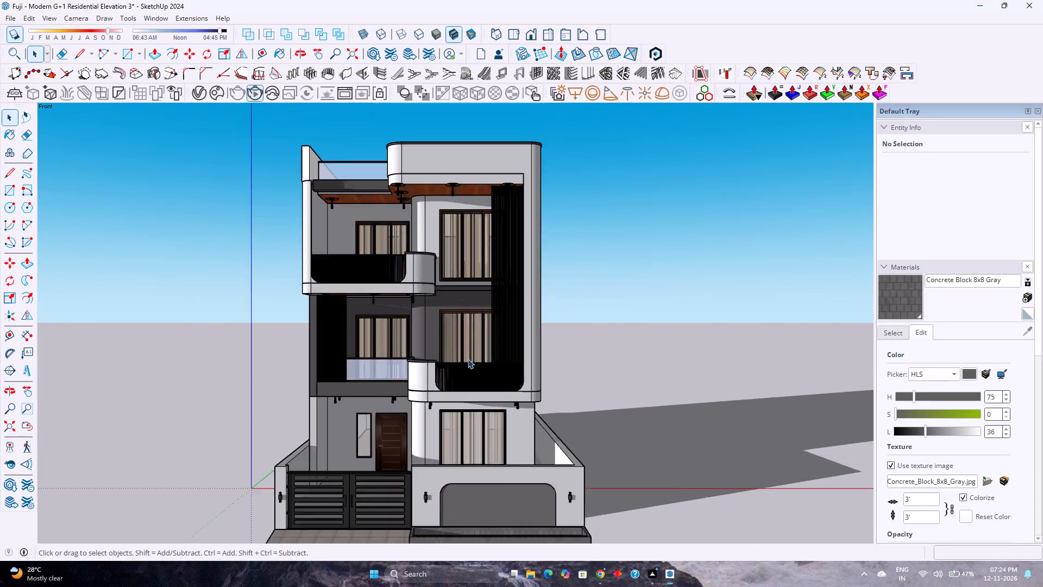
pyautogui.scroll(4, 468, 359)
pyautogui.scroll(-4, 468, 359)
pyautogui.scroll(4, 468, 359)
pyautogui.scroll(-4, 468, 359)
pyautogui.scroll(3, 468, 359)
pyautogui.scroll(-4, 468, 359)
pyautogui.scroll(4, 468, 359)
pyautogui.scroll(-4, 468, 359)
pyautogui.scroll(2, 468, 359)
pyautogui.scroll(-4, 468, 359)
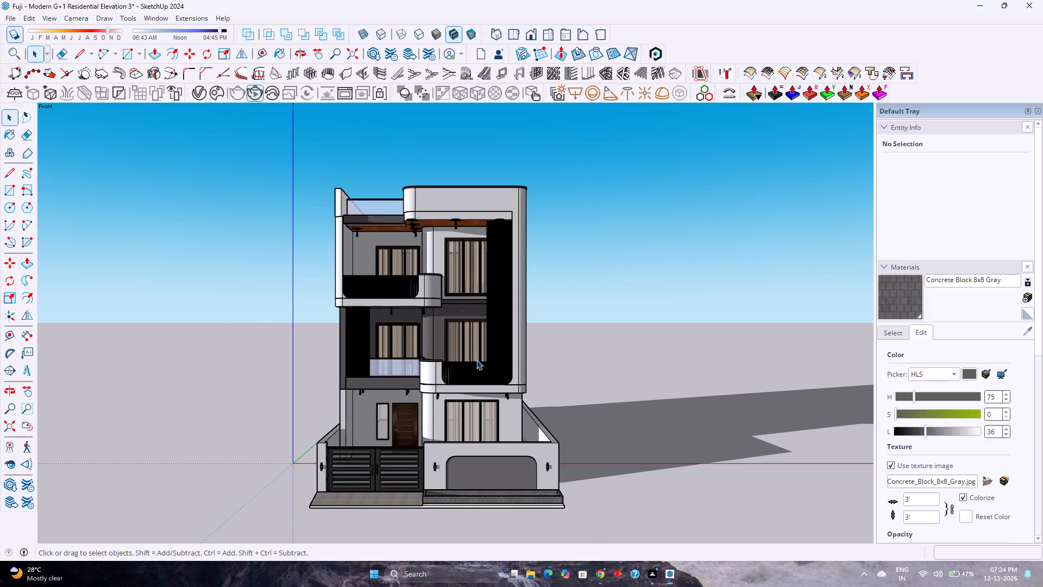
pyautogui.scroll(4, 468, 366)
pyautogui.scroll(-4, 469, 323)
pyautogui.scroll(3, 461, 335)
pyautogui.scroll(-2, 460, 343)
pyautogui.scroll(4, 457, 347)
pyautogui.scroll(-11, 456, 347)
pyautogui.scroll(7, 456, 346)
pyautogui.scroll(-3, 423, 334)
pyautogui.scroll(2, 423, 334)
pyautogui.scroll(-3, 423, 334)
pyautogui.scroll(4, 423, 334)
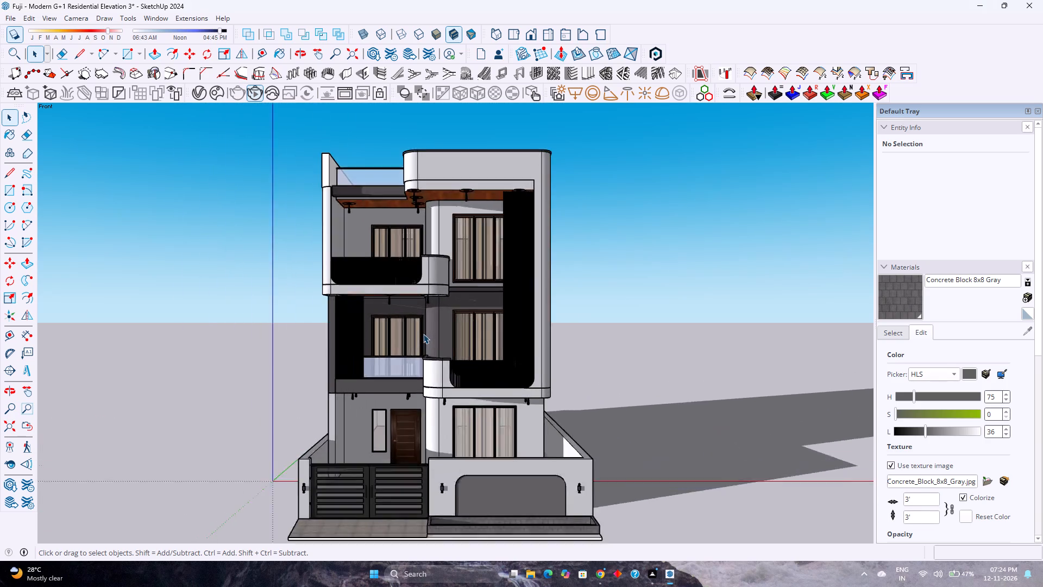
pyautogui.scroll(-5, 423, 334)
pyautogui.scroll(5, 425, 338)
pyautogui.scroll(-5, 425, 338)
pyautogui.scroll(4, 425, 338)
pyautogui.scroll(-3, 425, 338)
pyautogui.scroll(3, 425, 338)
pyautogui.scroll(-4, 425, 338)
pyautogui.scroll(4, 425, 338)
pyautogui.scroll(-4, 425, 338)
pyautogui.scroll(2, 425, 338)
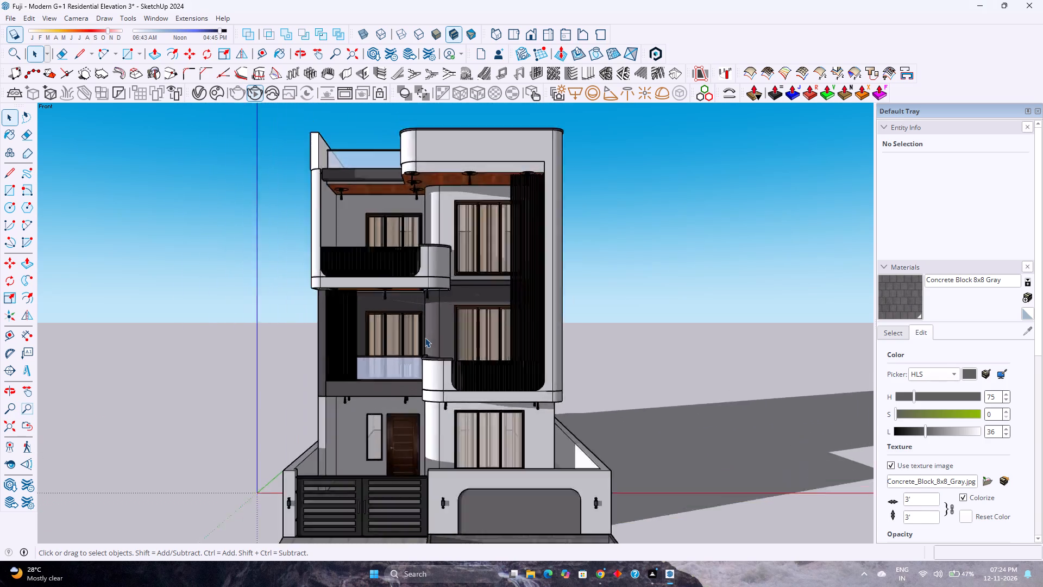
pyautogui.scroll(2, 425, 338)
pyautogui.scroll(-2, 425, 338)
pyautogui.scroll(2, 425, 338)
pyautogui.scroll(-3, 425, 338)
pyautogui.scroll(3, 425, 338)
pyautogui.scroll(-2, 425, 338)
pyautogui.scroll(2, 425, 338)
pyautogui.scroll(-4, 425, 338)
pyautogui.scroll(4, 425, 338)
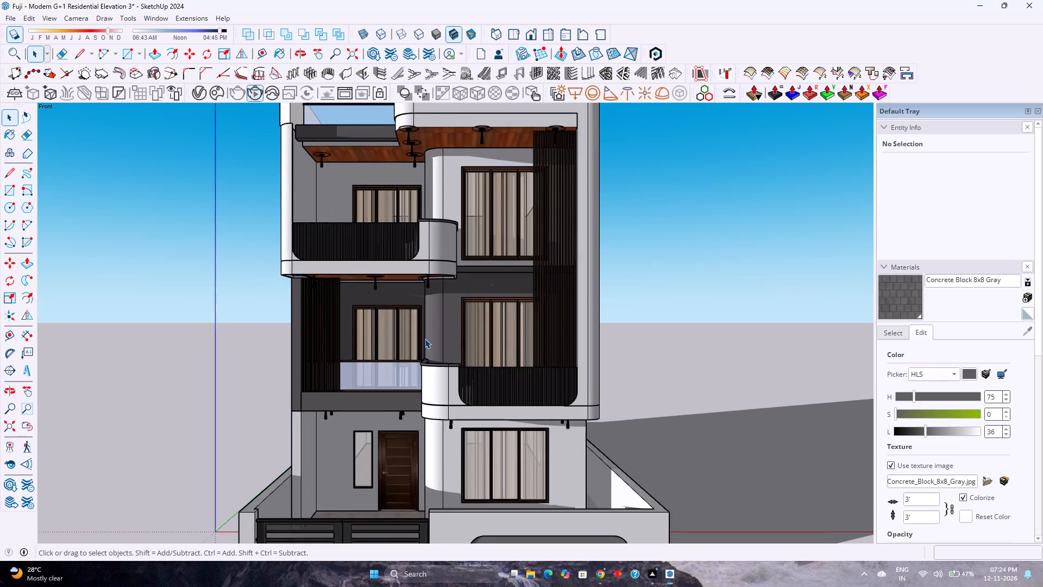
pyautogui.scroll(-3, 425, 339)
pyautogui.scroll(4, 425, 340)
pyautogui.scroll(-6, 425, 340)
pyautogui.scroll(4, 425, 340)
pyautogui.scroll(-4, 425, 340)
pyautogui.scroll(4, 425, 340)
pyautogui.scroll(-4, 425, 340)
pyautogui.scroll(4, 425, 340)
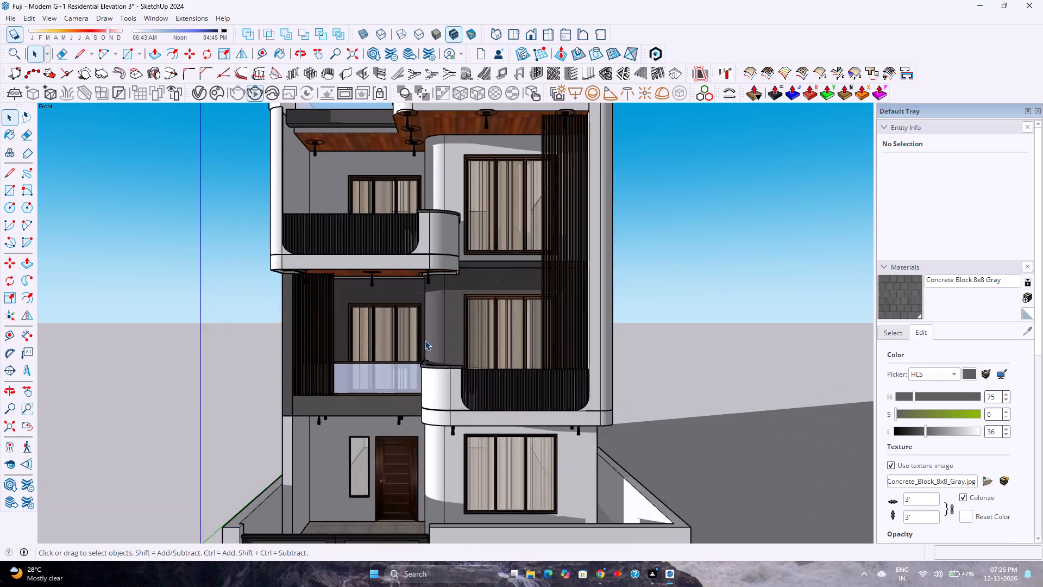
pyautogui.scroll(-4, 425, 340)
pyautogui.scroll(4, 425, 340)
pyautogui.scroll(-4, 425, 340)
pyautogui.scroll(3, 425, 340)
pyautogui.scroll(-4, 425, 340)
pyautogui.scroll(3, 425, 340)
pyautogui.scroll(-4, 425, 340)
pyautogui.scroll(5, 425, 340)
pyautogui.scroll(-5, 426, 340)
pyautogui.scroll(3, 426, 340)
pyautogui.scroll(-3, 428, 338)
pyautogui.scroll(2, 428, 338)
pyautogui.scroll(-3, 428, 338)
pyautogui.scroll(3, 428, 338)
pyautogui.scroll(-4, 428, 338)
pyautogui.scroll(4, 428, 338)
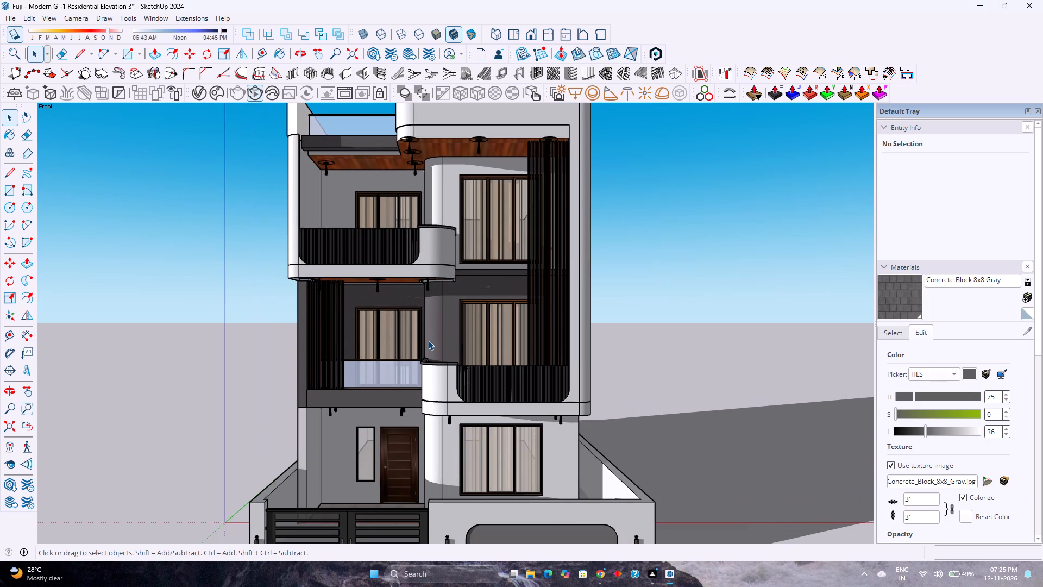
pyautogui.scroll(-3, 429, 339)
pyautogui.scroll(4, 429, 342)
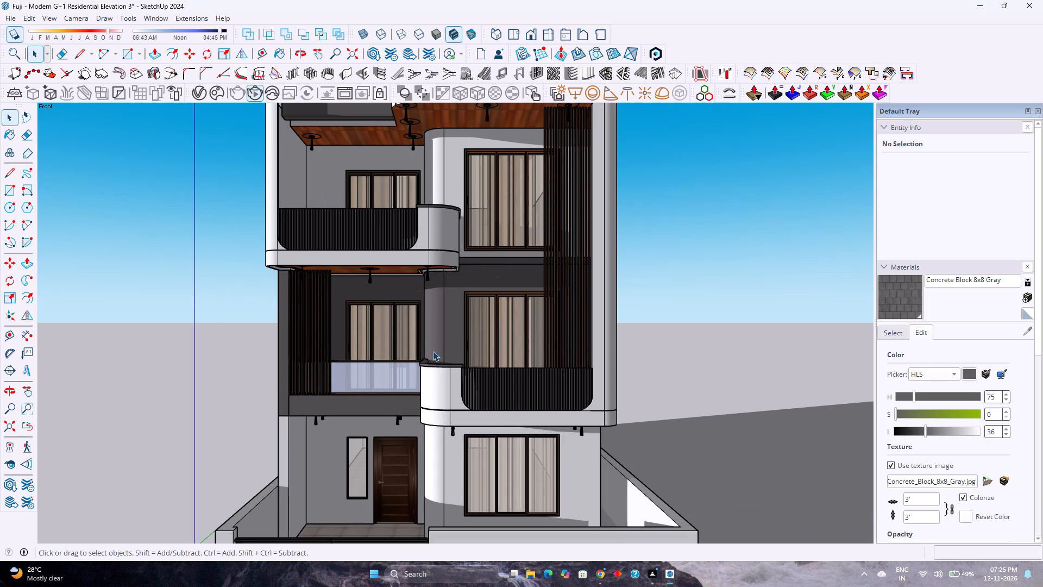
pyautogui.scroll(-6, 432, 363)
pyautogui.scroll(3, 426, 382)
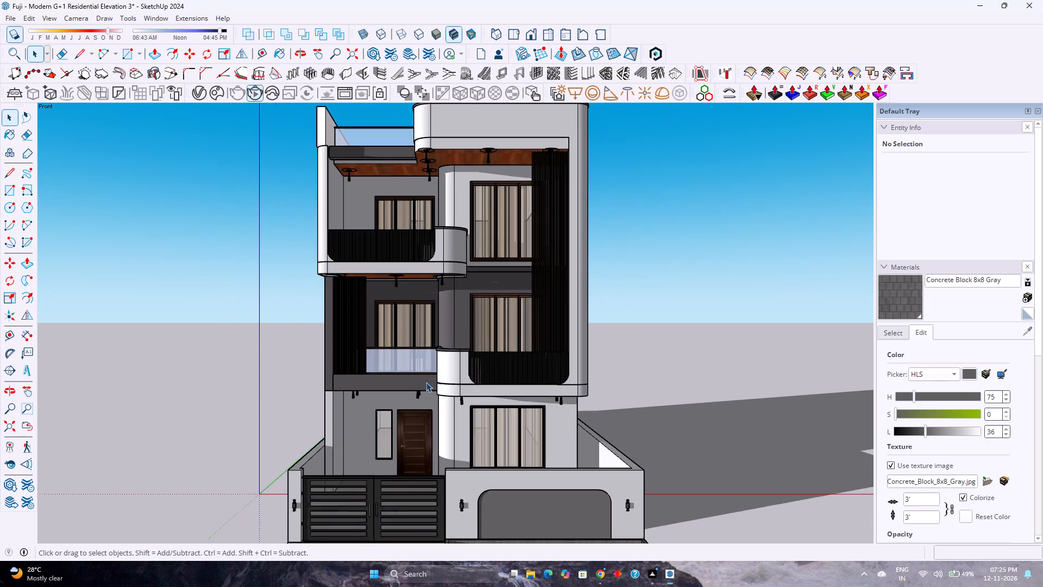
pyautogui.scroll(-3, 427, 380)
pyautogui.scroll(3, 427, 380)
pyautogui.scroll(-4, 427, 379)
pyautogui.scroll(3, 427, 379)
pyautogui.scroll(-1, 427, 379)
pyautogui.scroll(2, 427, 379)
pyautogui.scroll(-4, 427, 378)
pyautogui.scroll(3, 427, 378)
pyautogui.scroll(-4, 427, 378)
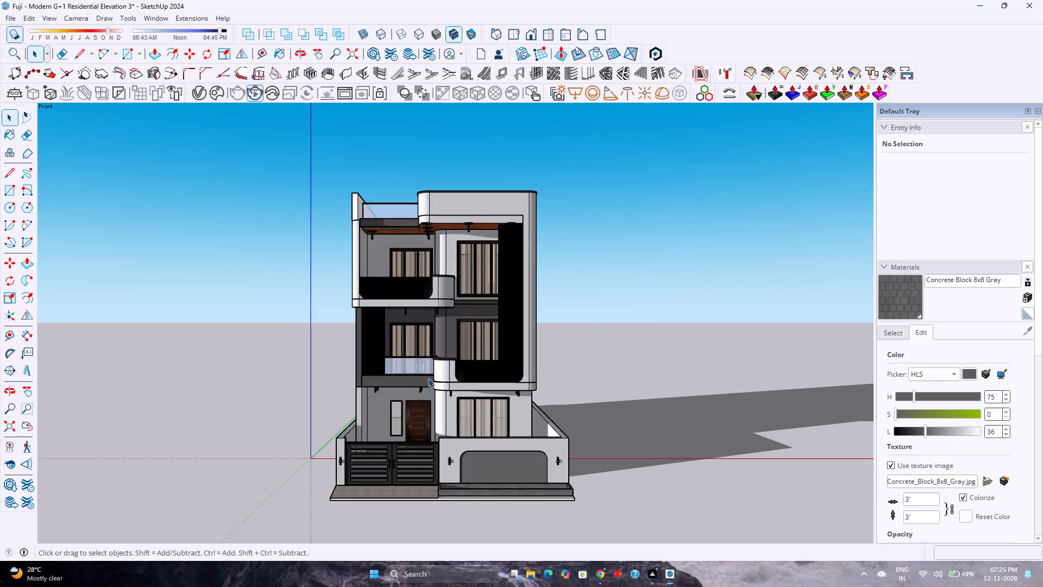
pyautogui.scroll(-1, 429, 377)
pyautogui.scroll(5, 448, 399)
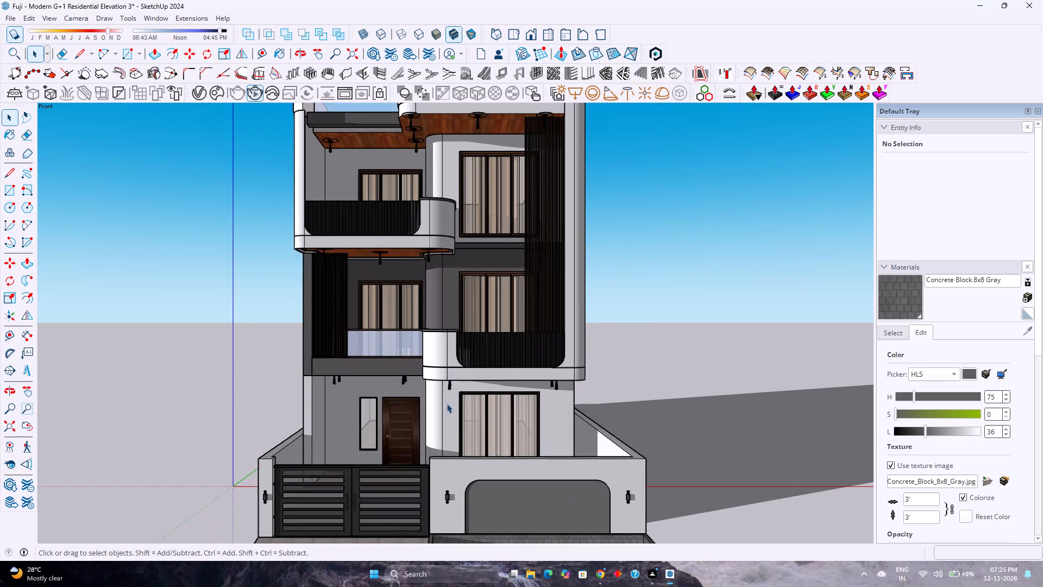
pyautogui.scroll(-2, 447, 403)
# Fit the whole house in the front view.
pyautogui.click(8, 420)
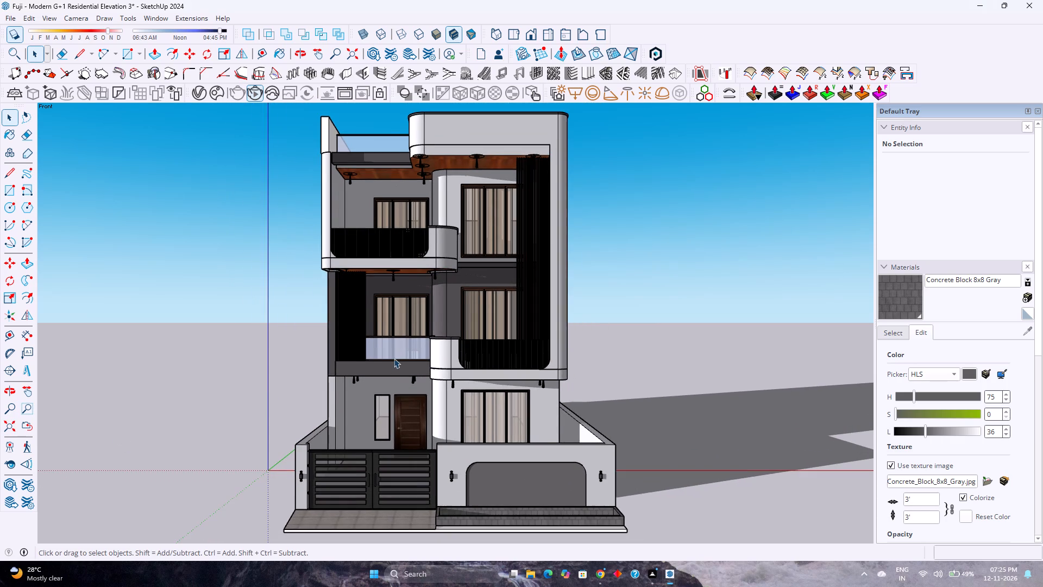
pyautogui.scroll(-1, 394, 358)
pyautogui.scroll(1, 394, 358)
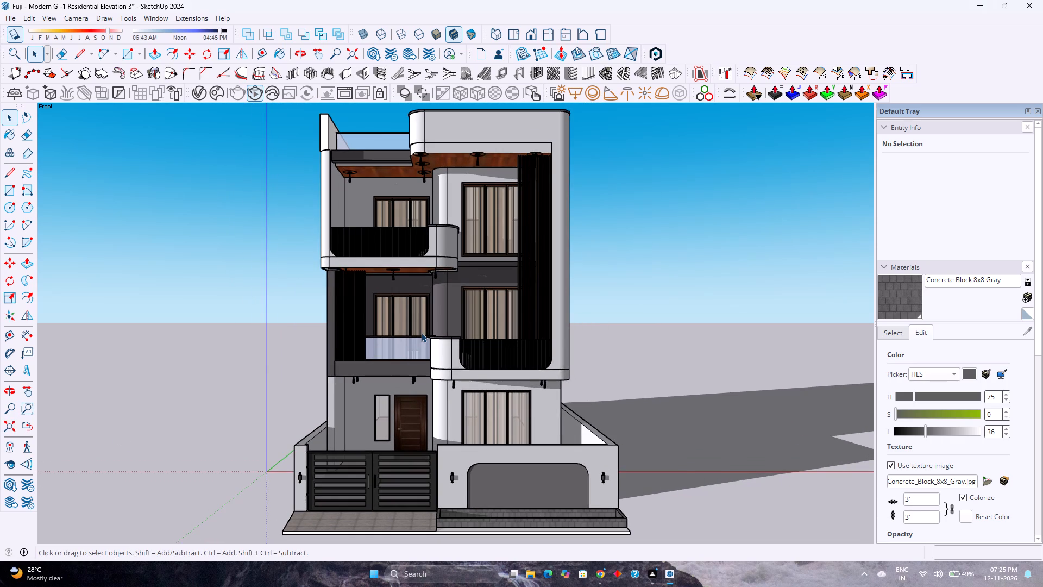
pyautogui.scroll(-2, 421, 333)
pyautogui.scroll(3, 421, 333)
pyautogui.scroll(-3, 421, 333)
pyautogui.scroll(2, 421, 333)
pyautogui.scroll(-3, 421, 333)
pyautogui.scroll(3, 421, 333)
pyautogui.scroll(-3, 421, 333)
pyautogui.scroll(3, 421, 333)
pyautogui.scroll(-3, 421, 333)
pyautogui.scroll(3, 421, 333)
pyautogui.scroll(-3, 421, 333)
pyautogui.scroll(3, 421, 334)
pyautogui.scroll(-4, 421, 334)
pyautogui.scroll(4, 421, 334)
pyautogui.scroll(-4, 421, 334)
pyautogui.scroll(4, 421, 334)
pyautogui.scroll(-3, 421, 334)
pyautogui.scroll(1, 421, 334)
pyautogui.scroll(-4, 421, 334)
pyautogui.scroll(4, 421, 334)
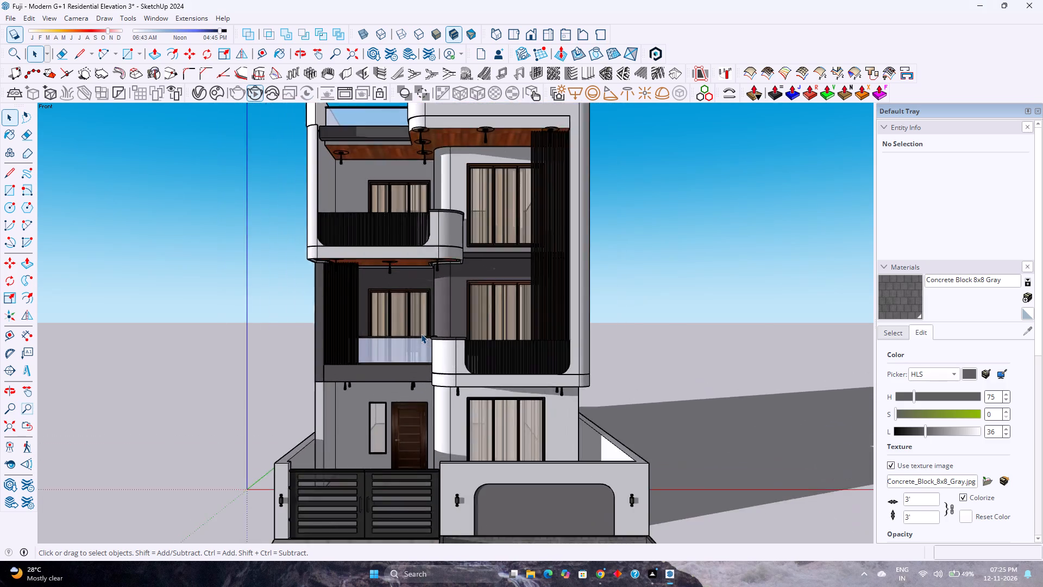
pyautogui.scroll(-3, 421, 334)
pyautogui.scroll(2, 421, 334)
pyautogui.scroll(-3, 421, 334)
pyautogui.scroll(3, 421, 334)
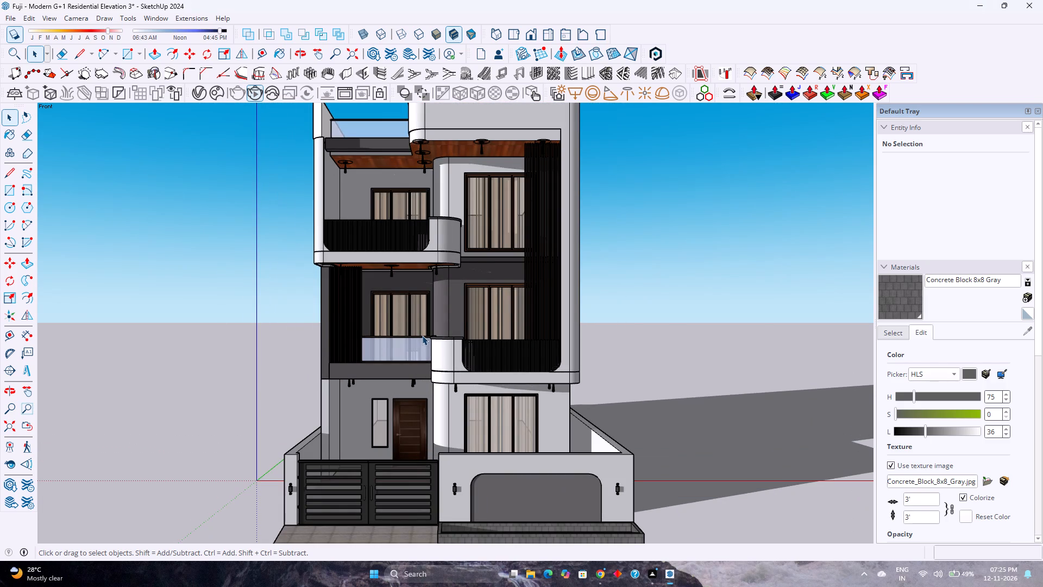
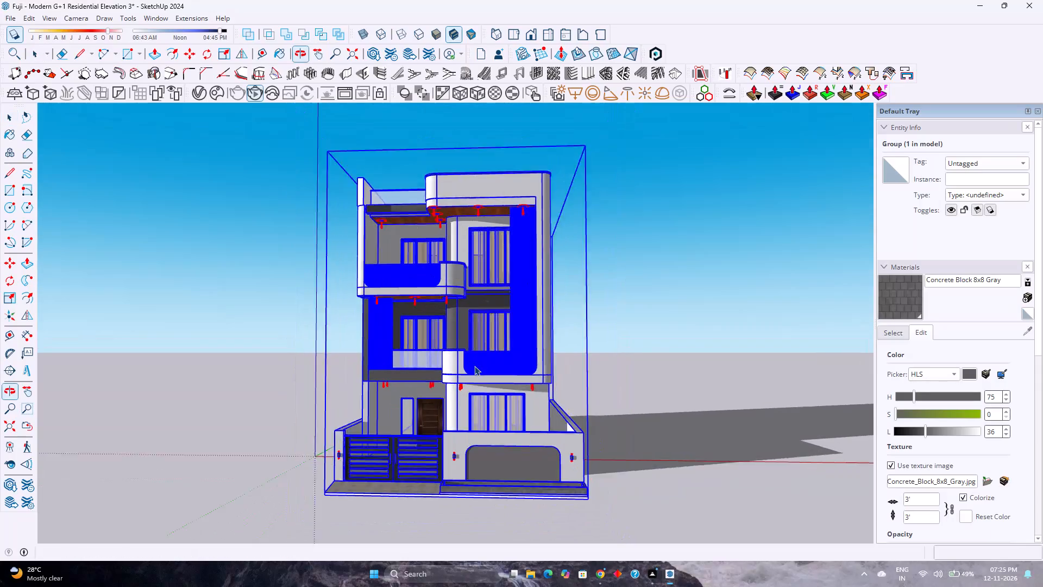
# Return to the standard front view and fit the whole house in it.
pyautogui.scroll(-2, 474, 366)
pyautogui.scroll(5, 474, 365)
pyautogui.scroll(-4, 477, 360)
pyautogui.scroll(5, 477, 360)
pyautogui.scroll(-6, 477, 360)
pyautogui.click(533, 39)
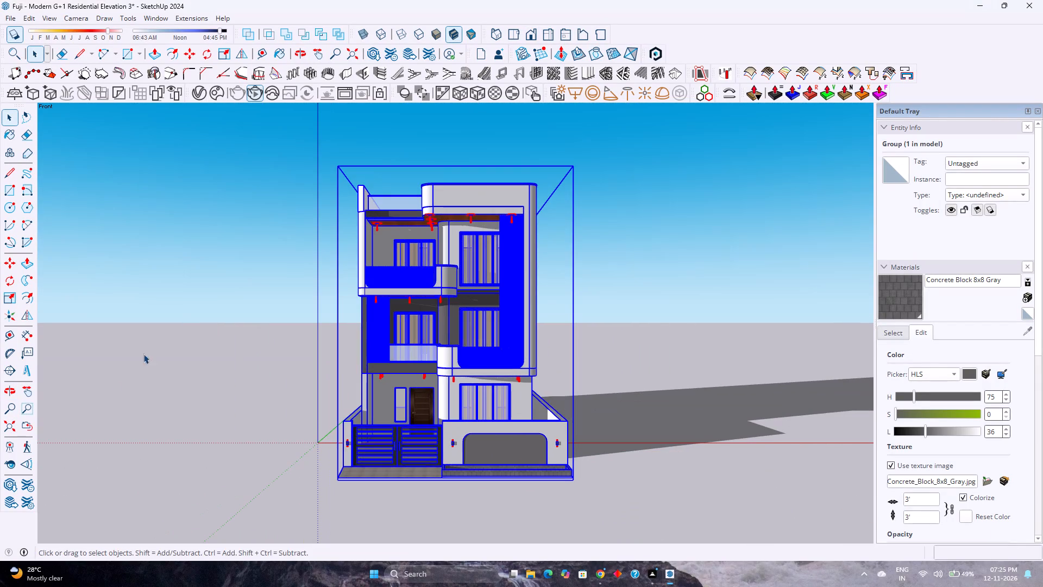
pyautogui.click(18, 423)
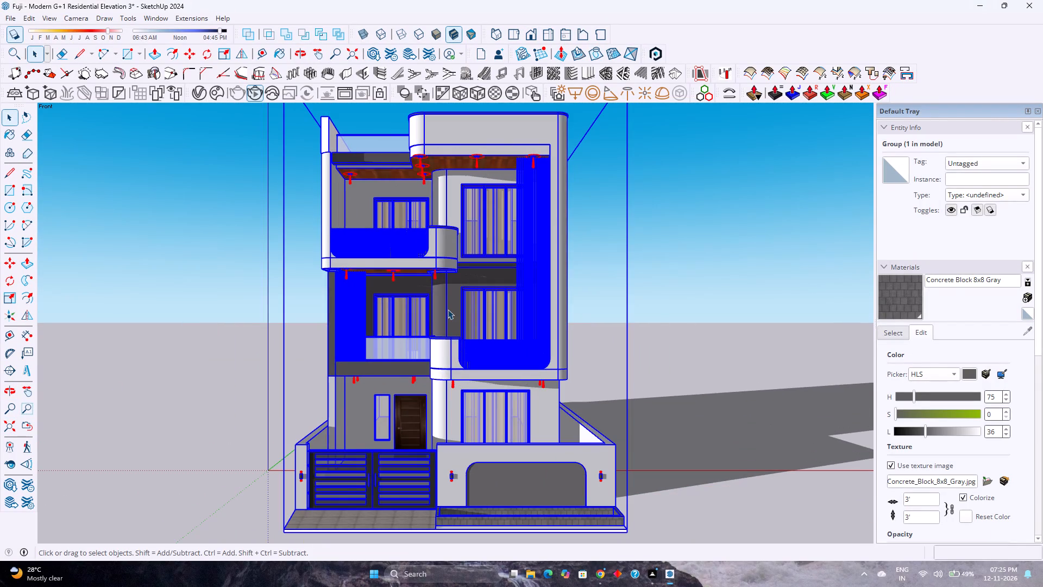
# Examine the front facade's middle floors, including the balconies, windows and vertical slat screens.
pyautogui.scroll(3, 448, 309)
pyautogui.scroll(-3, 448, 309)
pyautogui.scroll(2, 448, 309)
pyautogui.scroll(-2, 448, 309)
pyautogui.scroll(2, 448, 309)
pyautogui.scroll(-3, 448, 309)
pyautogui.scroll(3, 448, 309)
pyautogui.scroll(-4, 448, 309)
pyautogui.scroll(2, 448, 309)
pyautogui.scroll(-3, 448, 309)
pyautogui.scroll(4, 448, 309)
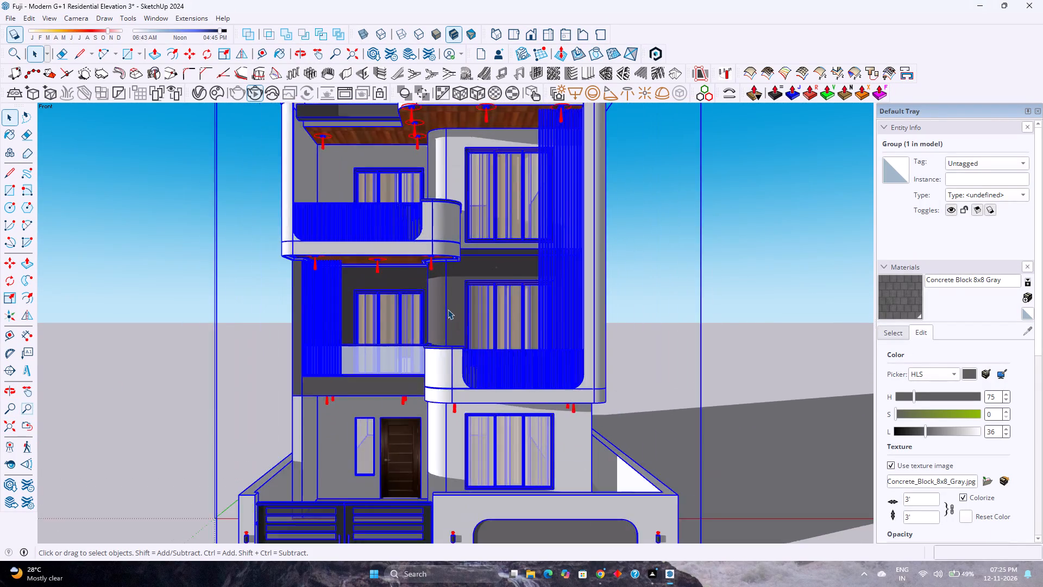
pyautogui.scroll(-3, 448, 309)
pyautogui.scroll(2, 448, 309)
pyautogui.scroll(-4, 448, 310)
pyautogui.scroll(3, 448, 310)
pyautogui.scroll(-2, 448, 311)
pyautogui.scroll(3, 448, 311)
pyautogui.scroll(-3, 448, 311)
pyautogui.scroll(3, 448, 311)
pyautogui.scroll(-3, 448, 311)
pyautogui.scroll(3, 448, 311)
pyautogui.scroll(-4, 448, 311)
pyautogui.scroll(4, 448, 311)
pyautogui.scroll(-3, 448, 311)
pyautogui.scroll(4, 448, 311)
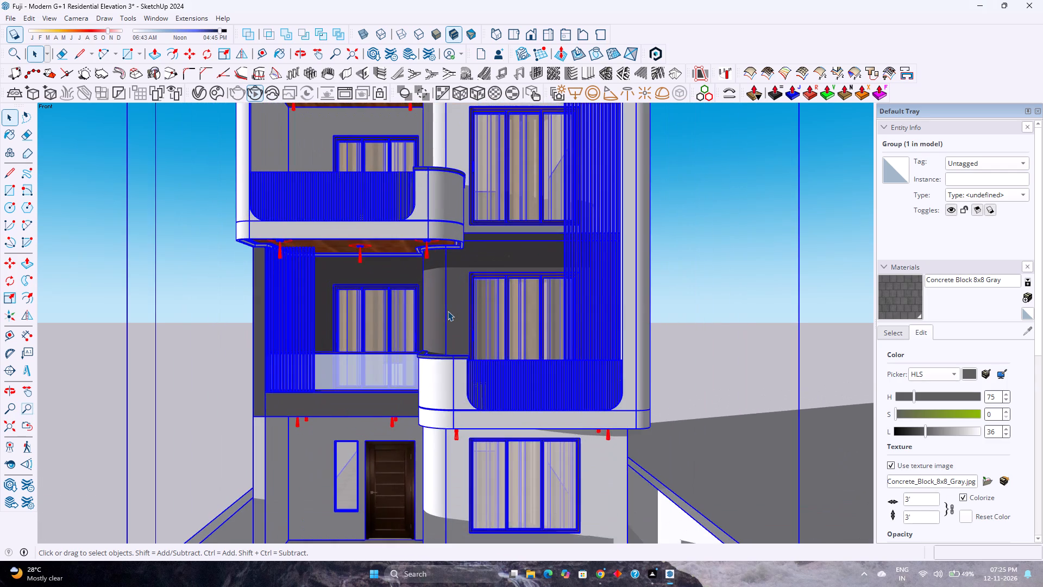
pyautogui.scroll(-3, 448, 311)
pyautogui.scroll(4, 448, 311)
# Examine the wooden balcony soffits, ceiling lights and slat screens from a low angle below the front facade.
pyautogui.moveTo(447, 311); pyautogui.dragTo(447, 226, button='middle')
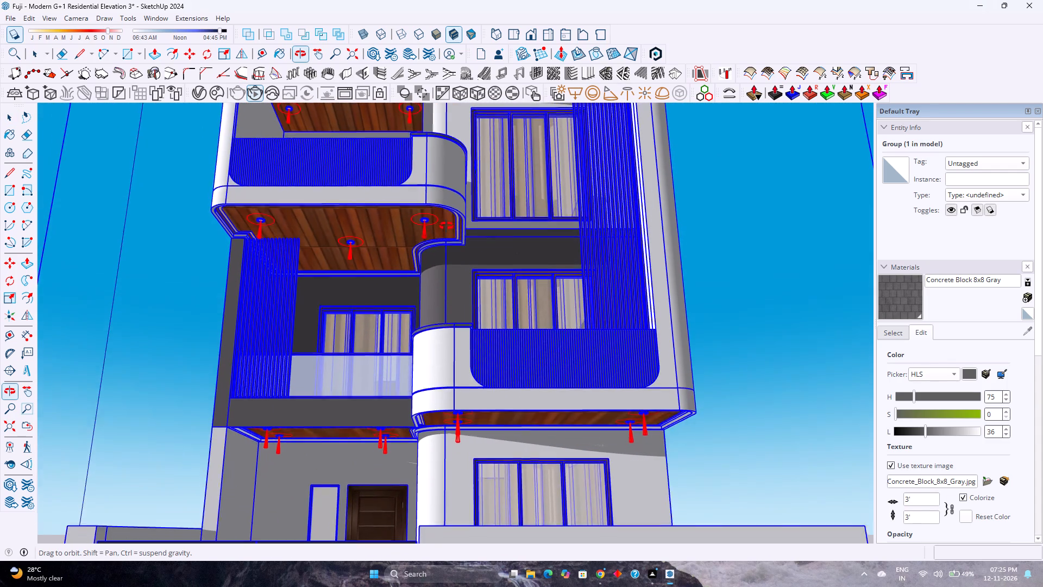
pyautogui.moveTo(447, 226); pyautogui.dragTo(447, 222, button='middle')
pyautogui.middleClick(447, 222)
pyautogui.scroll(4, 450, 222)
pyautogui.scroll(-4, 450, 222)
pyautogui.scroll(4, 450, 222)
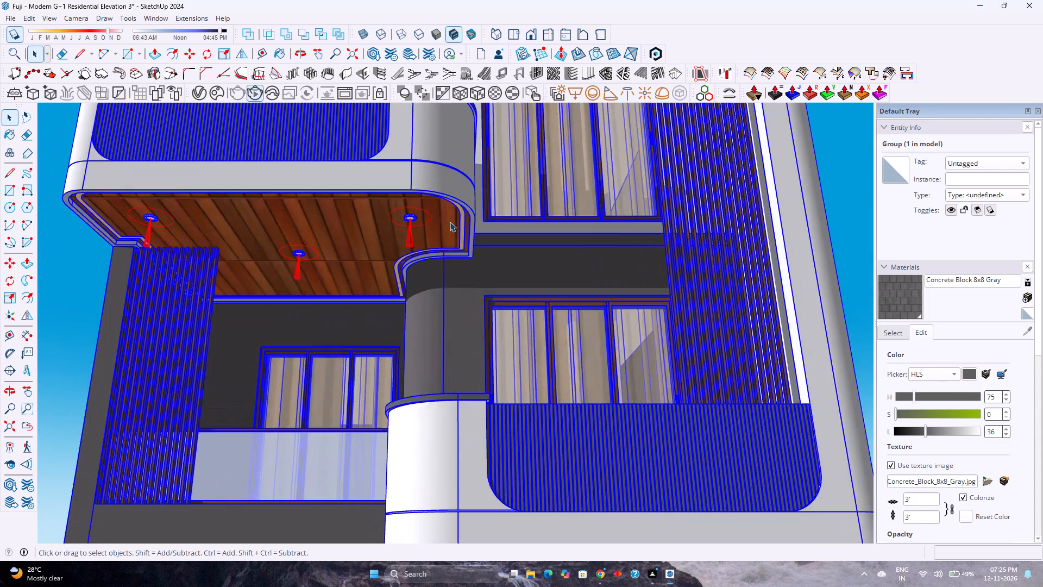
pyautogui.scroll(-2, 450, 222)
pyautogui.scroll(3, 450, 224)
pyautogui.scroll(-4, 450, 224)
pyautogui.scroll(3, 450, 224)
pyautogui.scroll(-4, 450, 224)
pyautogui.scroll(4, 450, 224)
pyautogui.scroll(-4, 450, 224)
pyautogui.scroll(4, 447, 233)
pyautogui.scroll(-4, 447, 233)
pyautogui.scroll(1, 448, 232)
pyautogui.scroll(-4, 451, 228)
pyautogui.scroll(2, 451, 228)
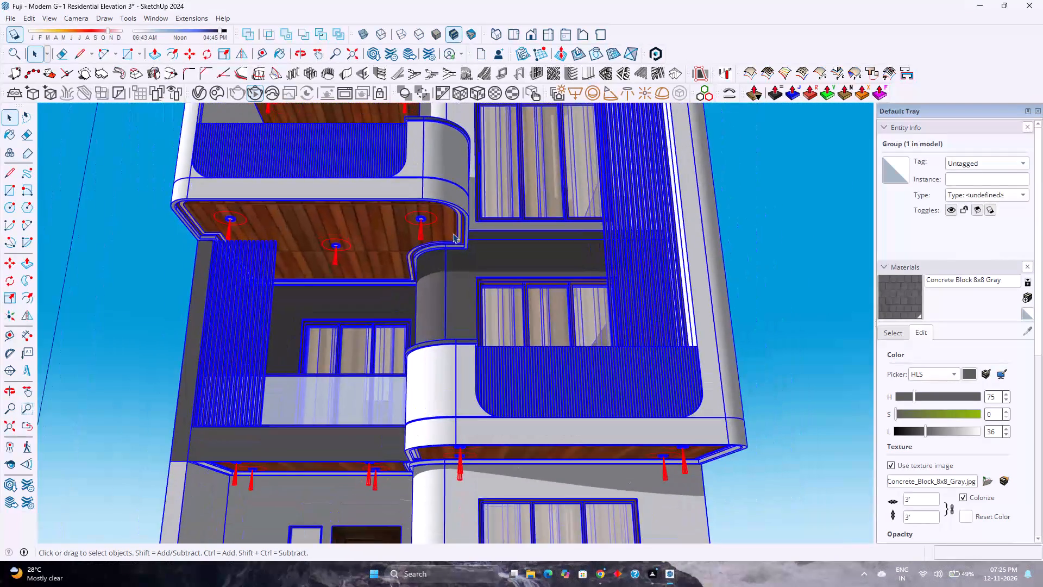
pyautogui.scroll(-3, 453, 234)
pyautogui.scroll(3, 453, 234)
pyautogui.scroll(-8, 453, 234)
pyautogui.scroll(2, 455, 214)
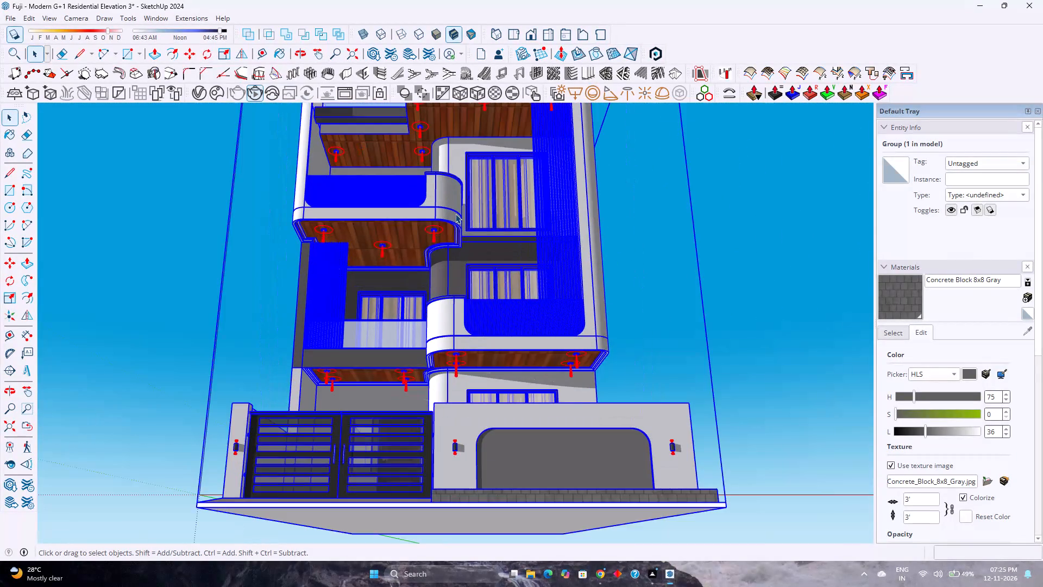
pyautogui.scroll(1, 455, 214)
# Deselect the house group.
pyautogui.click(764, 161)
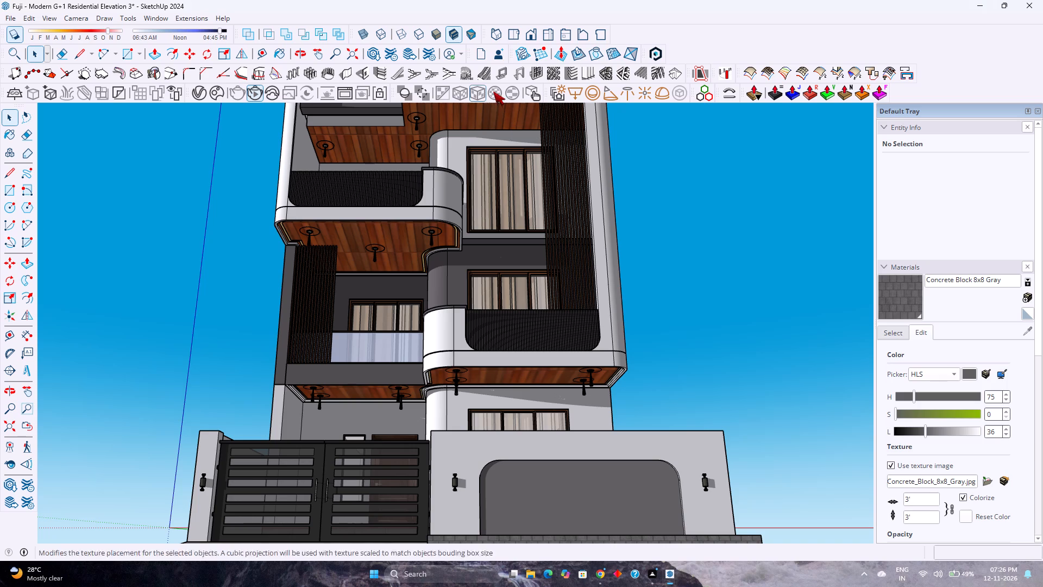
# Restore the front view with the whole house fitted in it.
pyautogui.click(532, 40)
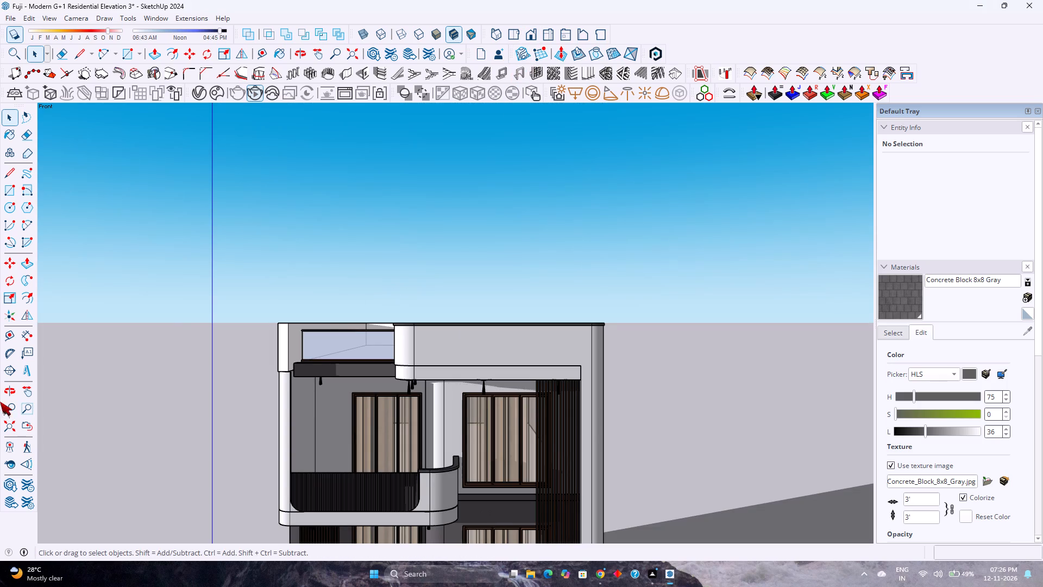
pyautogui.click(5, 421)
# Examine the overall front elevation, comparing the whole house with closer views of its balconies, screens and windows.
pyautogui.scroll(-4, 448, 293)
pyautogui.scroll(3, 448, 293)
pyautogui.scroll(-3, 448, 293)
pyautogui.scroll(3, 448, 293)
pyautogui.scroll(-4, 448, 292)
pyautogui.scroll(4, 448, 292)
pyautogui.scroll(-4, 448, 292)
pyautogui.scroll(3, 447, 291)
pyautogui.scroll(-4, 447, 291)
pyautogui.scroll(4, 447, 291)
pyautogui.scroll(-4, 447, 291)
pyautogui.scroll(3, 447, 291)
pyautogui.scroll(-3, 447, 291)
pyautogui.scroll(3, 447, 291)
pyautogui.scroll(-4, 447, 290)
pyautogui.scroll(4, 447, 290)
pyautogui.scroll(-3, 447, 289)
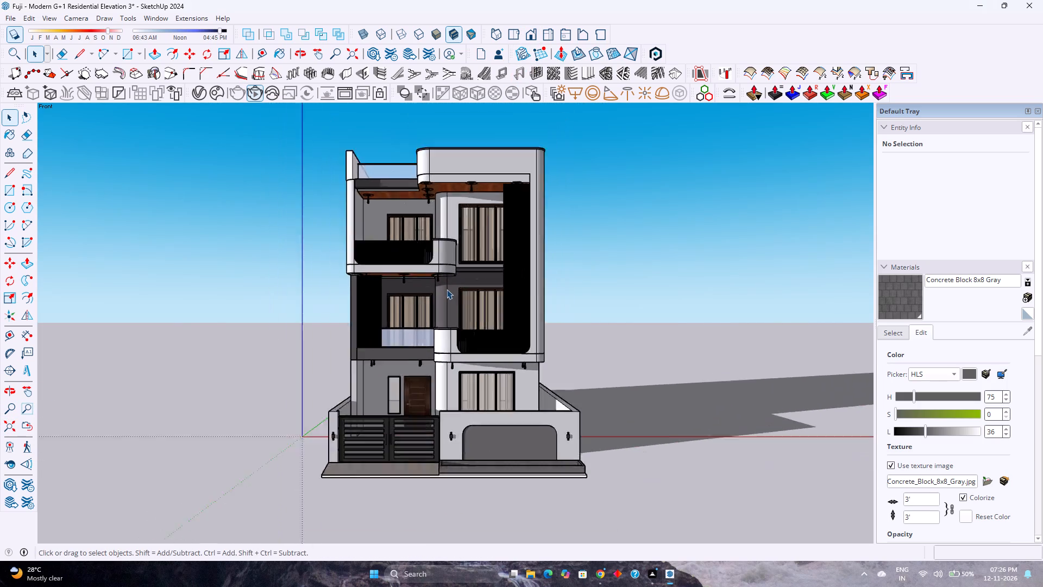
pyautogui.scroll(-1, 447, 289)
pyautogui.scroll(4, 447, 289)
pyautogui.scroll(-4, 447, 289)
pyautogui.scroll(3, 447, 289)
pyautogui.scroll(-3, 447, 289)
pyautogui.scroll(3, 447, 289)
pyautogui.scroll(-4, 447, 288)
pyautogui.scroll(4, 447, 288)
pyautogui.scroll(-4, 447, 288)
pyautogui.scroll(4, 447, 288)
pyautogui.scroll(-4, 447, 288)
pyautogui.scroll(4, 447, 288)
pyautogui.scroll(-4, 447, 288)
pyautogui.scroll(4, 447, 288)
pyautogui.scroll(-4, 447, 288)
pyautogui.scroll(3, 447, 288)
pyautogui.scroll(-4, 447, 288)
pyautogui.scroll(3, 447, 288)
pyautogui.scroll(-3, 447, 288)
pyautogui.scroll(3, 447, 288)
pyautogui.scroll(-3, 447, 288)
pyautogui.scroll(4, 445, 288)
pyautogui.scroll(-5, 365, 291)
pyautogui.scroll(5, 365, 291)
pyautogui.scroll(-4, 365, 291)
pyautogui.scroll(3, 365, 291)
pyautogui.scroll(-4, 365, 291)
pyautogui.scroll(5, 225, 274)
pyautogui.scroll(-4, 227, 274)
pyautogui.scroll(3, 227, 274)
pyautogui.scroll(-3, 227, 274)
pyautogui.scroll(3, 227, 274)
pyautogui.scroll(-2, 227, 274)
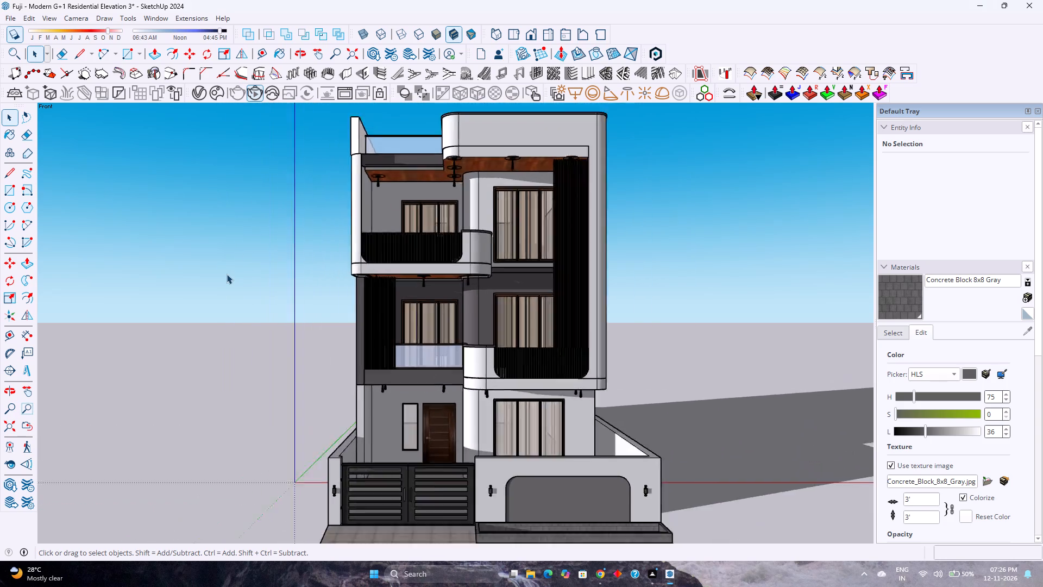
pyautogui.scroll(-1, 227, 274)
pyautogui.scroll(3, 227, 274)
pyautogui.scroll(-3, 227, 274)
pyautogui.scroll(2, 227, 274)
pyautogui.scroll(-2, 227, 274)
pyautogui.scroll(2, 227, 274)
pyautogui.scroll(-4, 227, 273)
pyautogui.scroll(4, 227, 273)
pyautogui.scroll(-4, 227, 273)
pyautogui.scroll(3, 227, 273)
pyautogui.scroll(-3, 229, 272)
pyautogui.scroll(4, 229, 272)
pyautogui.scroll(-2, 229, 272)
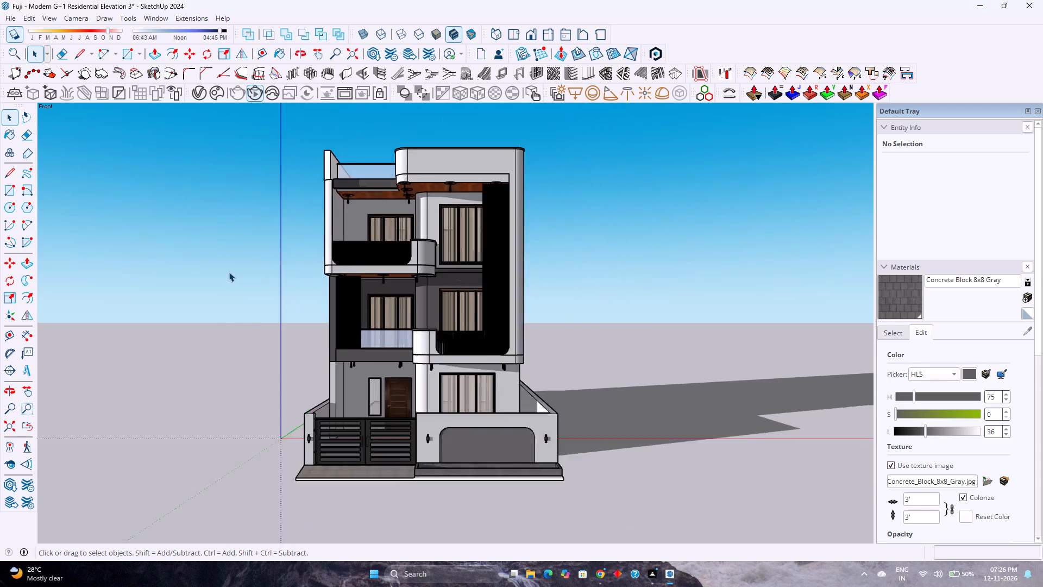
pyautogui.scroll(-2, 229, 272)
pyautogui.scroll(4, 229, 272)
pyautogui.scroll(-4, 229, 272)
pyautogui.scroll(2, 232, 277)
pyautogui.scroll(-4, 431, 432)
pyautogui.scroll(3, 431, 432)
pyautogui.scroll(-2, 431, 429)
pyautogui.scroll(3, 431, 423)
pyautogui.scroll(-3, 431, 422)
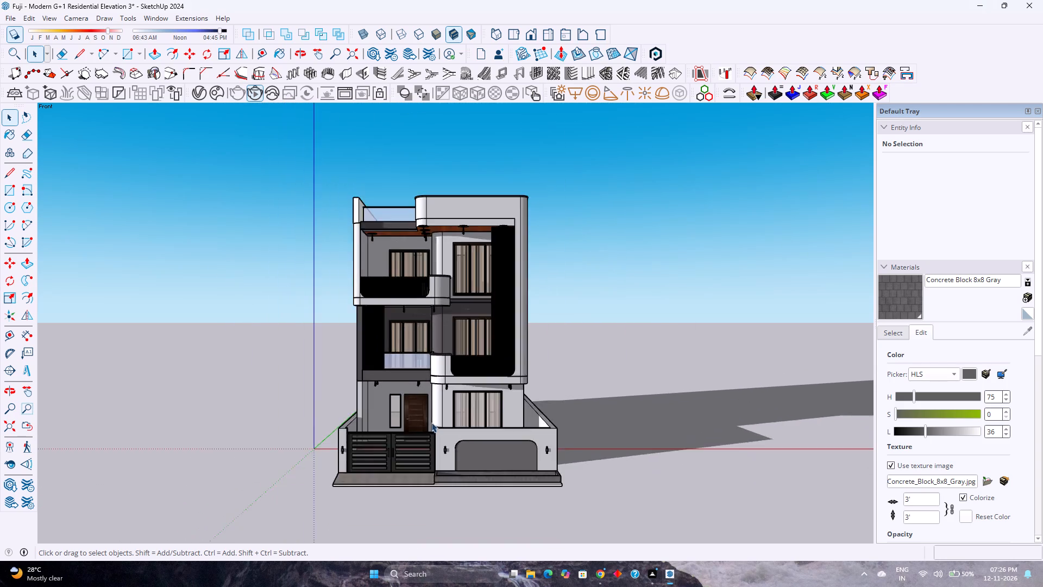
# Examine the ground-floor entrance, gate, boundary wall and planter on the front elevation.
pyautogui.scroll(3, 431, 422)
pyautogui.scroll(-3, 431, 422)
pyautogui.scroll(3, 431, 422)
pyautogui.scroll(-3, 431, 422)
pyautogui.scroll(3, 431, 422)
pyautogui.scroll(-4, 431, 422)
pyautogui.scroll(4, 431, 422)
pyautogui.scroll(-3, 431, 422)
pyautogui.scroll(2, 431, 422)
pyautogui.scroll(-3, 431, 422)
pyautogui.scroll(4, 431, 422)
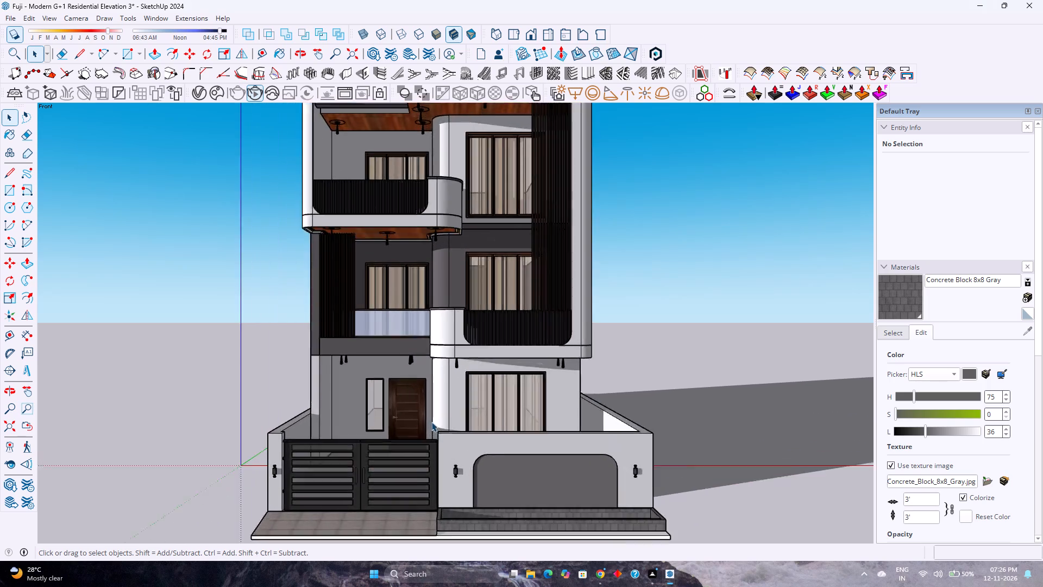
pyautogui.scroll(-4, 431, 422)
pyautogui.scroll(4, 431, 422)
pyautogui.scroll(-3, 431, 422)
pyautogui.scroll(3, 431, 422)
pyautogui.scroll(-3, 431, 421)
pyautogui.scroll(2, 431, 421)
pyautogui.scroll(-4, 431, 421)
pyautogui.scroll(5, 431, 421)
pyautogui.scroll(-5, 431, 420)
pyautogui.scroll(4, 431, 420)
pyautogui.scroll(-3, 431, 419)
pyautogui.scroll(2, 431, 418)
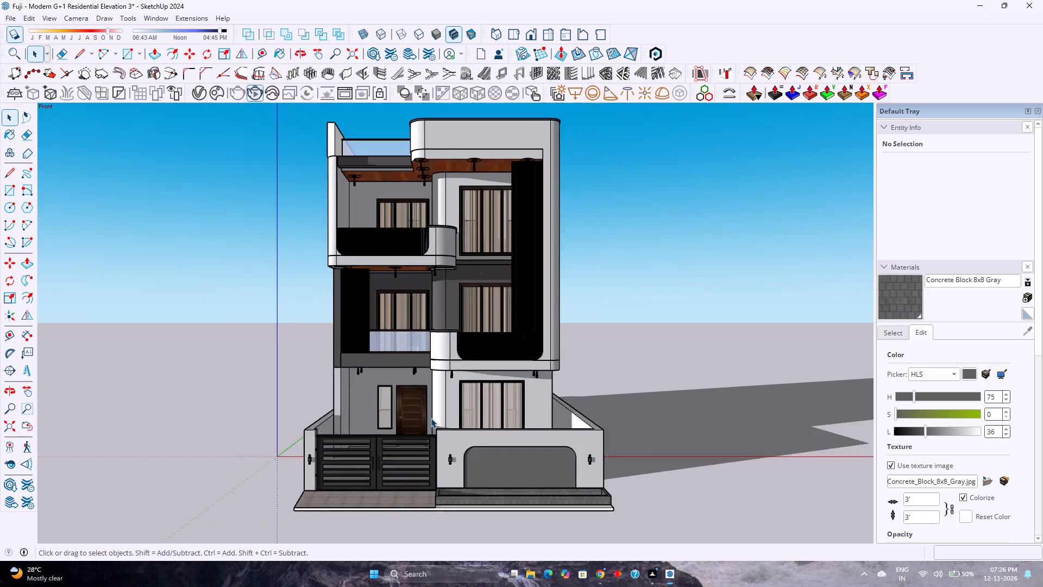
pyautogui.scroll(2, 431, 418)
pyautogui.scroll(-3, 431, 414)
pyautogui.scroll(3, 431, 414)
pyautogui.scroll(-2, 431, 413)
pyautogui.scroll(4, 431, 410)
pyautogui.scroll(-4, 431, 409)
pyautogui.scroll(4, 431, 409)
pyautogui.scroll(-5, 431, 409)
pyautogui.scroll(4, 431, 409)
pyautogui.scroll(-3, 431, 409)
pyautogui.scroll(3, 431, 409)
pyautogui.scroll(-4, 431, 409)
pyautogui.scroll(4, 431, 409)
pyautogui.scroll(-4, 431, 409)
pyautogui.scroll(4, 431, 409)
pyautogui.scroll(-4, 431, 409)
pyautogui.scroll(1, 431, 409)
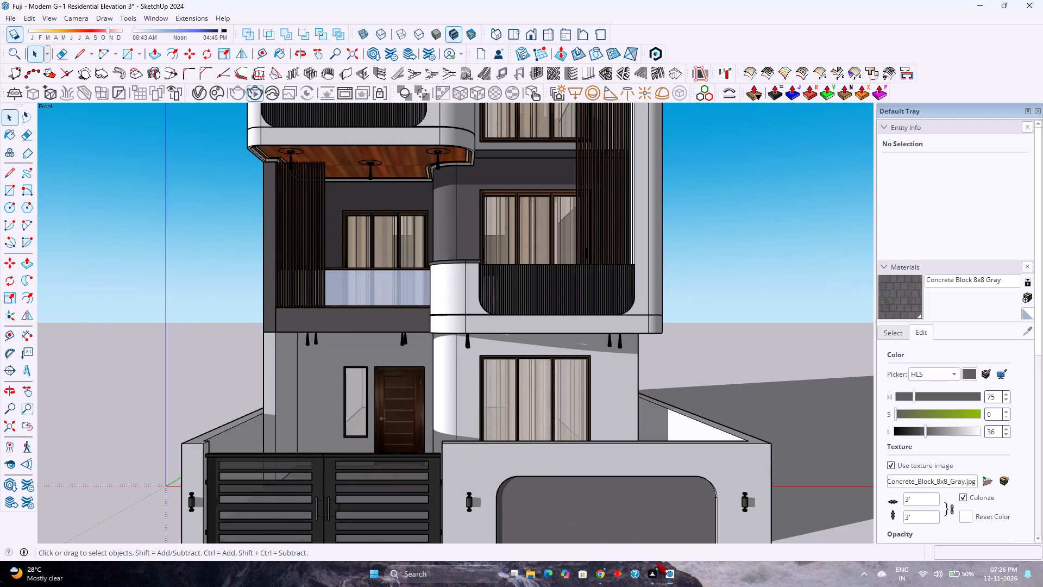
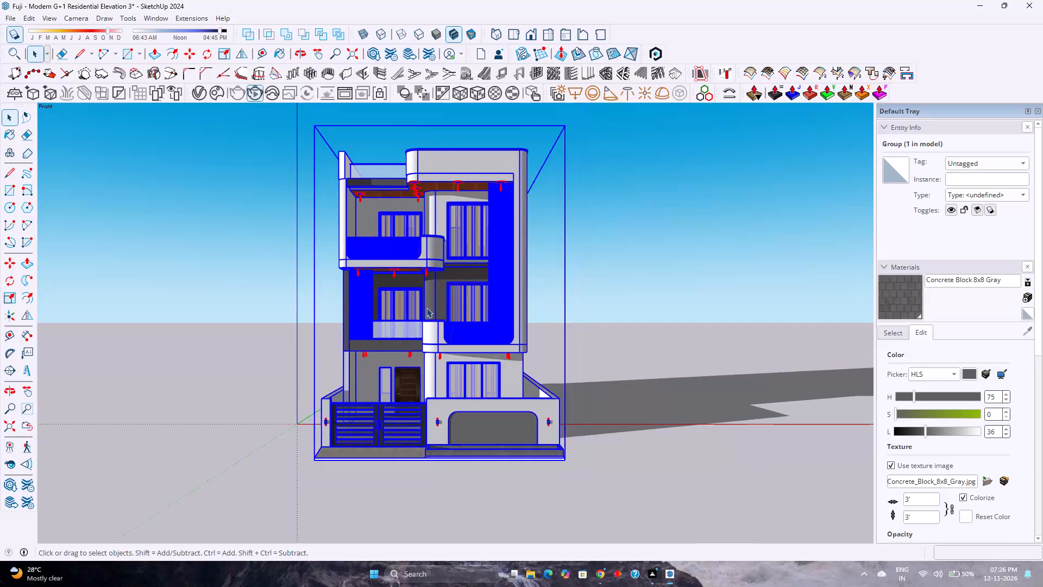
# Fit the whole house in the front view and deselect the house group.
pyautogui.scroll(1, 426, 308)
pyautogui.scroll(-2, 426, 308)
pyautogui.scroll(3, 435, 287)
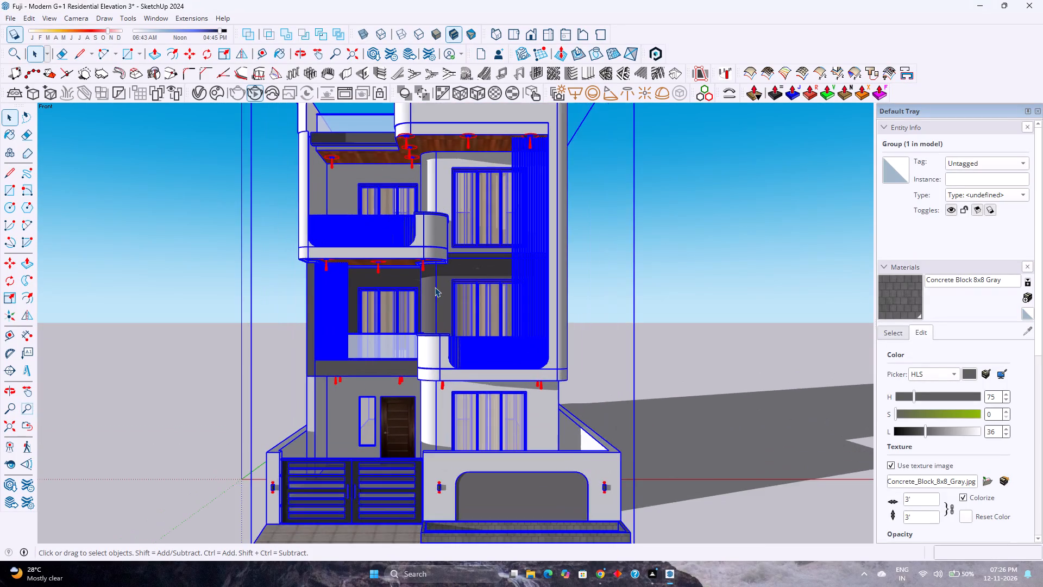
pyautogui.scroll(-1, 435, 287)
pyautogui.scroll(1, 435, 287)
pyautogui.scroll(-1, 435, 287)
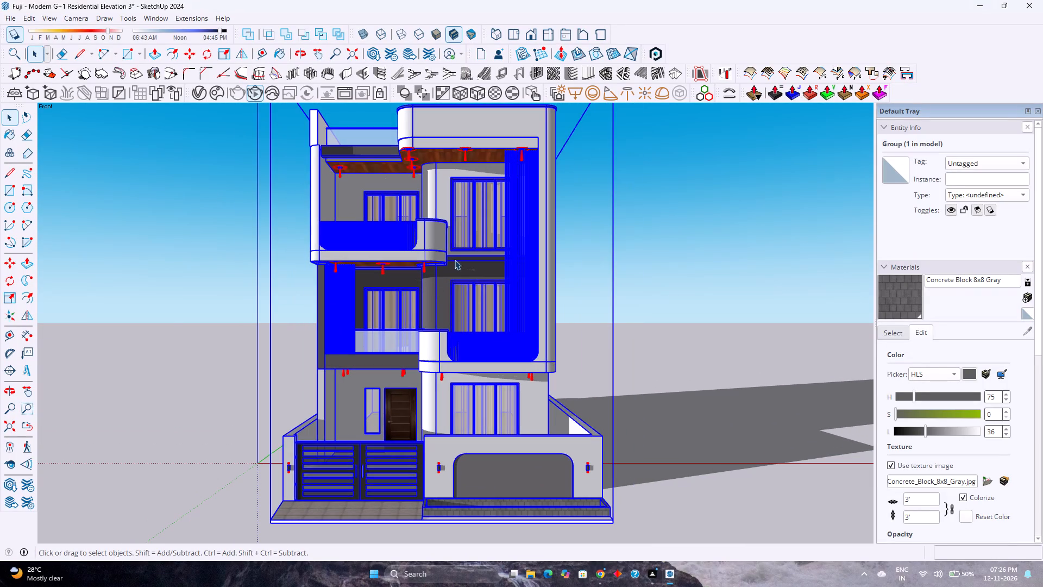
pyautogui.click(12, 425)
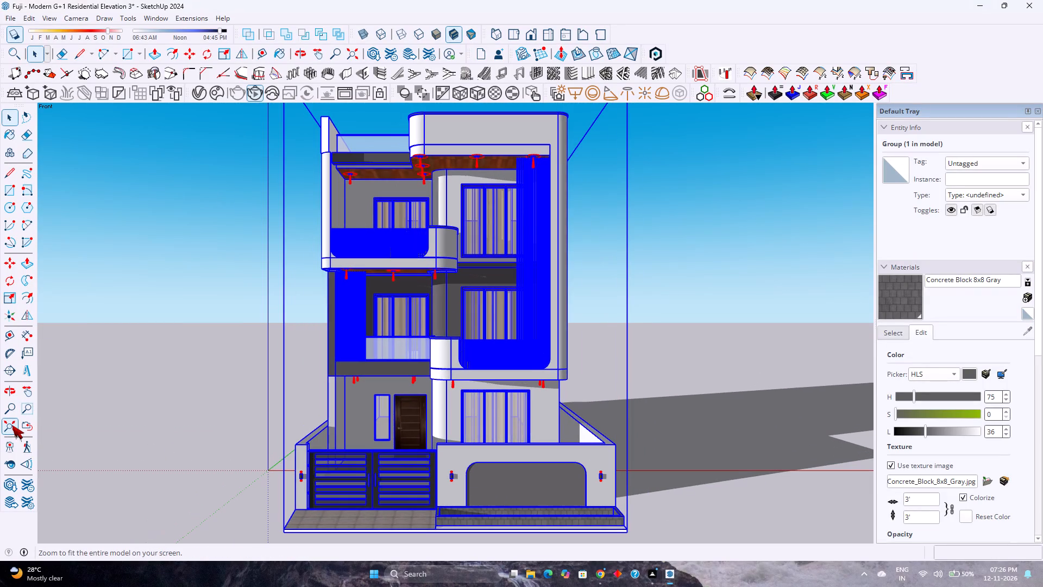
pyautogui.click(150, 365)
# Open the house group and inspect its nested upper balcony and first-floor slab groups on the front elevation.
pyautogui.doubleClick(440, 349)
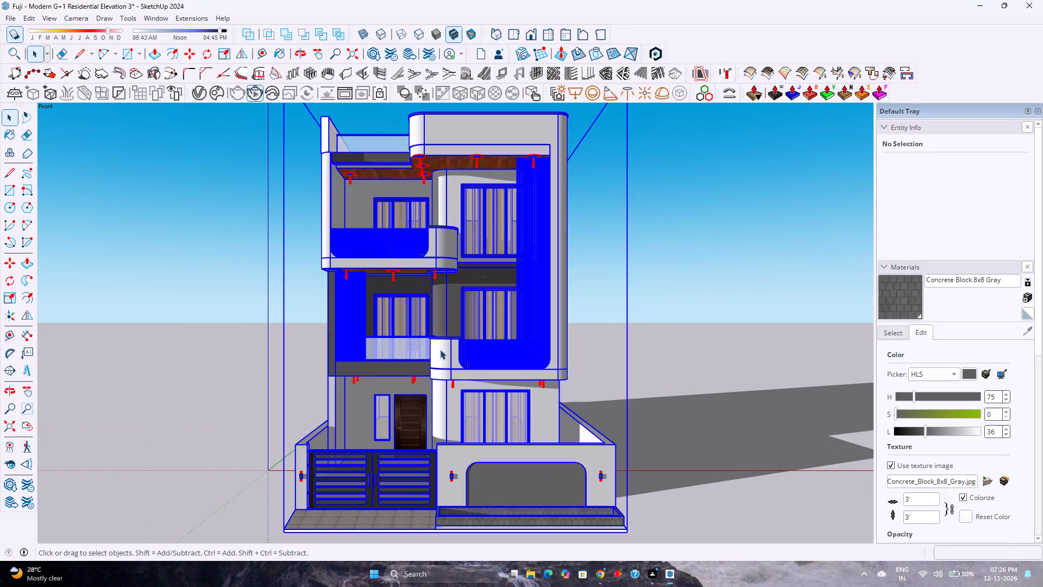
pyautogui.doubleClick(440, 349)
pyautogui.doubleClick(440, 349)
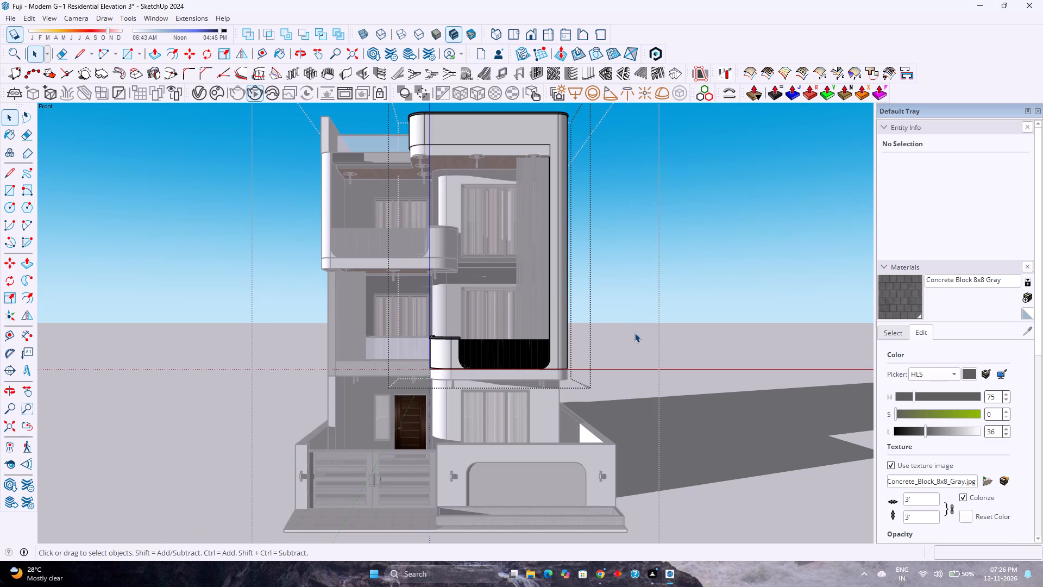
pyautogui.click(686, 323)
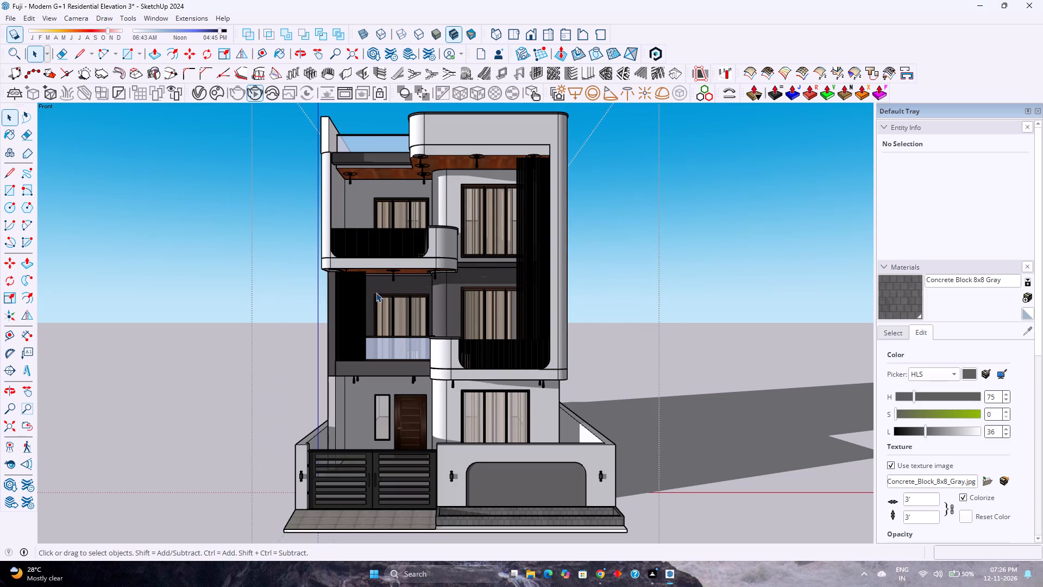
pyautogui.click(399, 266)
pyautogui.click(452, 249)
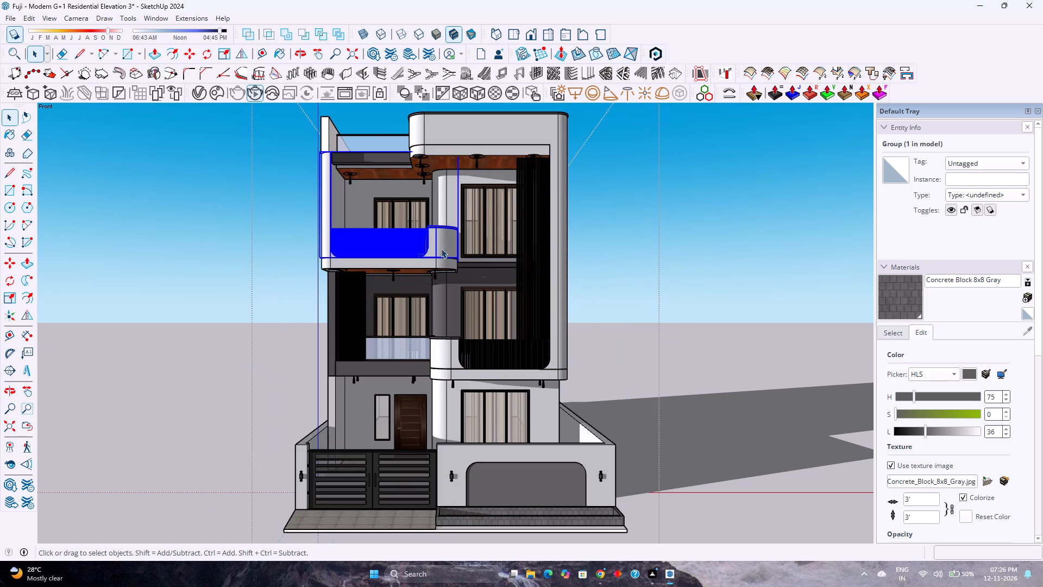
pyautogui.click(261, 286)
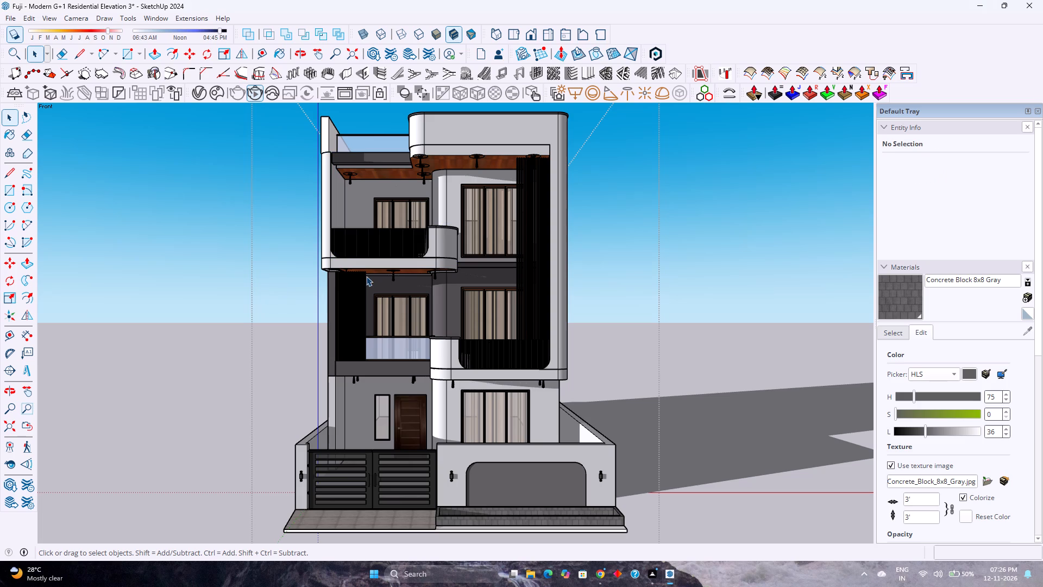
pyautogui.click(464, 371)
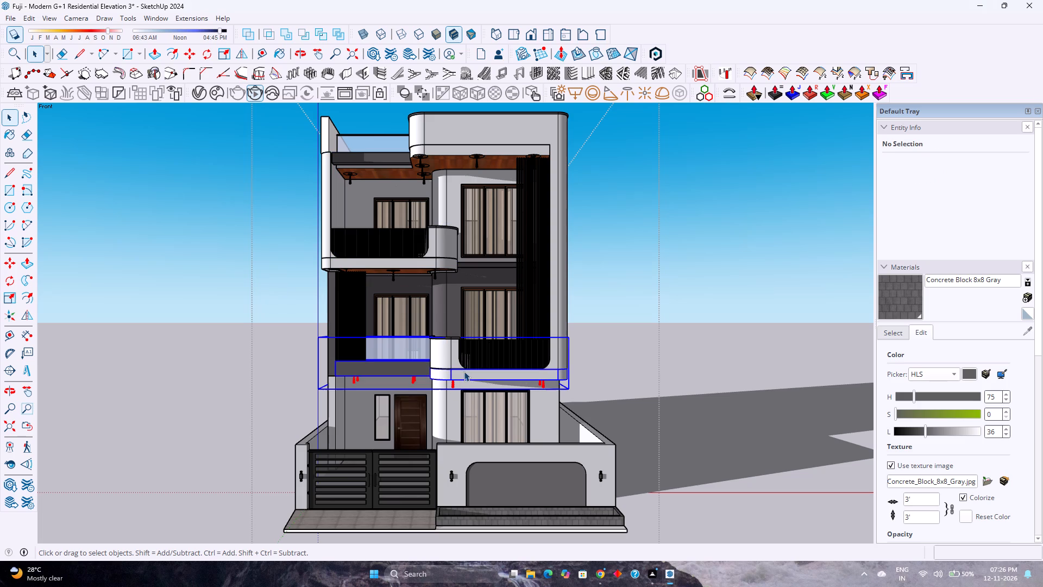
pyautogui.click(404, 251)
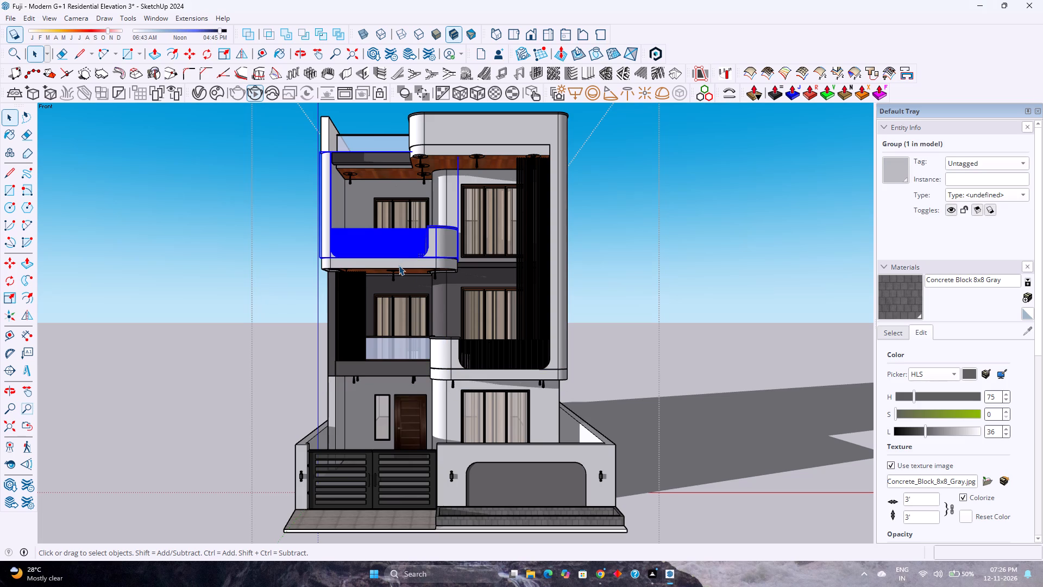
pyautogui.click(399, 265)
pyautogui.click(597, 253)
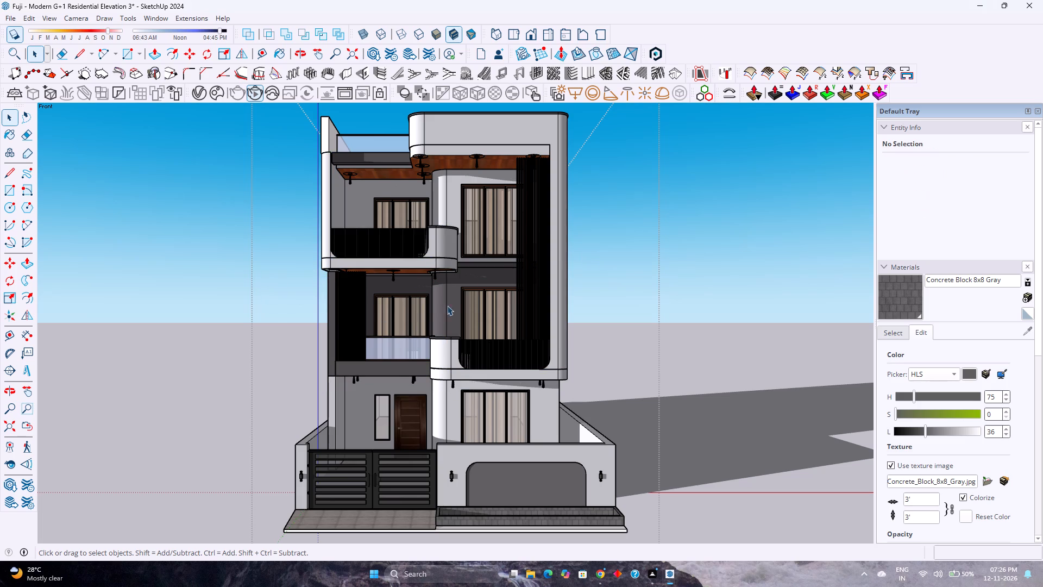
# Examine the front elevation's balconies, soffits, vertical screens and windows, comparing closer views with the whole house.
pyautogui.scroll(-3, 451, 305)
pyautogui.scroll(2, 451, 305)
pyautogui.scroll(-2, 451, 305)
pyautogui.scroll(2, 451, 305)
pyautogui.scroll(-2, 451, 305)
pyautogui.scroll(2, 451, 305)
pyautogui.scroll(-2, 451, 305)
pyautogui.scroll(1, 451, 305)
pyautogui.scroll(-2, 451, 305)
pyautogui.scroll(3, 451, 305)
pyautogui.scroll(-3, 451, 305)
pyautogui.scroll(2, 451, 305)
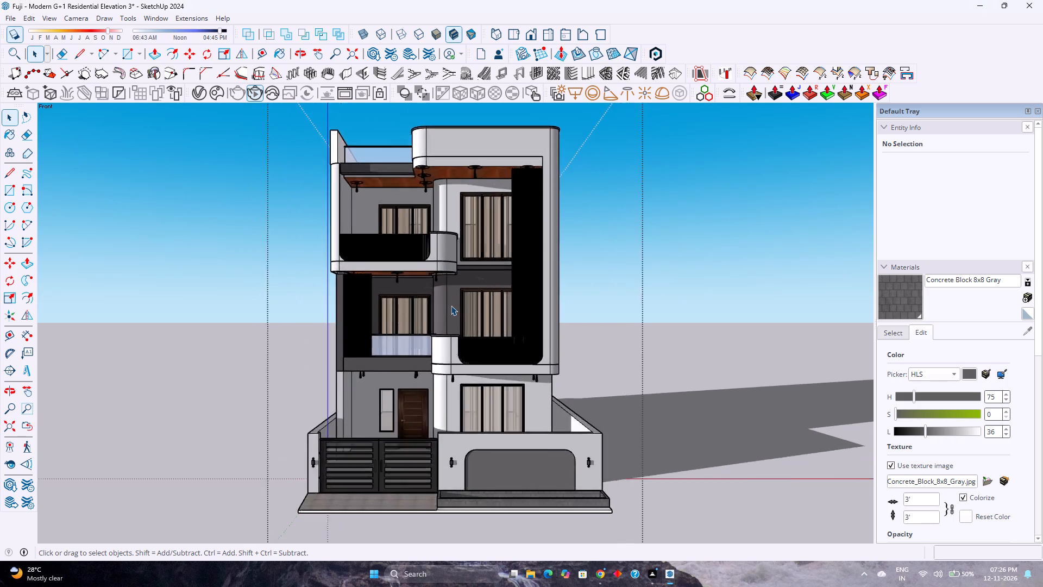
pyautogui.scroll(-2, 451, 305)
pyautogui.scroll(3, 451, 305)
pyautogui.scroll(-4, 451, 305)
pyautogui.scroll(4, 451, 305)
pyautogui.scroll(-4, 451, 305)
pyautogui.scroll(3, 451, 305)
pyautogui.scroll(-3, 451, 305)
pyautogui.scroll(2, 451, 305)
pyautogui.scroll(-1, 451, 305)
pyautogui.scroll(2, 451, 305)
pyautogui.scroll(-2, 451, 305)
pyautogui.scroll(1, 451, 305)
pyautogui.scroll(-1, 451, 305)
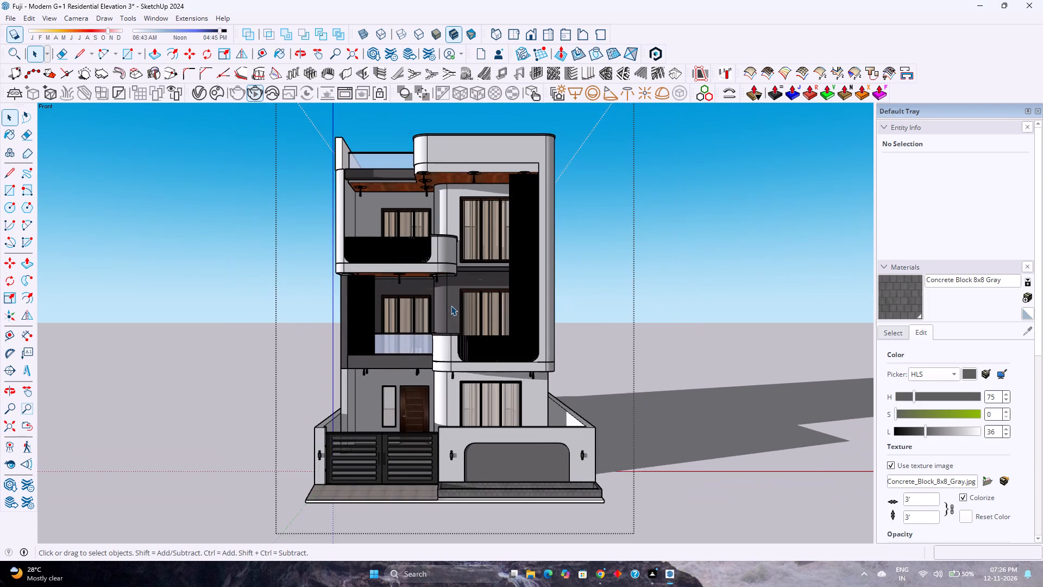
pyautogui.scroll(2, 451, 305)
pyautogui.scroll(-1, 451, 305)
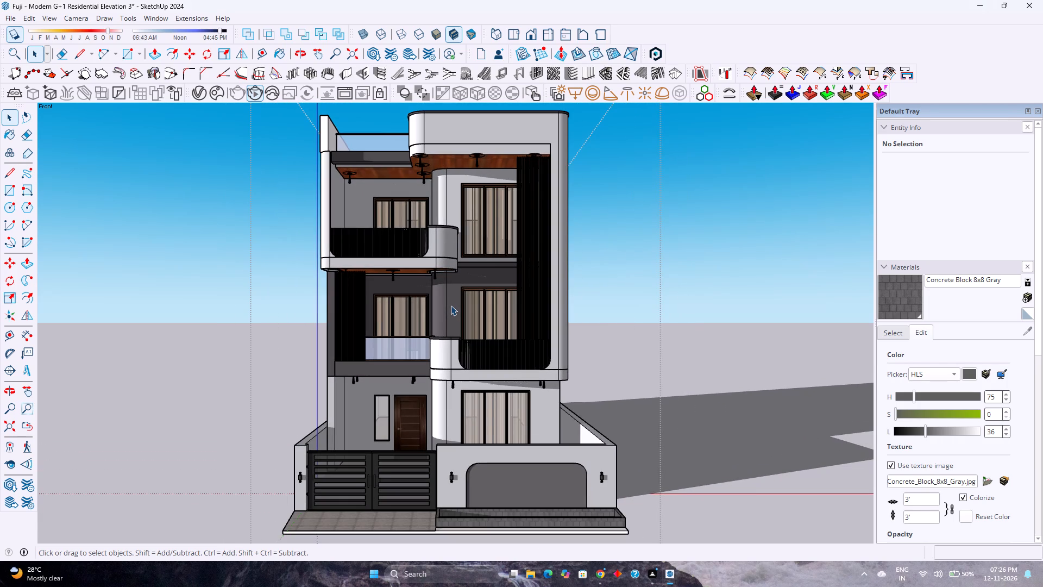
pyautogui.scroll(2, 451, 305)
pyautogui.scroll(-4, 451, 305)
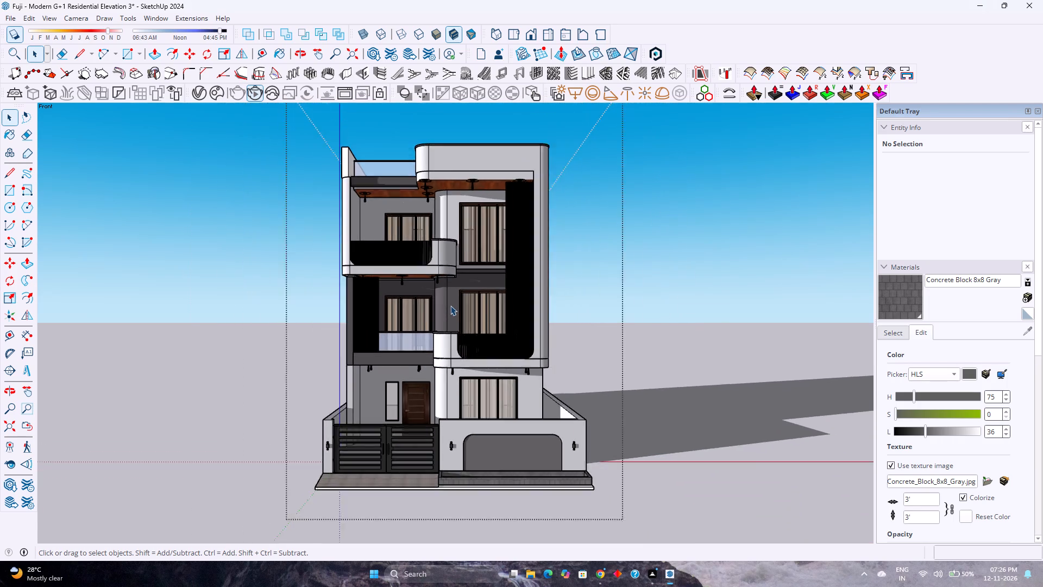
pyautogui.scroll(3, 450, 305)
pyautogui.scroll(-2, 450, 305)
pyautogui.scroll(1, 450, 305)
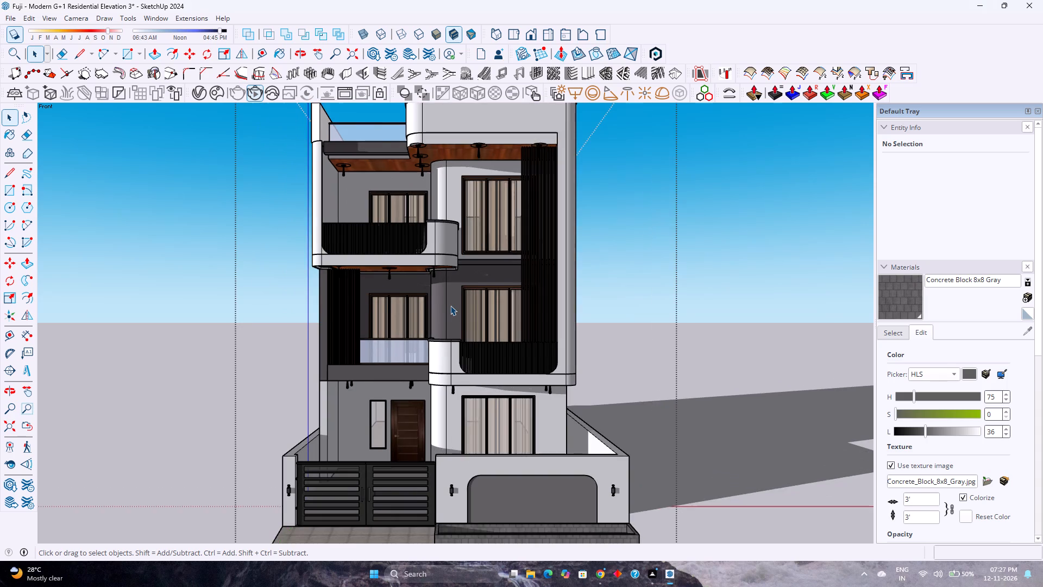
pyautogui.scroll(-1, 450, 305)
pyautogui.scroll(2, 450, 305)
pyautogui.scroll(-3, 450, 305)
pyautogui.scroll(4, 450, 305)
pyautogui.scroll(-4, 450, 305)
pyautogui.scroll(3, 450, 305)
pyautogui.scroll(-4, 450, 306)
pyautogui.scroll(5, 450, 307)
pyautogui.scroll(-5, 450, 307)
pyautogui.scroll(4, 450, 307)
pyautogui.scroll(-4, 450, 307)
pyautogui.scroll(3, 450, 307)
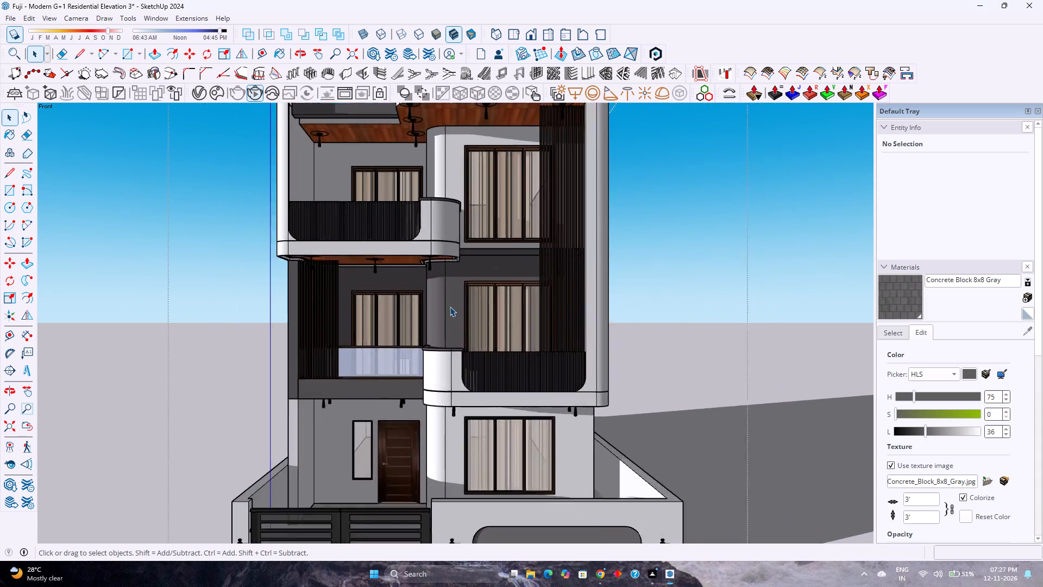
pyautogui.scroll(-3, 450, 307)
pyautogui.scroll(3, 450, 307)
pyautogui.scroll(-3, 450, 307)
pyautogui.scroll(3, 450, 307)
pyautogui.scroll(-3, 450, 307)
pyautogui.scroll(3, 450, 307)
pyautogui.scroll(-3, 450, 307)
pyautogui.scroll(3, 450, 307)
pyautogui.scroll(-3, 449, 307)
pyautogui.scroll(3, 448, 307)
pyautogui.scroll(-4, 448, 307)
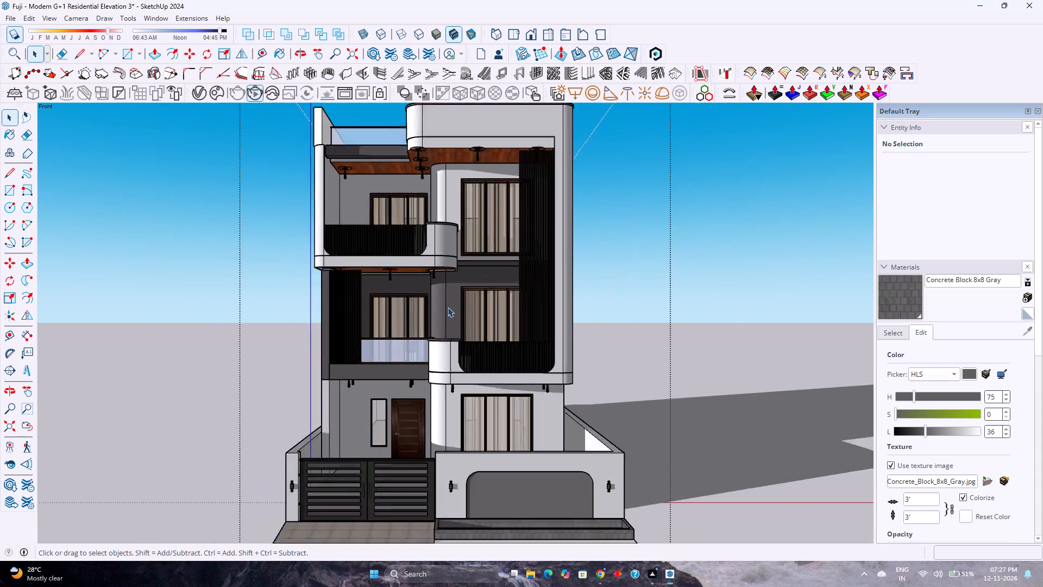
pyautogui.scroll(4, 448, 307)
pyautogui.scroll(-8, 448, 307)
pyautogui.scroll(4, 447, 307)
pyautogui.scroll(-3, 447, 307)
pyautogui.scroll(2, 447, 307)
pyautogui.scroll(-2, 447, 307)
pyautogui.scroll(2, 447, 307)
pyautogui.scroll(-3, 447, 307)
pyautogui.scroll(3, 447, 307)
pyautogui.scroll(-3, 447, 307)
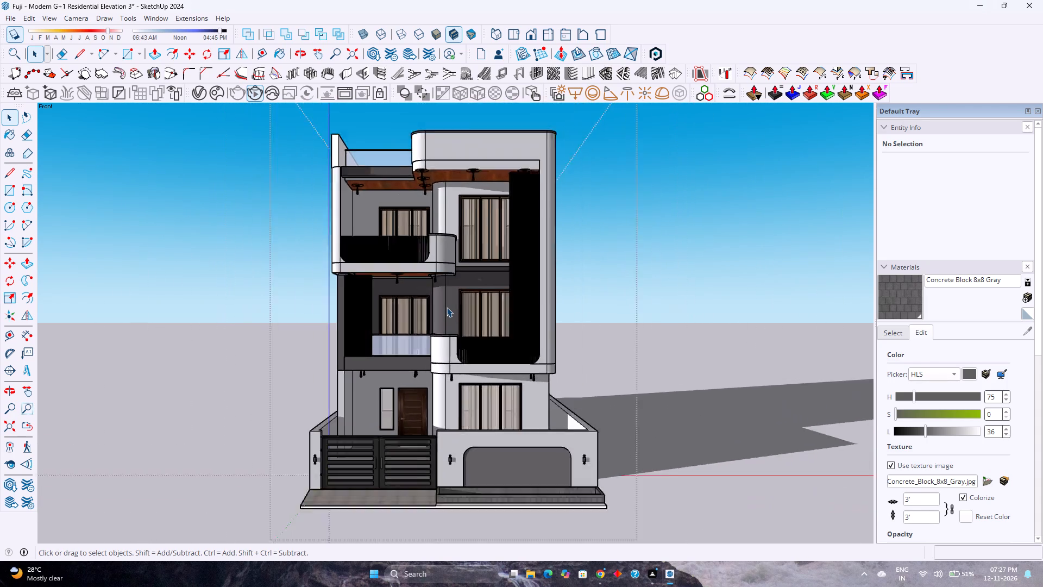
pyautogui.scroll(3, 447, 307)
pyautogui.scroll(-3, 447, 307)
pyautogui.scroll(3, 447, 307)
pyautogui.scroll(-3, 447, 307)
pyautogui.scroll(4, 447, 307)
pyautogui.scroll(-4, 447, 307)
pyautogui.scroll(3, 447, 307)
pyautogui.scroll(-3, 447, 307)
pyautogui.scroll(4, 447, 308)
pyautogui.scroll(-5, 445, 310)
pyautogui.scroll(2, 444, 310)
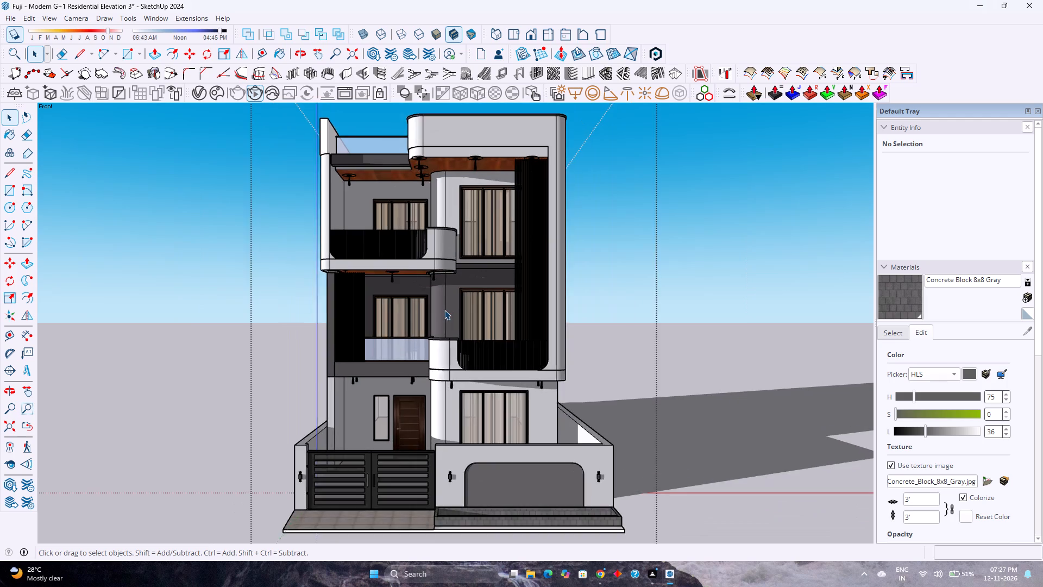
pyautogui.scroll(3, 444, 310)
pyautogui.scroll(-5, 443, 310)
pyautogui.scroll(4, 443, 310)
pyautogui.scroll(-4, 443, 310)
pyautogui.scroll(5, 443, 310)
pyautogui.scroll(-4, 443, 310)
pyautogui.scroll(1, 443, 310)
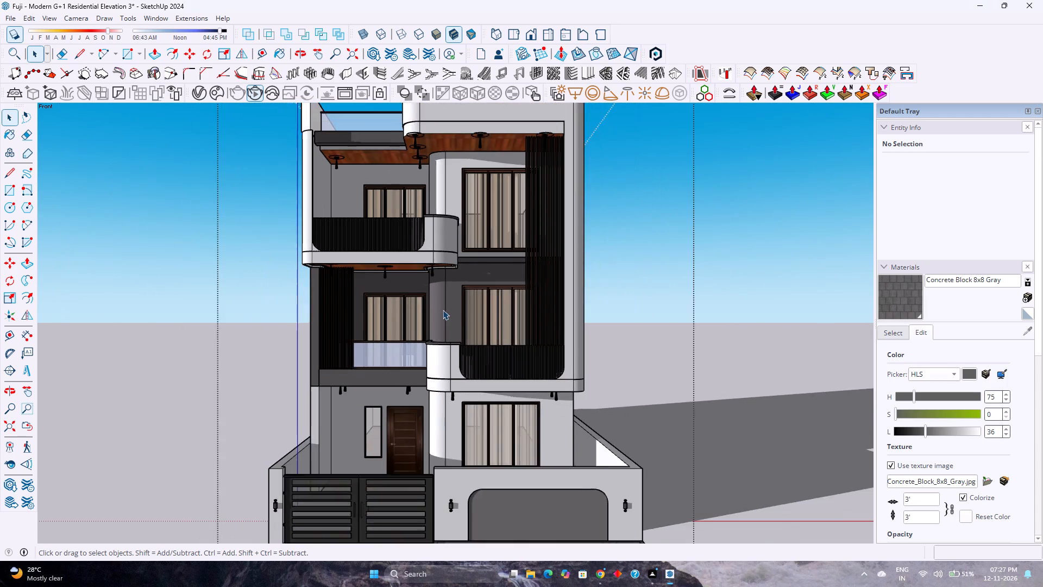
pyautogui.scroll(-7, 344, 334)
pyautogui.scroll(3, 311, 429)
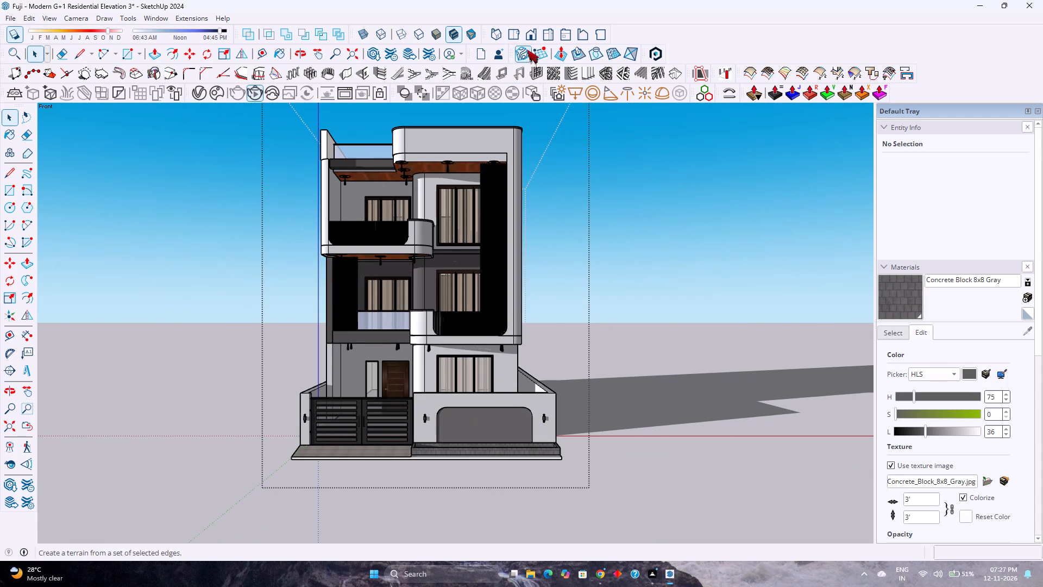
# Restore the front view with the whole house fitted in it.
pyautogui.click(533, 34)
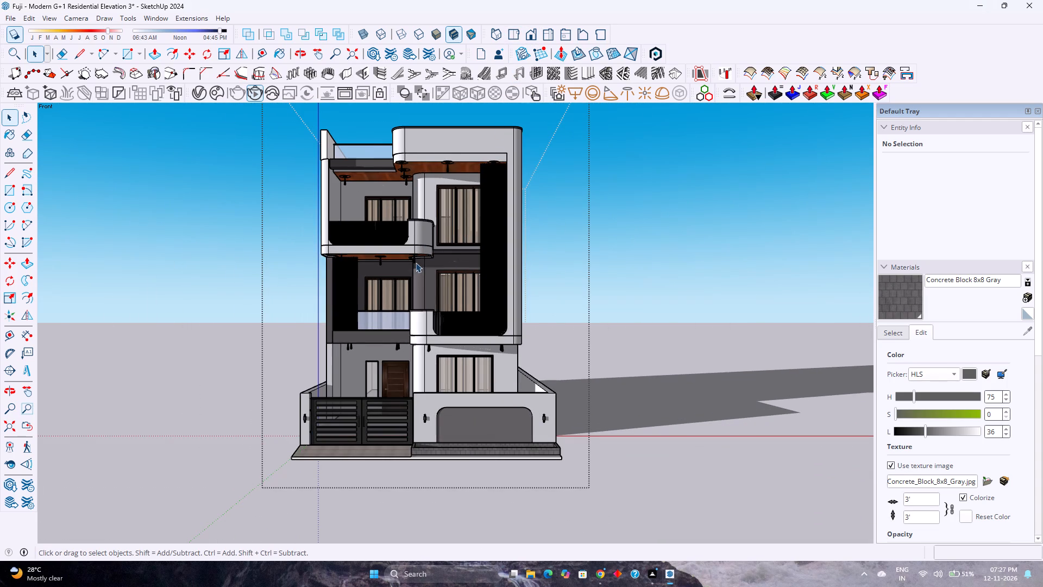
pyautogui.scroll(3, 416, 263)
pyautogui.scroll(-2, 416, 263)
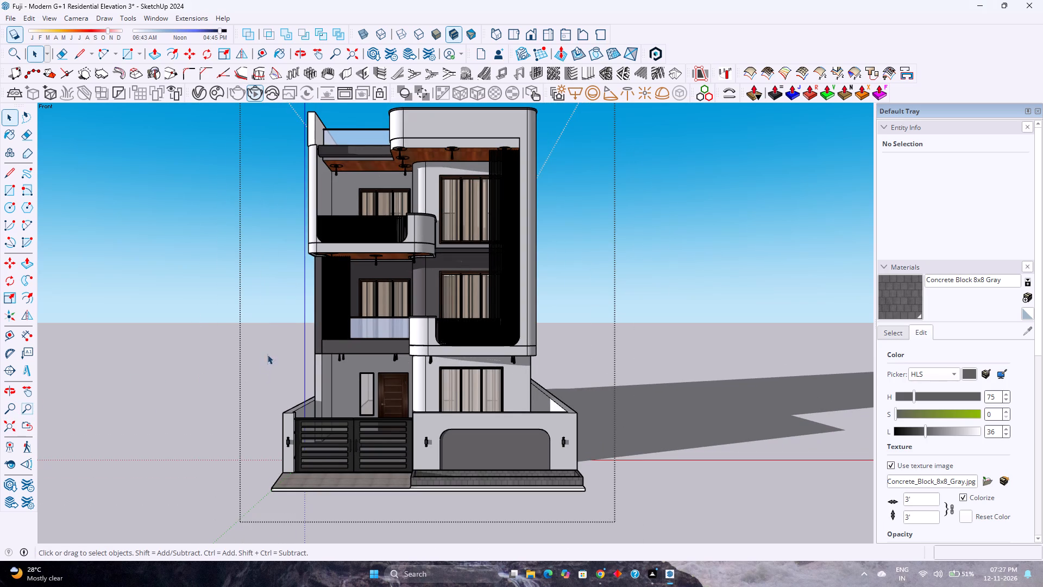
pyautogui.click(531, 40)
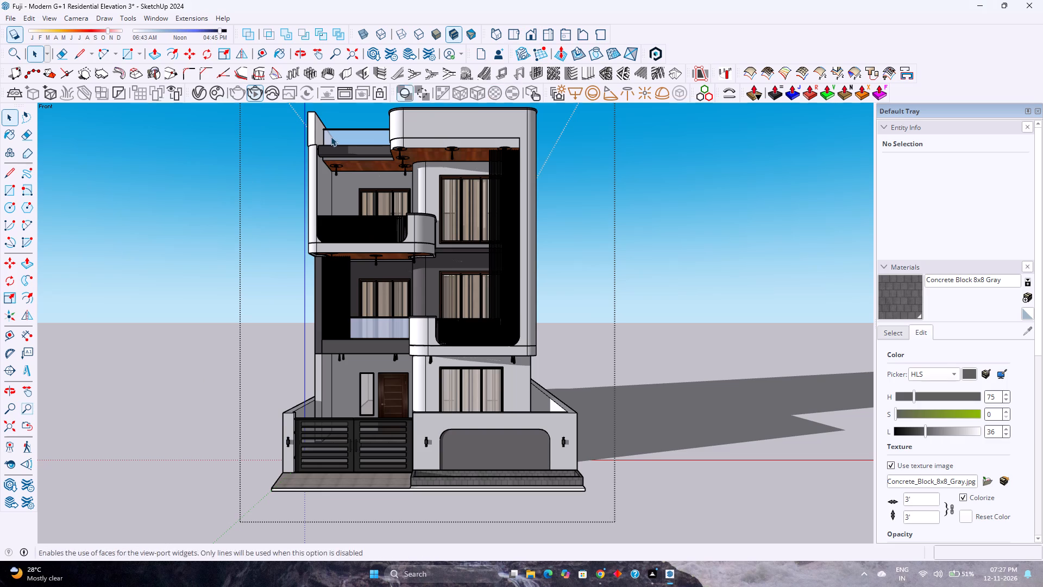
pyautogui.click(14, 427)
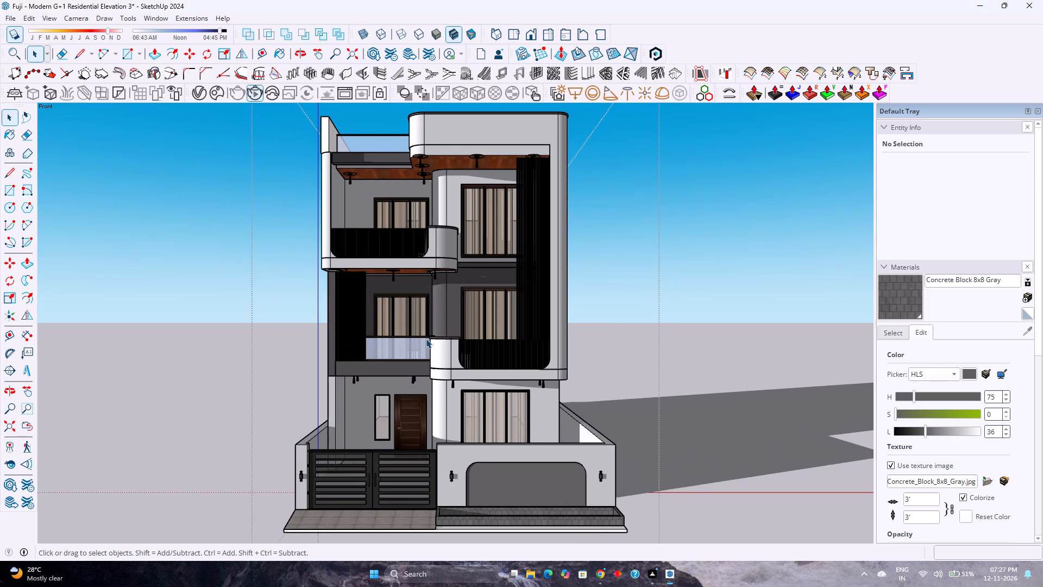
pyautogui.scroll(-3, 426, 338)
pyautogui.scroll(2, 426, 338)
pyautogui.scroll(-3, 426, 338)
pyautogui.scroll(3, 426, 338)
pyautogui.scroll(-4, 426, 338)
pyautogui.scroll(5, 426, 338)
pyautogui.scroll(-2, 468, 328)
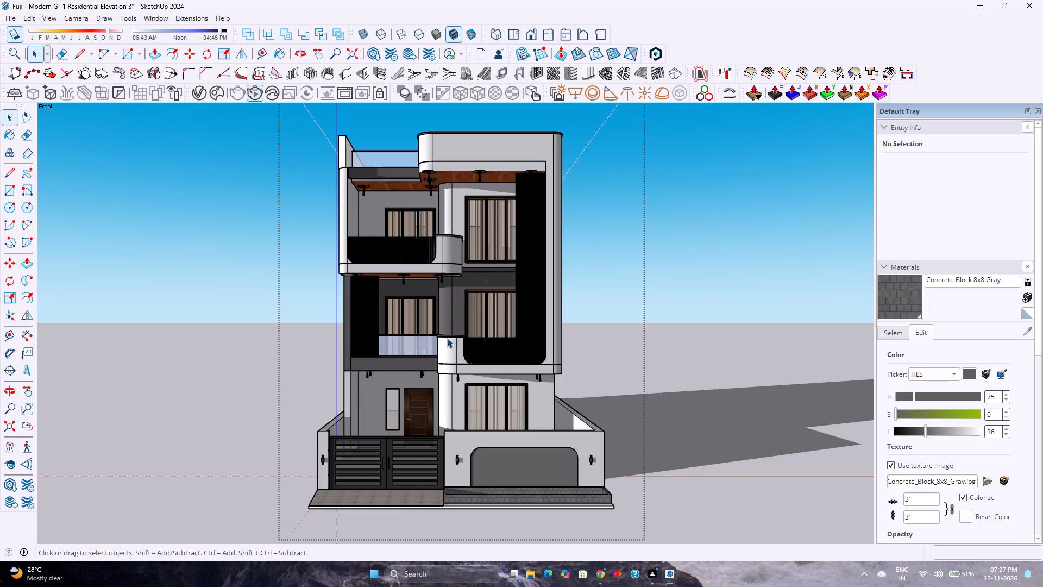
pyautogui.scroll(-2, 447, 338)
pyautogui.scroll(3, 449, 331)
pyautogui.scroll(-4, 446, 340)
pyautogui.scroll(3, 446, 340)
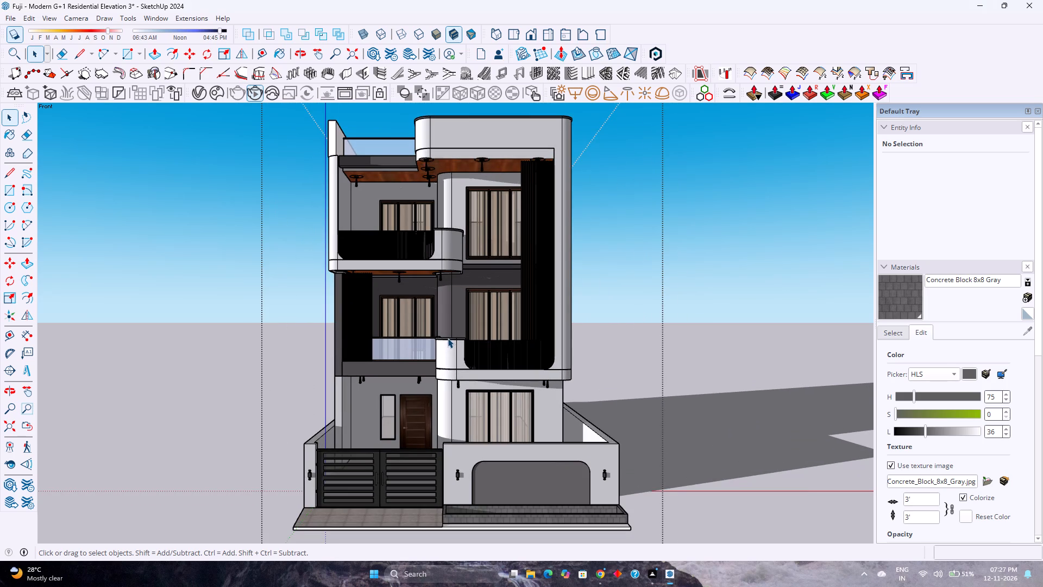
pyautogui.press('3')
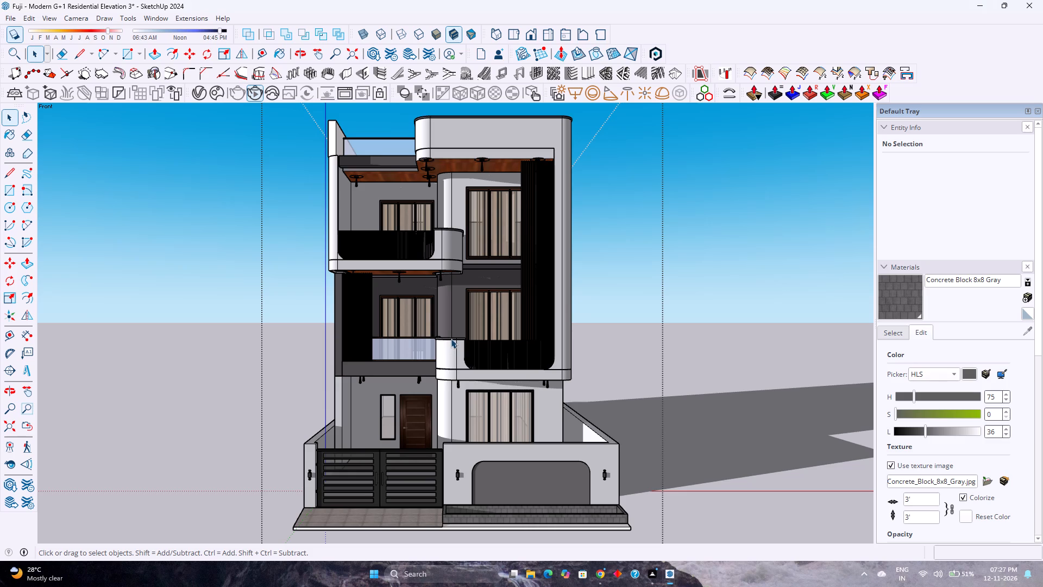
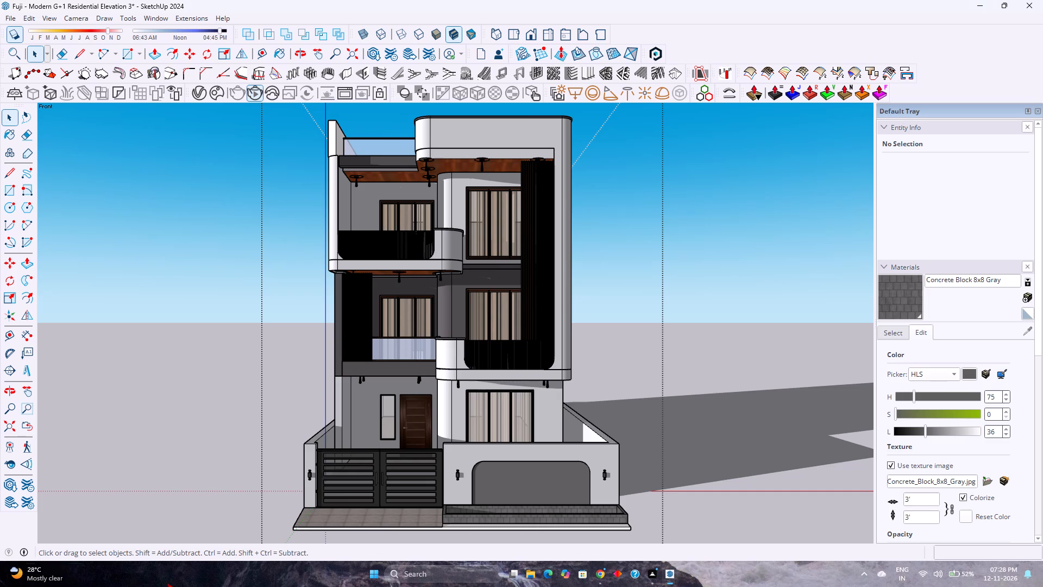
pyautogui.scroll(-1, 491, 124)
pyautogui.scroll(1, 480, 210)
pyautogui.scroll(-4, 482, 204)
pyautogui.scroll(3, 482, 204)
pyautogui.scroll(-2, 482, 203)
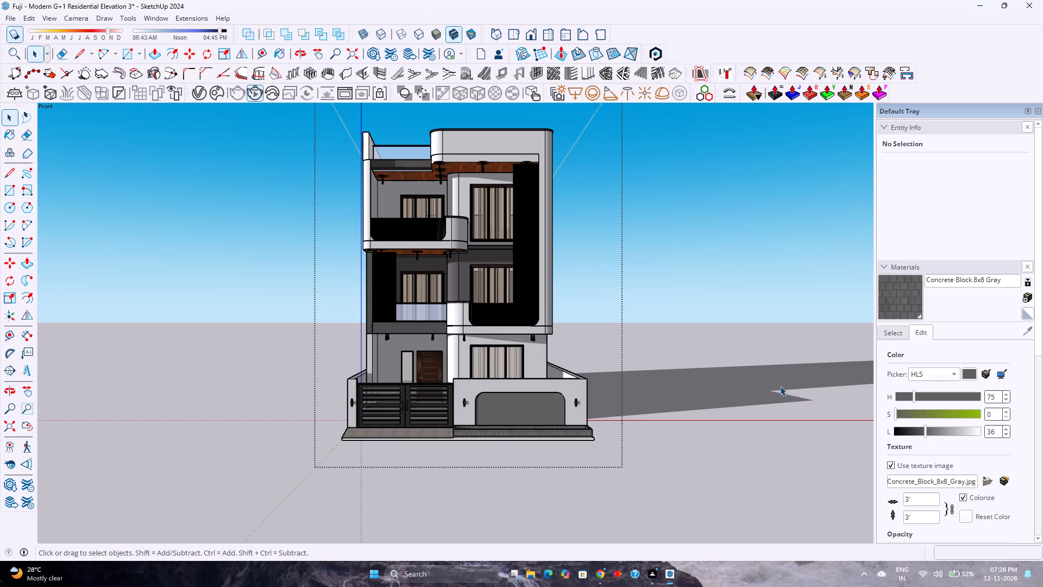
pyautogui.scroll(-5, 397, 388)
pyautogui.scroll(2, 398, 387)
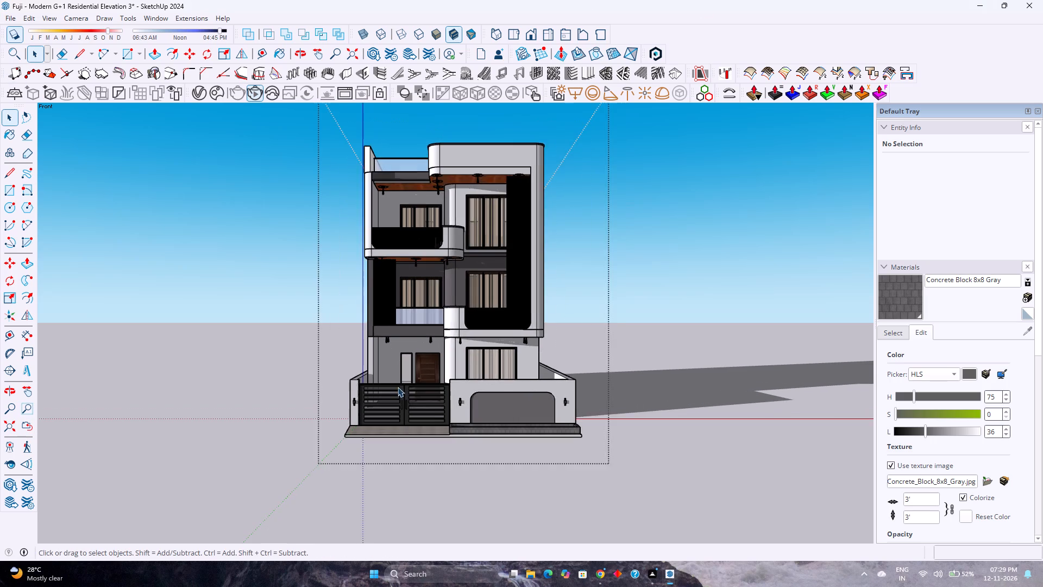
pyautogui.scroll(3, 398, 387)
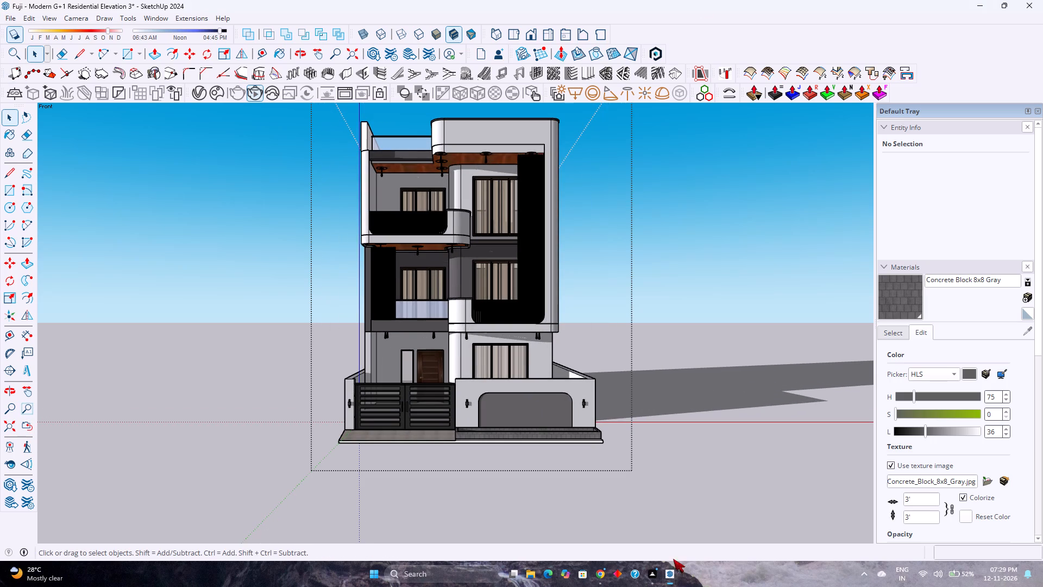
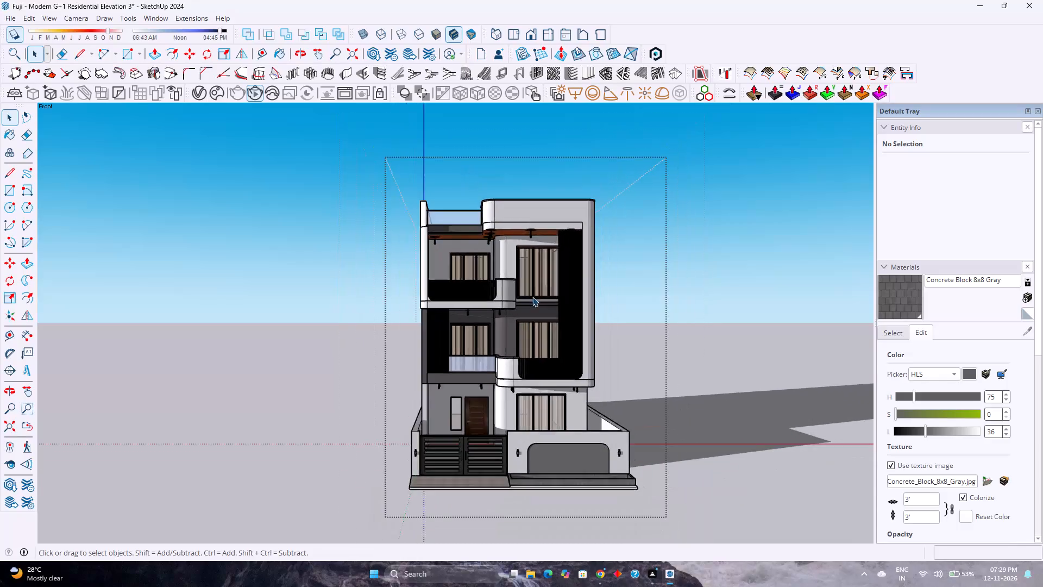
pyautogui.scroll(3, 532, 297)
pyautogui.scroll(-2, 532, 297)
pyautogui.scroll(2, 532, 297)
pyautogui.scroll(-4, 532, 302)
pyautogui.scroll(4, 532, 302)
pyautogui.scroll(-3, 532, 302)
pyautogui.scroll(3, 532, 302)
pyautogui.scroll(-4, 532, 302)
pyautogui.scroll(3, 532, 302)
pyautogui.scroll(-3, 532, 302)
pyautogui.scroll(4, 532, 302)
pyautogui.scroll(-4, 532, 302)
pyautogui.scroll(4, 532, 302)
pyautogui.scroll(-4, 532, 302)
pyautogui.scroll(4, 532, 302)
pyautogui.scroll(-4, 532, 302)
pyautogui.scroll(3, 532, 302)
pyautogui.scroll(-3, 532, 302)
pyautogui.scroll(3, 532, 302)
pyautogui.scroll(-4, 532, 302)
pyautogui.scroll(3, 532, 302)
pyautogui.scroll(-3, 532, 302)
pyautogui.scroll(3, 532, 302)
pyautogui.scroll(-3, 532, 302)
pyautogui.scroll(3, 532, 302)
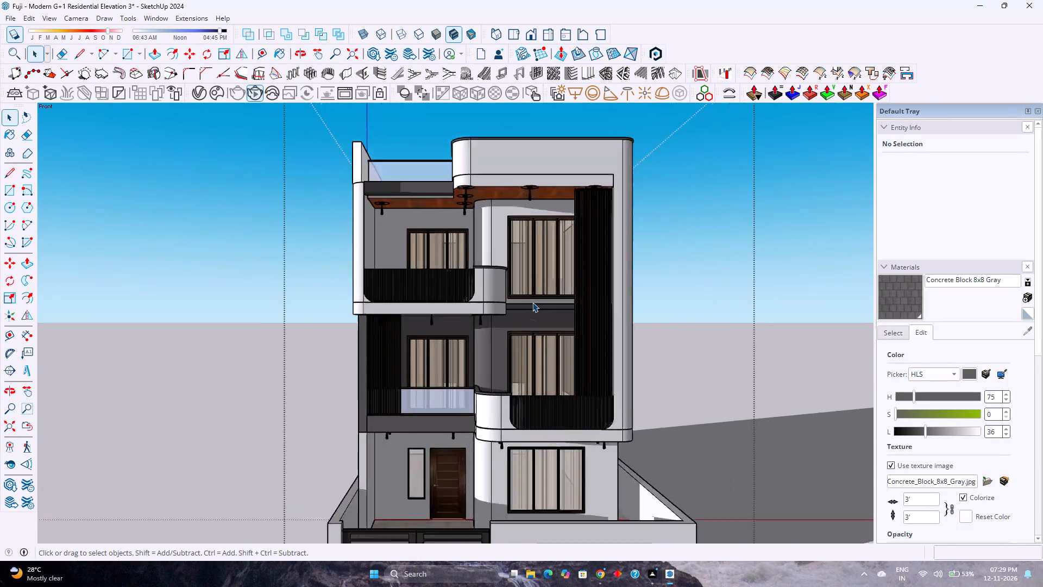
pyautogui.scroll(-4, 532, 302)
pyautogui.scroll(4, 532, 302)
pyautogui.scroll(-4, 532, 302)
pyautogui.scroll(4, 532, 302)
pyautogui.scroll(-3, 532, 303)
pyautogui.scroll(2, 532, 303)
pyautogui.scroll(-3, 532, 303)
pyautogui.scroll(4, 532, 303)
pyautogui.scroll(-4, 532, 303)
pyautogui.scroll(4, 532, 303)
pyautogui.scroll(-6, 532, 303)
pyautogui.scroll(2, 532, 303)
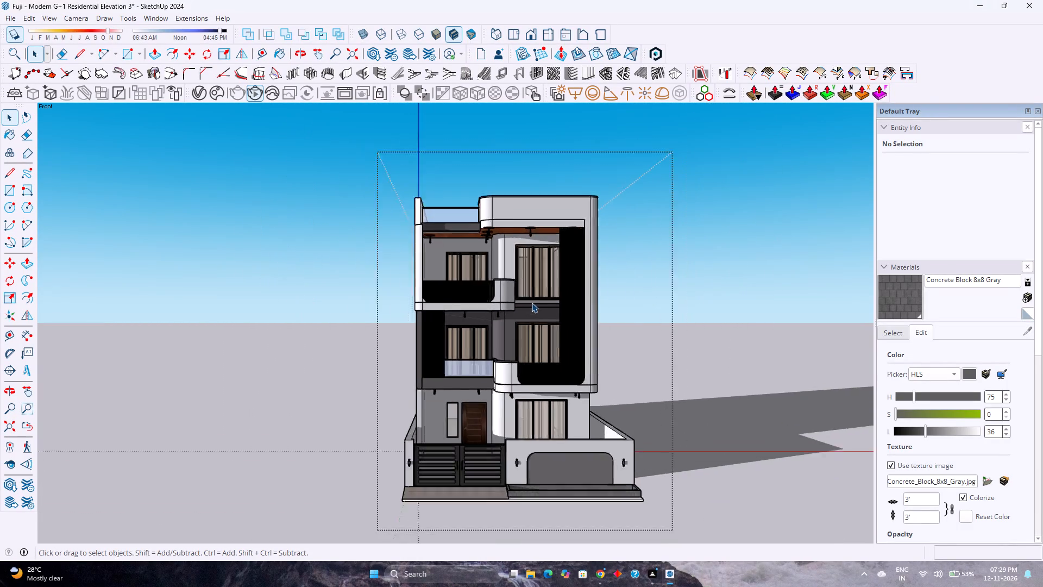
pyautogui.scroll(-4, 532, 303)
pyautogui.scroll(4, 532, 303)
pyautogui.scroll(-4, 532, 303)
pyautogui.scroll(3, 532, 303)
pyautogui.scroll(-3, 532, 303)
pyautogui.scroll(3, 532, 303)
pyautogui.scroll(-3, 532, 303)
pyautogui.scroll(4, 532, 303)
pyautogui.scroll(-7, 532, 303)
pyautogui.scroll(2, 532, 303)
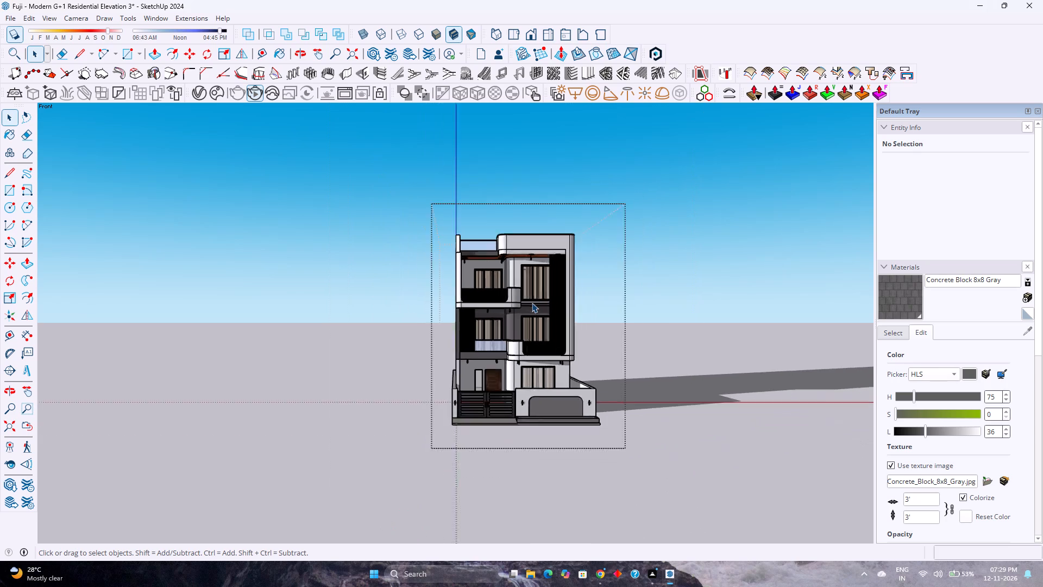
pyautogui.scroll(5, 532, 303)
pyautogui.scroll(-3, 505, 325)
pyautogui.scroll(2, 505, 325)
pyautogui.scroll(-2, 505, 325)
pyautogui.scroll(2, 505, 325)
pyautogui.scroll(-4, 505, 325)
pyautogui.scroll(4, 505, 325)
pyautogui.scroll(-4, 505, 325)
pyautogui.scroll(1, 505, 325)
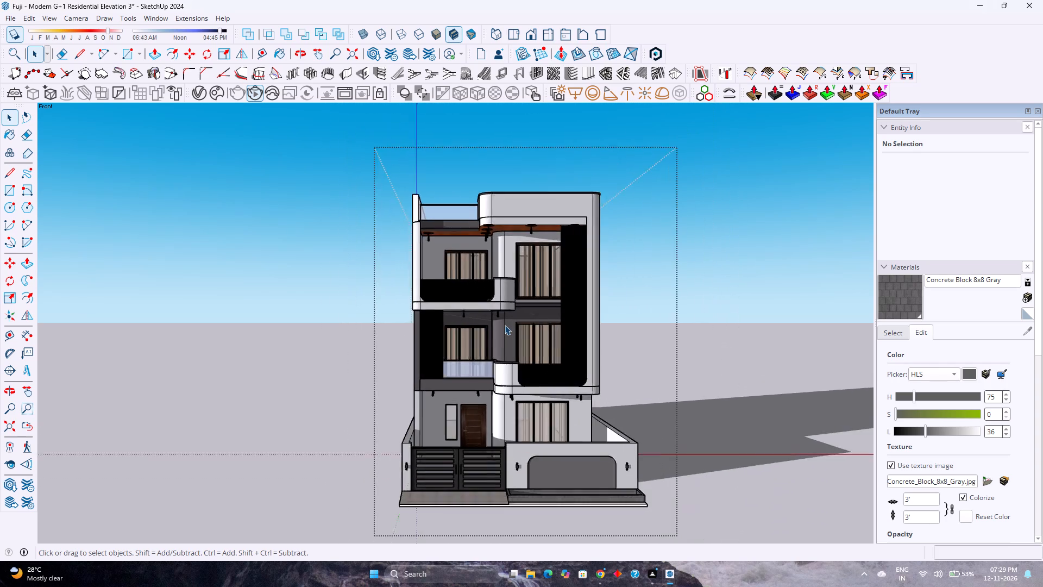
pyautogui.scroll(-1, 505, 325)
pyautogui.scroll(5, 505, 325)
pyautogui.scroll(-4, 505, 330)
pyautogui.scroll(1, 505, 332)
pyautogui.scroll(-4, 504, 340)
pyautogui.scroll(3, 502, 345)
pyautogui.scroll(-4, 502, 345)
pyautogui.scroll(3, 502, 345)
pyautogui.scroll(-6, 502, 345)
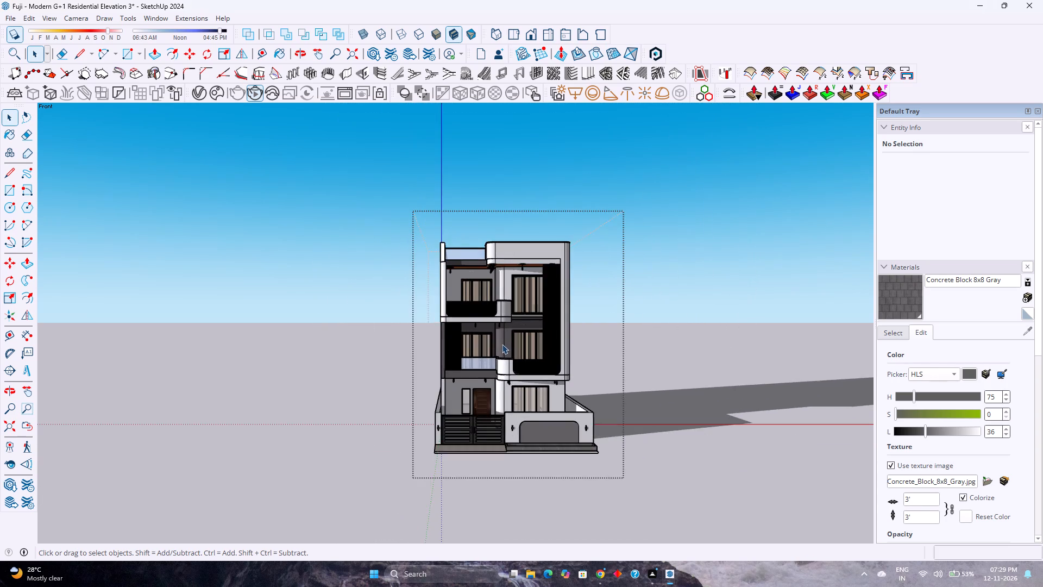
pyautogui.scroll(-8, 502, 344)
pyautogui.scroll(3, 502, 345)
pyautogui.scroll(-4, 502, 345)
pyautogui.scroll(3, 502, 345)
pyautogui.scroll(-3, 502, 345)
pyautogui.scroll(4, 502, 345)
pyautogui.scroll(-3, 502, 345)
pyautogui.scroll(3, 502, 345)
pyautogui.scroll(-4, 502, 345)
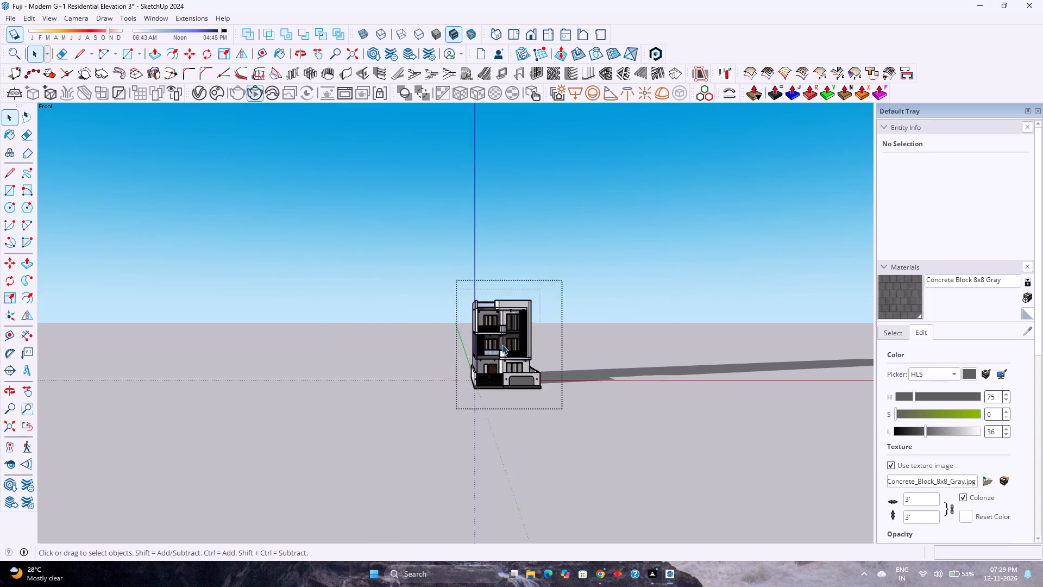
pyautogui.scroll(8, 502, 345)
# Fit the whole house model in the front view.
pyautogui.click(524, 34)
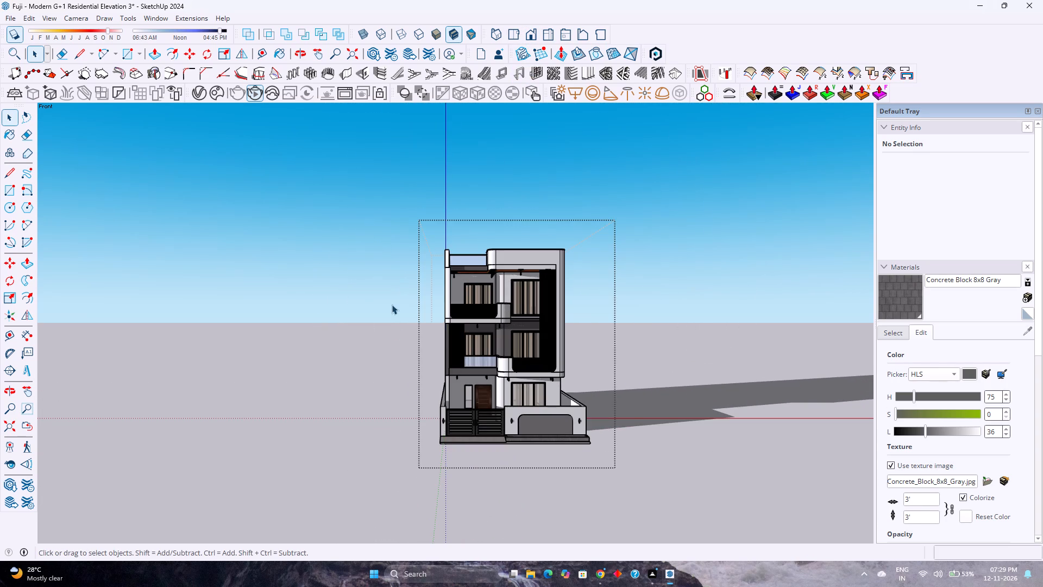
pyautogui.click(16, 430)
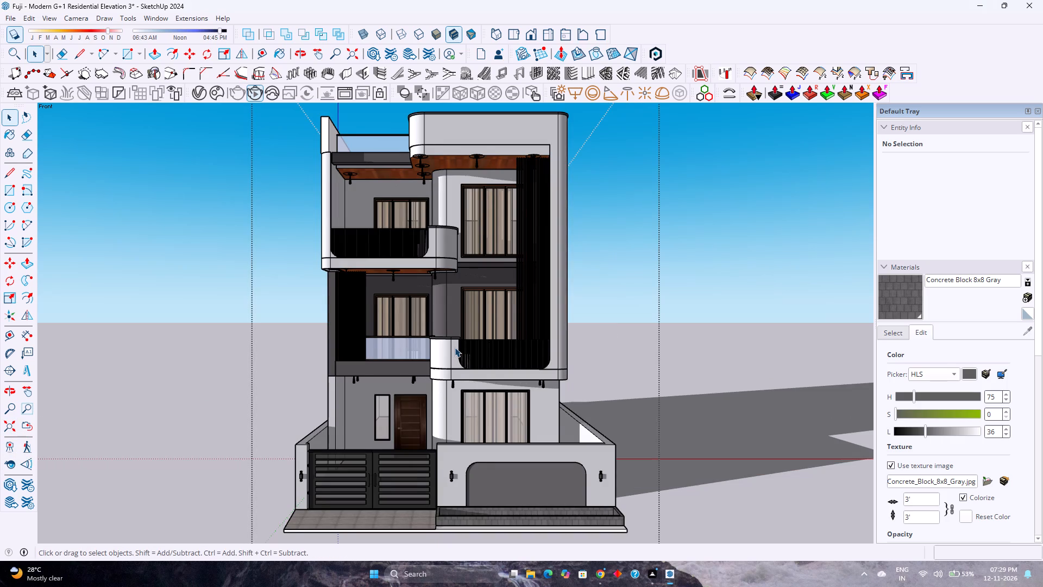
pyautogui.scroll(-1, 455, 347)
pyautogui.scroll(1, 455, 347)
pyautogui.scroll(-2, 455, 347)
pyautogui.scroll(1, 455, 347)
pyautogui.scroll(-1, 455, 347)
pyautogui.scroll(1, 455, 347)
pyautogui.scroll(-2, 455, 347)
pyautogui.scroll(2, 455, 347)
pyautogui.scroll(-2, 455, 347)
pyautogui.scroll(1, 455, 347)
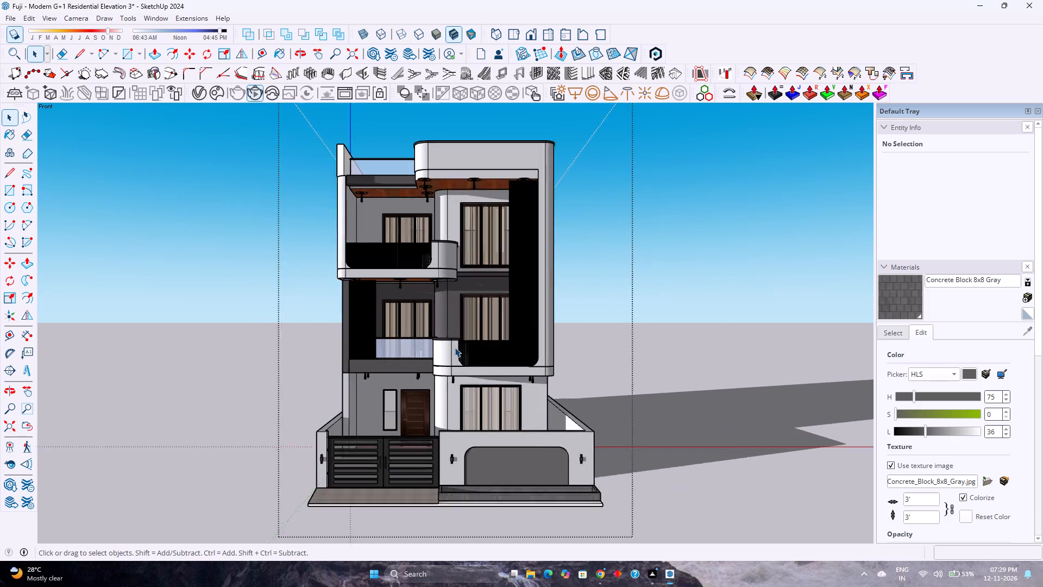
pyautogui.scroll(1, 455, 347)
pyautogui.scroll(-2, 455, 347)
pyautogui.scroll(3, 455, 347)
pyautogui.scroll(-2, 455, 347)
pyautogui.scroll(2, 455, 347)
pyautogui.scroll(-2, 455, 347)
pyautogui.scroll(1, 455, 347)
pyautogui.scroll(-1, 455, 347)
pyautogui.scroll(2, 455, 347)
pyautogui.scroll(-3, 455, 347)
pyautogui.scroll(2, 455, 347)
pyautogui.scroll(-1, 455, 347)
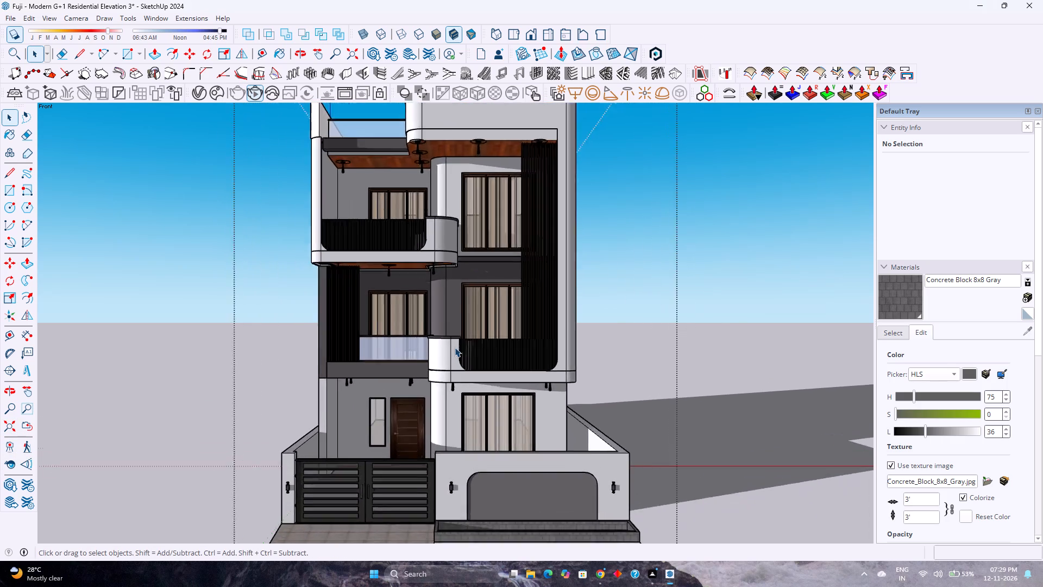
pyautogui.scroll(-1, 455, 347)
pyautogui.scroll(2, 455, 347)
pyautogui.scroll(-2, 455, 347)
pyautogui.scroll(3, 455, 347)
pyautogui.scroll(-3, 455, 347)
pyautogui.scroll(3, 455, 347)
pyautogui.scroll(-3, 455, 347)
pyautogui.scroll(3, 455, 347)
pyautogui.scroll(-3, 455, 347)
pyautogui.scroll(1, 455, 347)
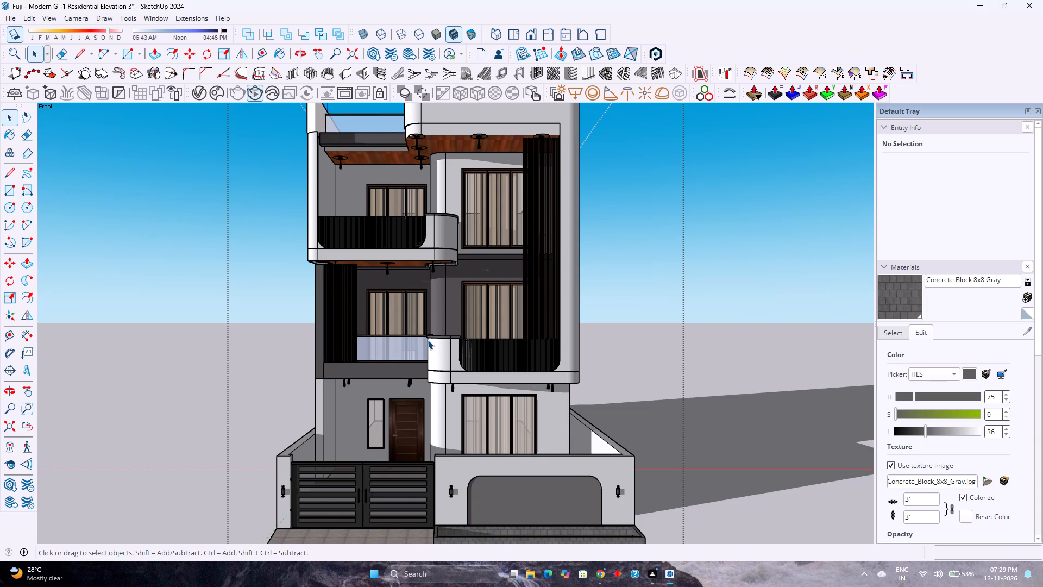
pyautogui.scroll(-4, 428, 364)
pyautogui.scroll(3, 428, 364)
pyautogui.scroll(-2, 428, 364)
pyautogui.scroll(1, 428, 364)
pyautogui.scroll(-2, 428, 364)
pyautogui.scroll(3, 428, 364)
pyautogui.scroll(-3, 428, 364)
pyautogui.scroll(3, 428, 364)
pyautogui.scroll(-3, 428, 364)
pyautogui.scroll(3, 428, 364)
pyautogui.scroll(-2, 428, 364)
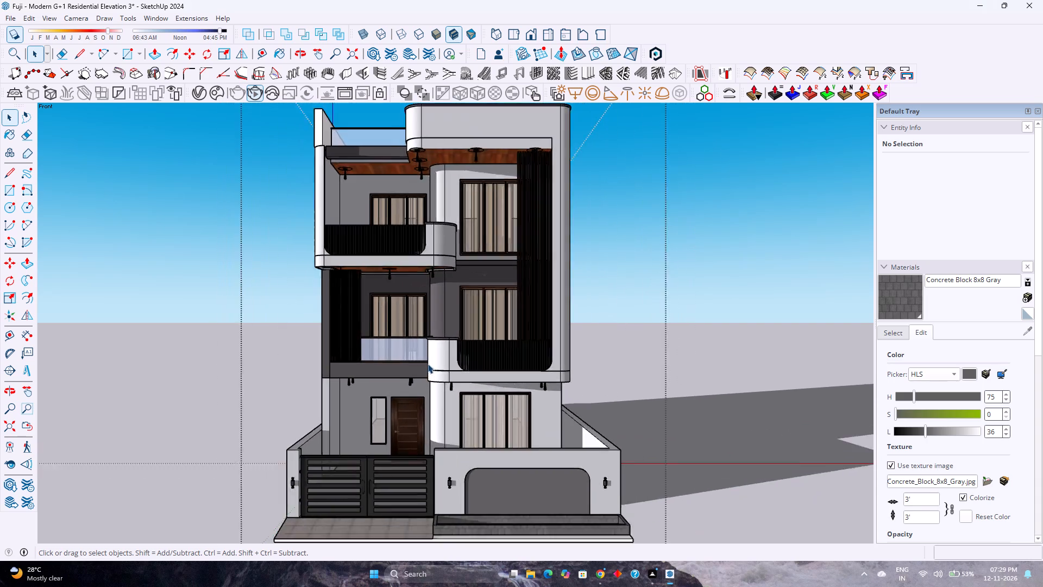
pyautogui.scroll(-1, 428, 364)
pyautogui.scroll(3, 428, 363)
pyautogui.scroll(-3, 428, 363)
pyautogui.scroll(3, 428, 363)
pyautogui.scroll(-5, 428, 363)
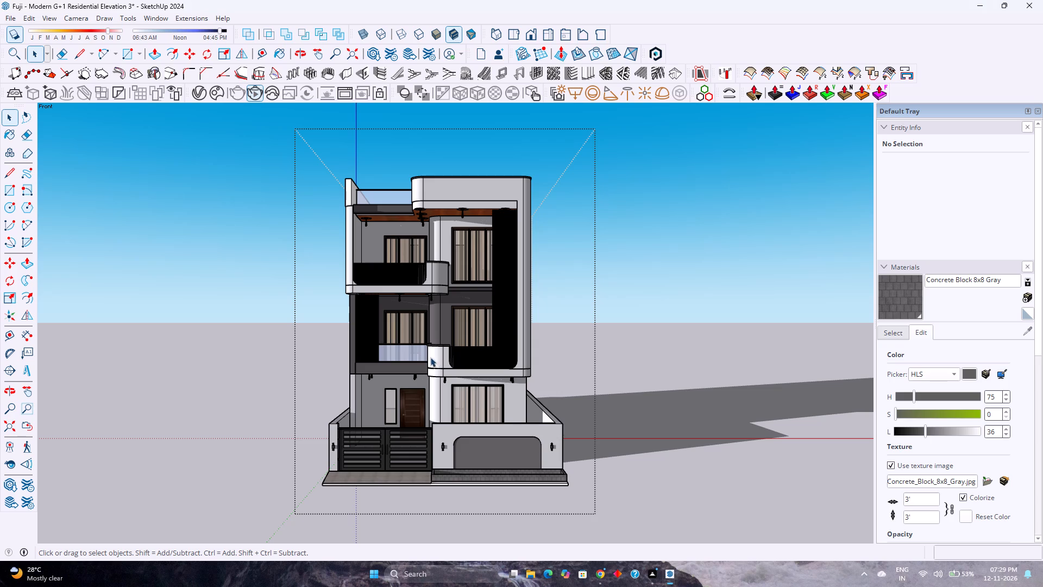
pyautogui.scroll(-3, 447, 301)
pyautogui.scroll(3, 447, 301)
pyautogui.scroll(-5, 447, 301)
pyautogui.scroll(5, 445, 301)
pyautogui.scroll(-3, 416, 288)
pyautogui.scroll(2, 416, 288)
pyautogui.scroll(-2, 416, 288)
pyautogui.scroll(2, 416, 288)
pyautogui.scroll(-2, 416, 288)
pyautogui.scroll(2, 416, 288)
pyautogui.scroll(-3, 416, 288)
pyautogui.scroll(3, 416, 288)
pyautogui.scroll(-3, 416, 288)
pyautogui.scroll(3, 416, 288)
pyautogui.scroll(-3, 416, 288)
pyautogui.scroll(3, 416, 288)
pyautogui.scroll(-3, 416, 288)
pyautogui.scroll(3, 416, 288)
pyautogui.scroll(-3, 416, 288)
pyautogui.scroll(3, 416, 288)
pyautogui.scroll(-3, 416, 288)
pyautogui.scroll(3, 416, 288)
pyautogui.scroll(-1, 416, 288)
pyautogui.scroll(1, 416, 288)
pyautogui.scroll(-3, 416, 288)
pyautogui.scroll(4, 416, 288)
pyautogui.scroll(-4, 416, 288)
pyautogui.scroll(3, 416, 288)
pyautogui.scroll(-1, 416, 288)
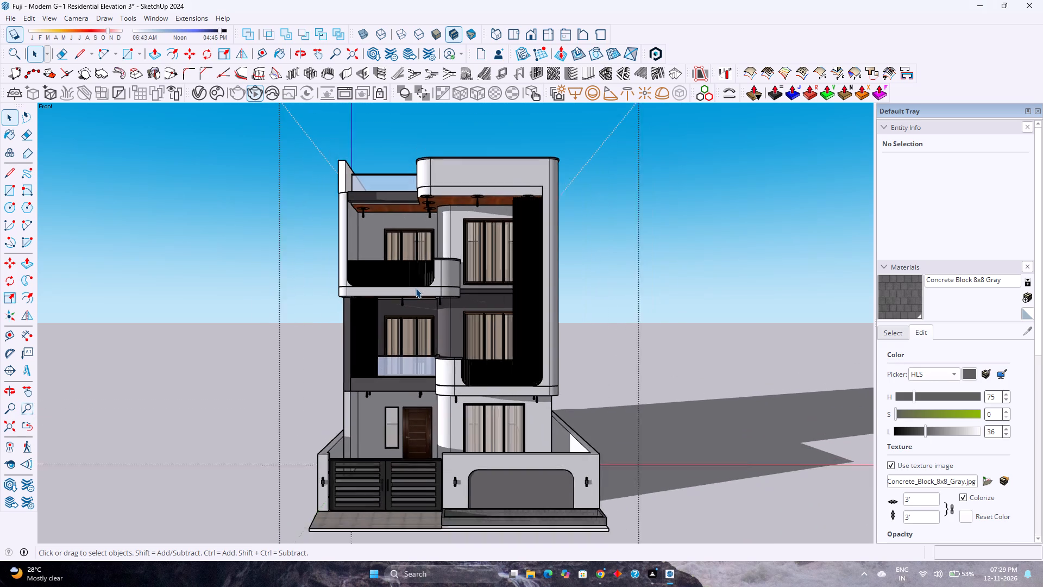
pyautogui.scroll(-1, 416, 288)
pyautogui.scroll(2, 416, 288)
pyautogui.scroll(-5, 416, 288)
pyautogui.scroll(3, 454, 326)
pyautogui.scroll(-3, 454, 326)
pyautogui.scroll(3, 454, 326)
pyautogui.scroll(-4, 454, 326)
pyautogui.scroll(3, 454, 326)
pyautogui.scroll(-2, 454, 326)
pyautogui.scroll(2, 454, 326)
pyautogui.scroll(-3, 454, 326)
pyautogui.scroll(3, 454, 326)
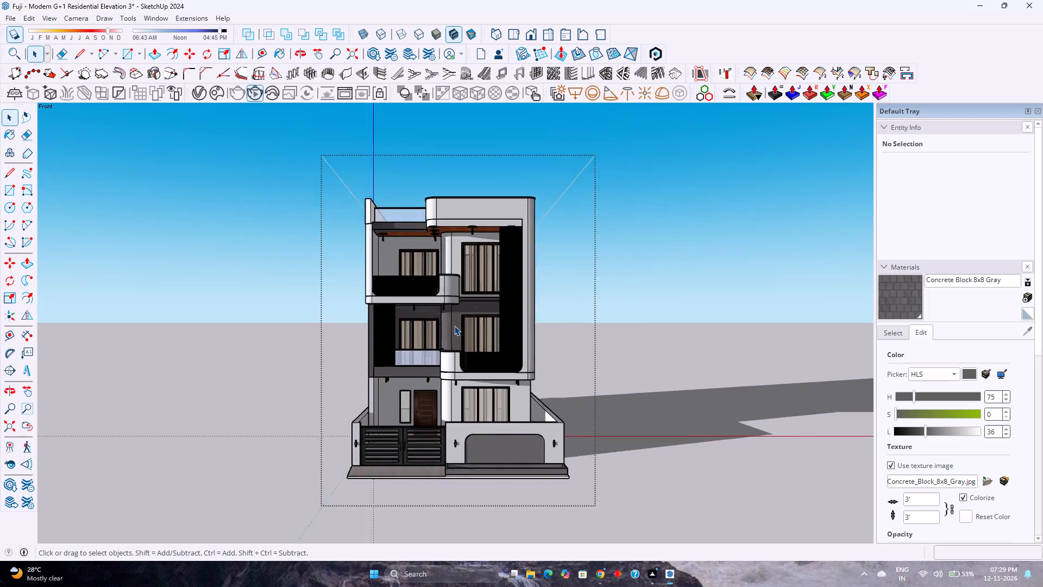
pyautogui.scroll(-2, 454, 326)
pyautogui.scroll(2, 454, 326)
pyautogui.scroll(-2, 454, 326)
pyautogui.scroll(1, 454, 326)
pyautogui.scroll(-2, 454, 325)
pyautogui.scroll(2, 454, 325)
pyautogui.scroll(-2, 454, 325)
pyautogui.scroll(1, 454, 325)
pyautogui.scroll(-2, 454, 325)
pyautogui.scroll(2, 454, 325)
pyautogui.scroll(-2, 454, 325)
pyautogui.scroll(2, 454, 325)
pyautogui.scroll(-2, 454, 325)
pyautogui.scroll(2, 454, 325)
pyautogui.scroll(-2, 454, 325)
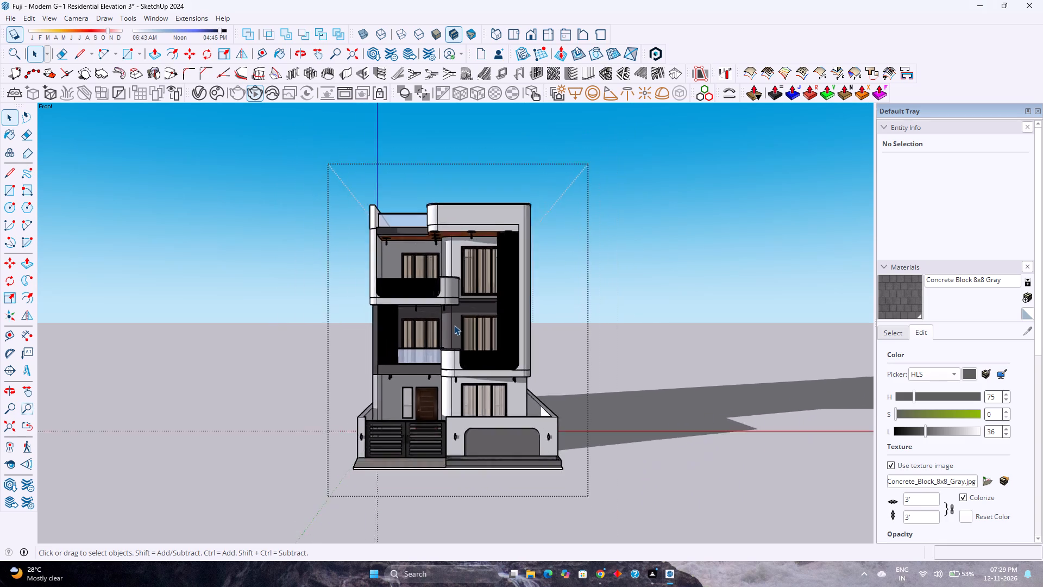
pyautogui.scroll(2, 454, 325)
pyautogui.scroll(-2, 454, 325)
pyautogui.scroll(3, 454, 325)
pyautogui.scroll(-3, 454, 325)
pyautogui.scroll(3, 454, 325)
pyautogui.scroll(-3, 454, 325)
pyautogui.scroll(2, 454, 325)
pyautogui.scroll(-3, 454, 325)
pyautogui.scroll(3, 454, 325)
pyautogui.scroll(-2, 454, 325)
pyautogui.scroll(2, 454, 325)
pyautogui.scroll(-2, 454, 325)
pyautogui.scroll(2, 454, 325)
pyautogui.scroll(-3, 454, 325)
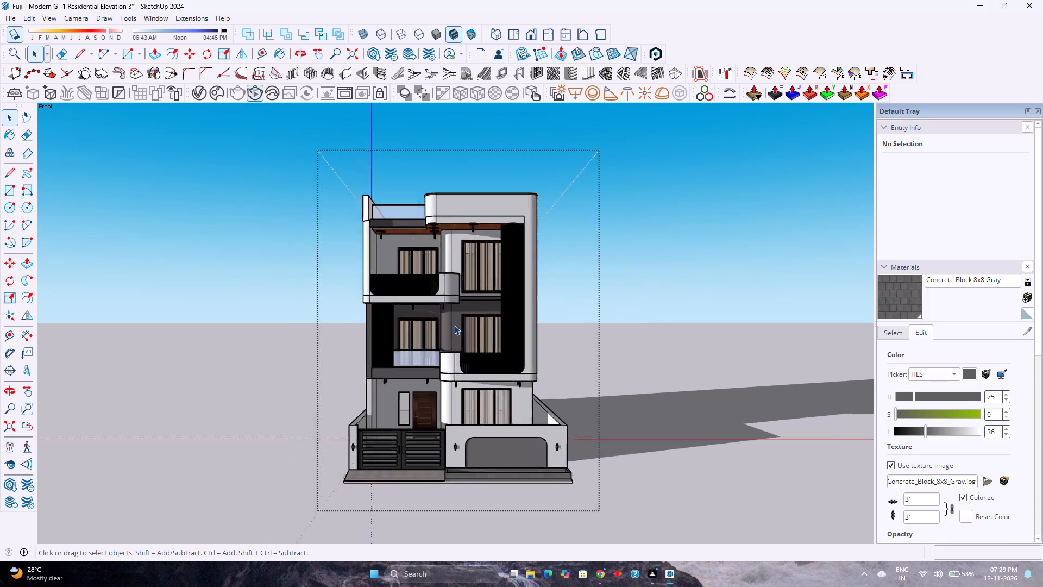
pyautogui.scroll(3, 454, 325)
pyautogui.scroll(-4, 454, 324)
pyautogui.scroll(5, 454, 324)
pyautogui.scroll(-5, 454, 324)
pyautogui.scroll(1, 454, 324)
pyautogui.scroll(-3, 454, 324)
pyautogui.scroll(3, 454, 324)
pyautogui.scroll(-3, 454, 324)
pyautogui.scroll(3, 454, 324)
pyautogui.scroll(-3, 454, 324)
# Examine the front elevation's entrance door, windows, balcony railings, vertical screens and wooden soffits up close.
pyautogui.scroll(4, 454, 324)
pyautogui.scroll(3, 476, 403)
pyautogui.scroll(4, 449, 459)
pyautogui.scroll(-2, 449, 459)
pyautogui.scroll(1, 449, 459)
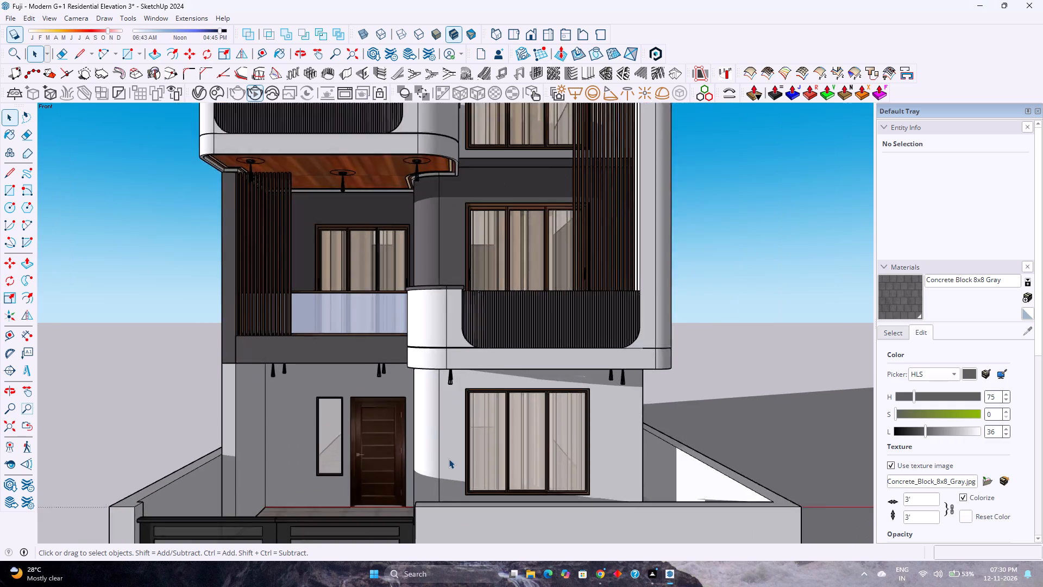
pyautogui.scroll(5, 449, 459)
pyautogui.scroll(-3, 457, 449)
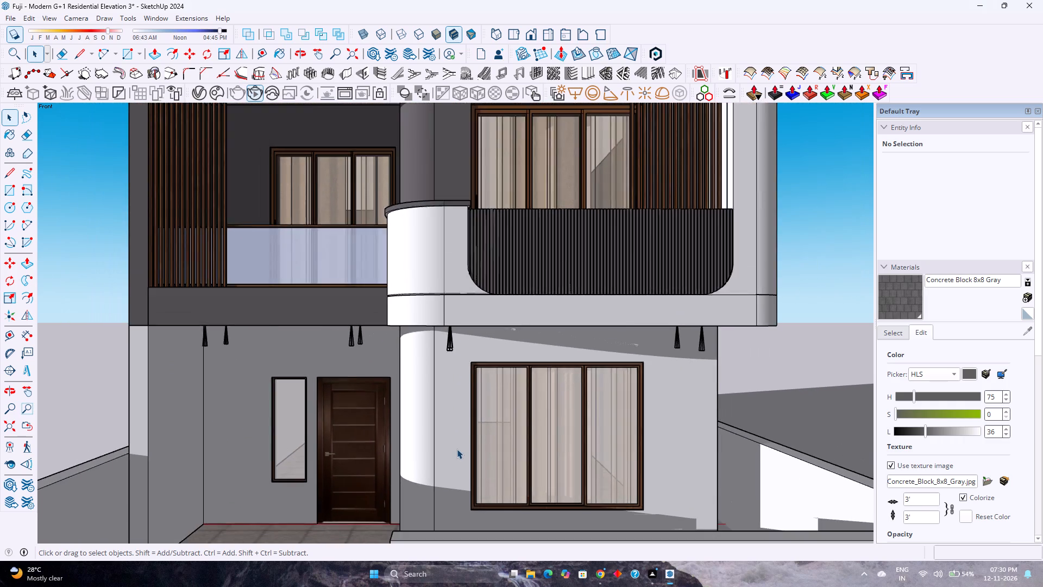
pyautogui.scroll(-5, 457, 449)
pyautogui.scroll(1, 445, 447)
pyautogui.scroll(-8, 447, 446)
pyautogui.scroll(4, 463, 353)
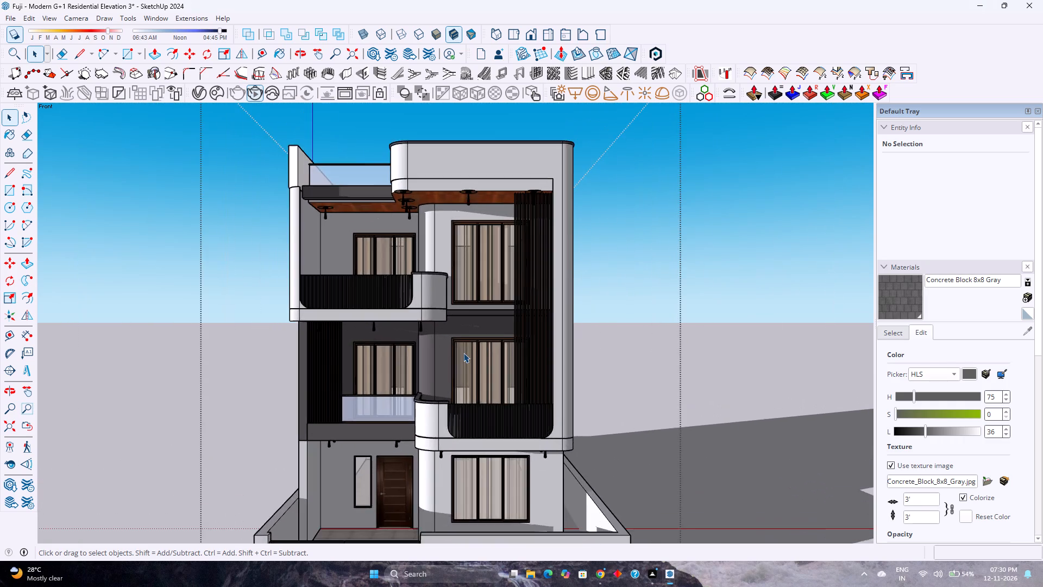
pyautogui.scroll(3, 463, 353)
pyautogui.scroll(-1, 463, 353)
pyautogui.scroll(3, 463, 353)
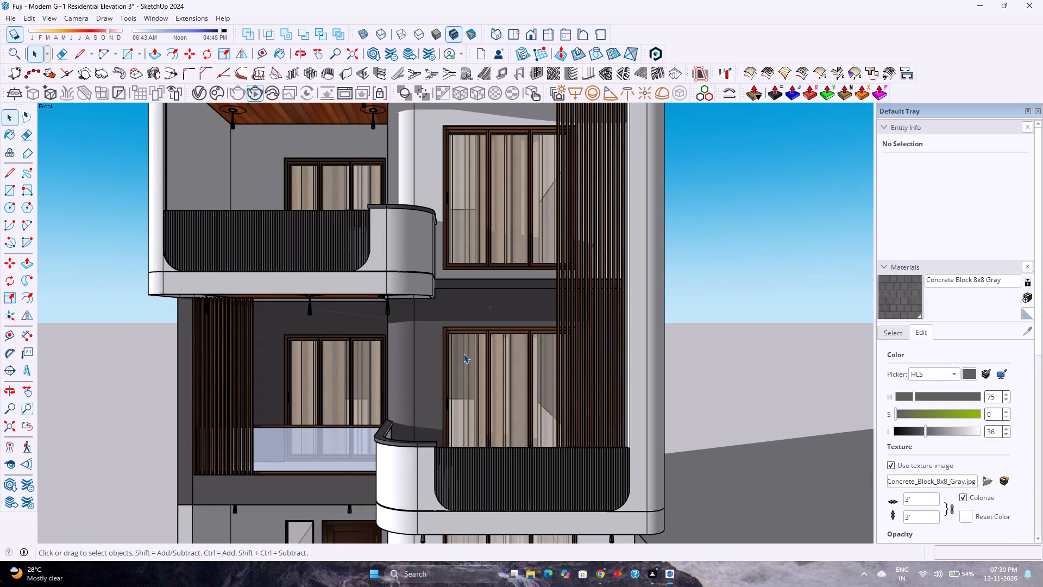
pyautogui.scroll(-4, 463, 353)
pyautogui.scroll(9, 463, 353)
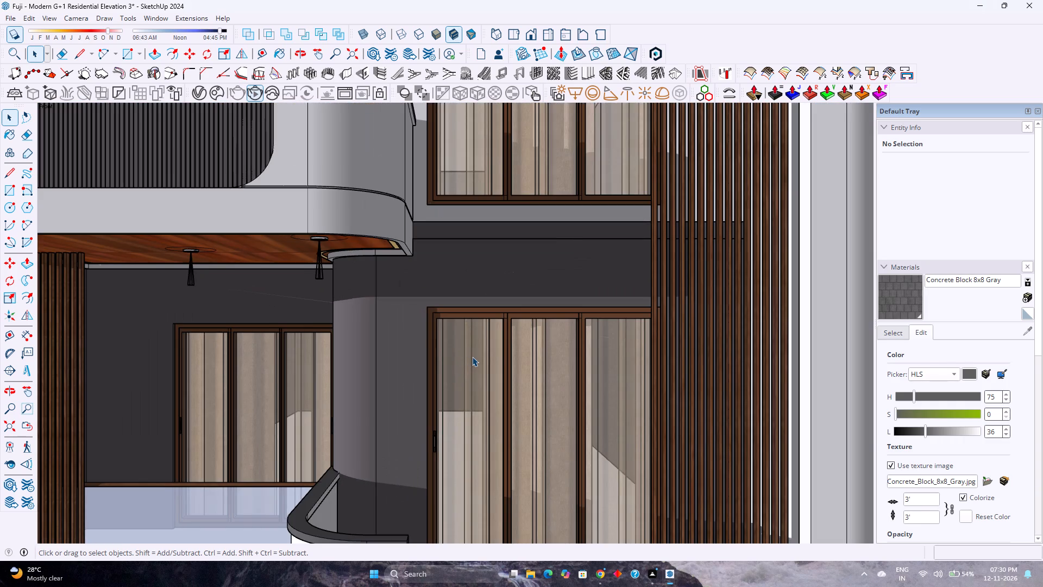
pyautogui.scroll(-7, 472, 357)
# Examine the overall front elevation along with the gate, boundary wall recess and front planter.
pyautogui.scroll(-7, 472, 357)
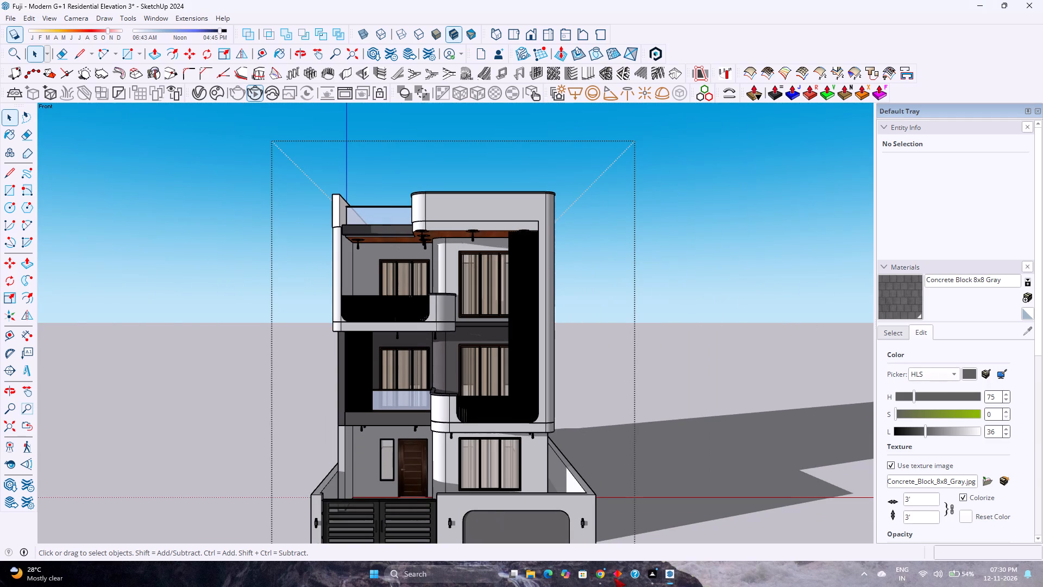
pyautogui.scroll(-3, 540, 433)
pyautogui.scroll(7, 503, 492)
pyautogui.scroll(-2, 503, 492)
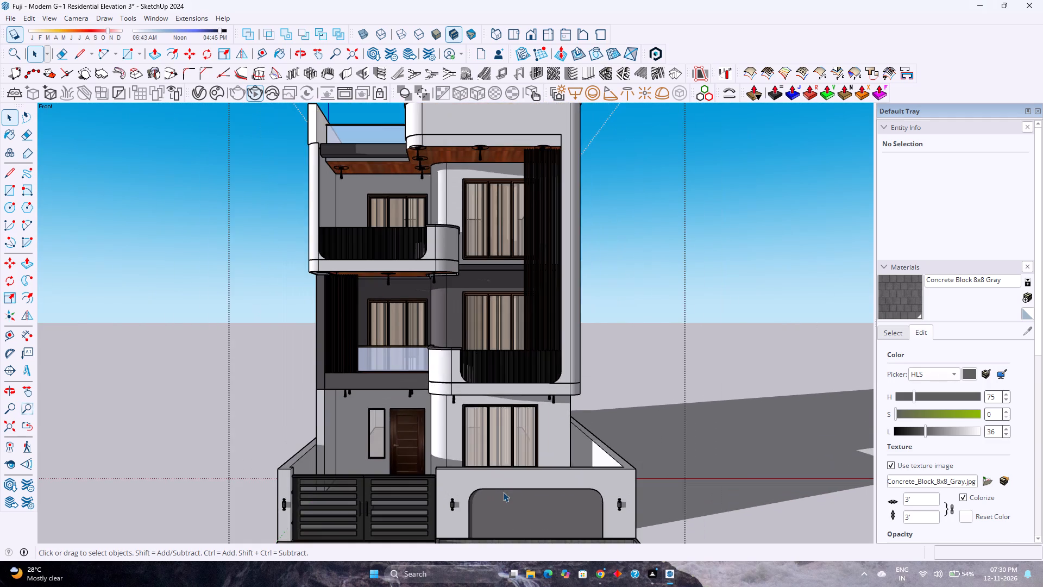
pyautogui.scroll(1, 503, 492)
pyautogui.scroll(-4, 503, 492)
pyautogui.scroll(2, 547, 507)
pyautogui.scroll(-2, 547, 507)
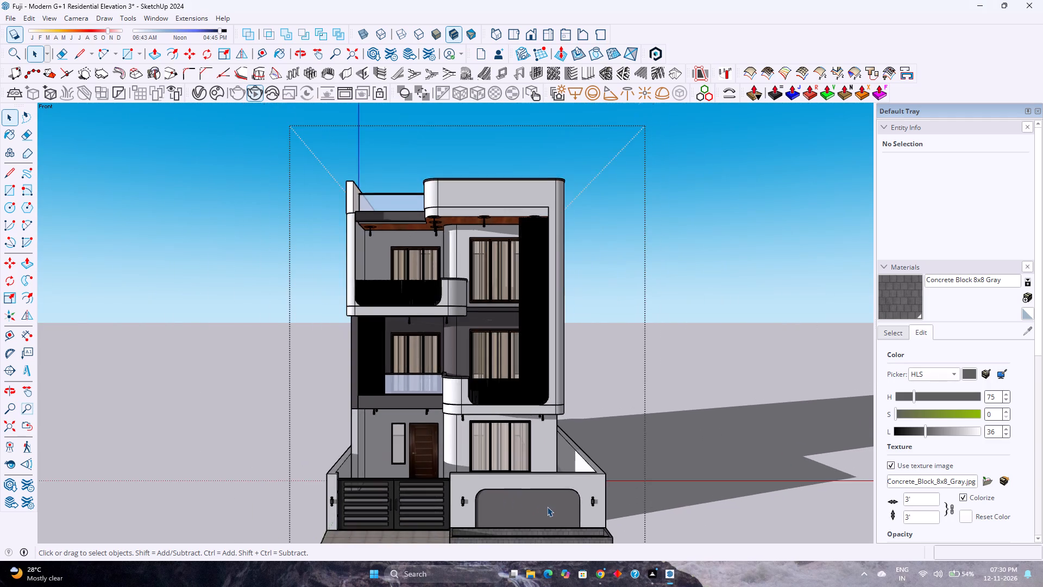
pyautogui.scroll(-4, 547, 507)
pyautogui.scroll(6, 608, 523)
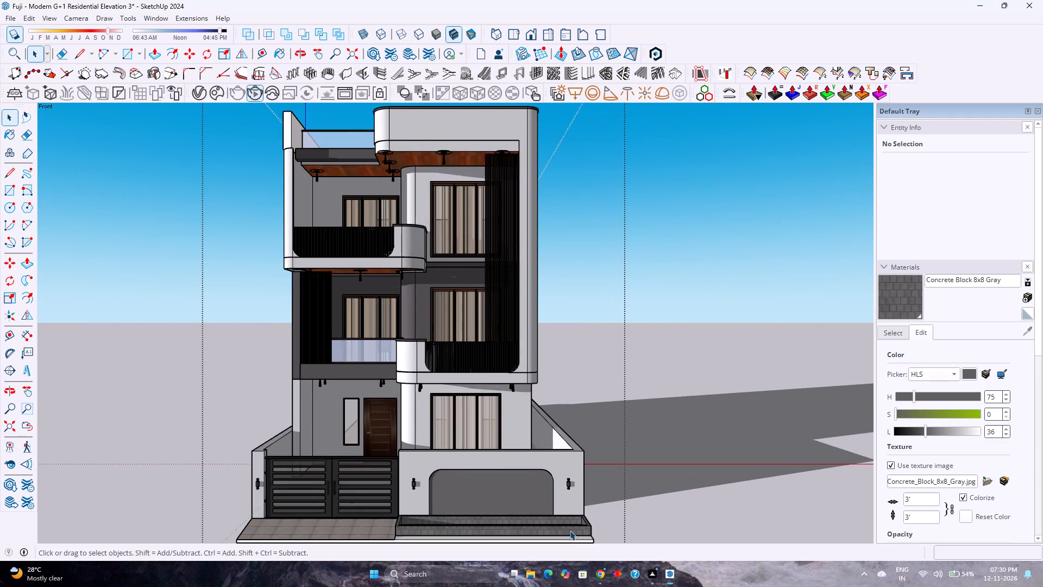
pyautogui.scroll(-2, 570, 530)
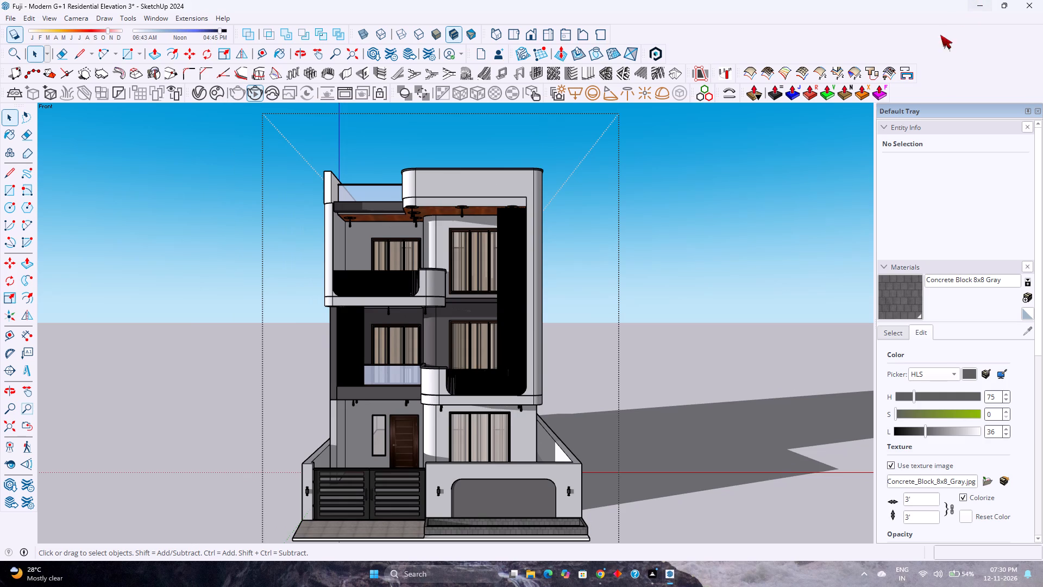
pyautogui.scroll(3, 475, 317)
pyautogui.scroll(-4, 475, 317)
pyautogui.scroll(3, 499, 496)
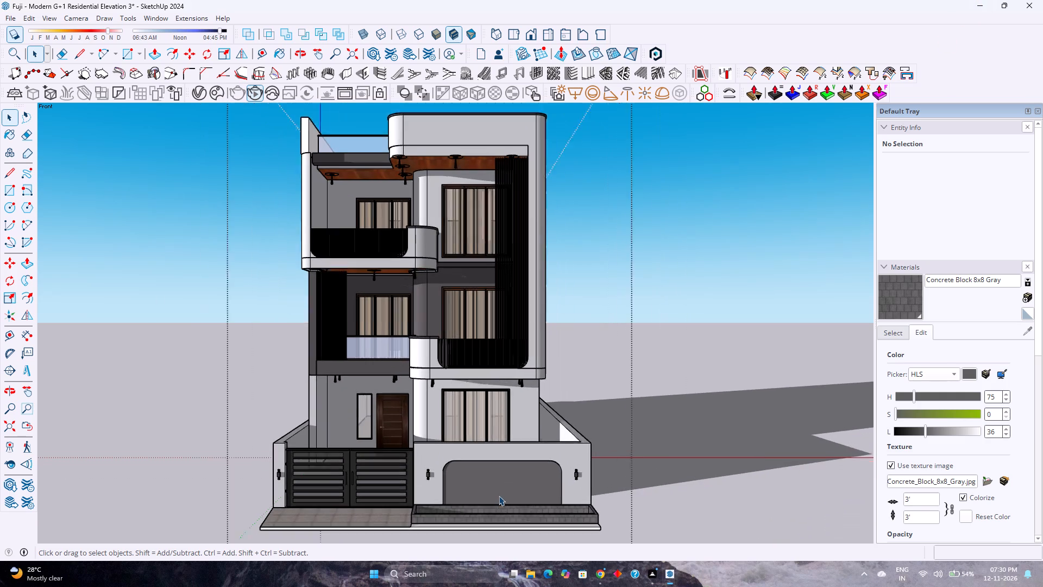
pyautogui.scroll(-1, 499, 496)
pyautogui.scroll(2, 499, 496)
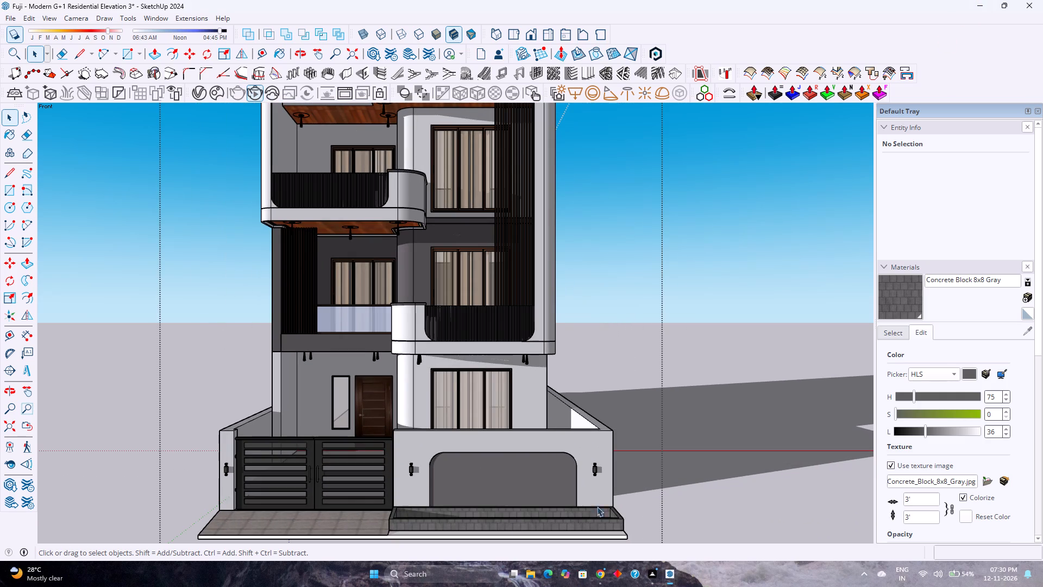
pyautogui.scroll(-4, 511, 388)
pyautogui.scroll(4, 413, 221)
pyautogui.scroll(-3, 441, 260)
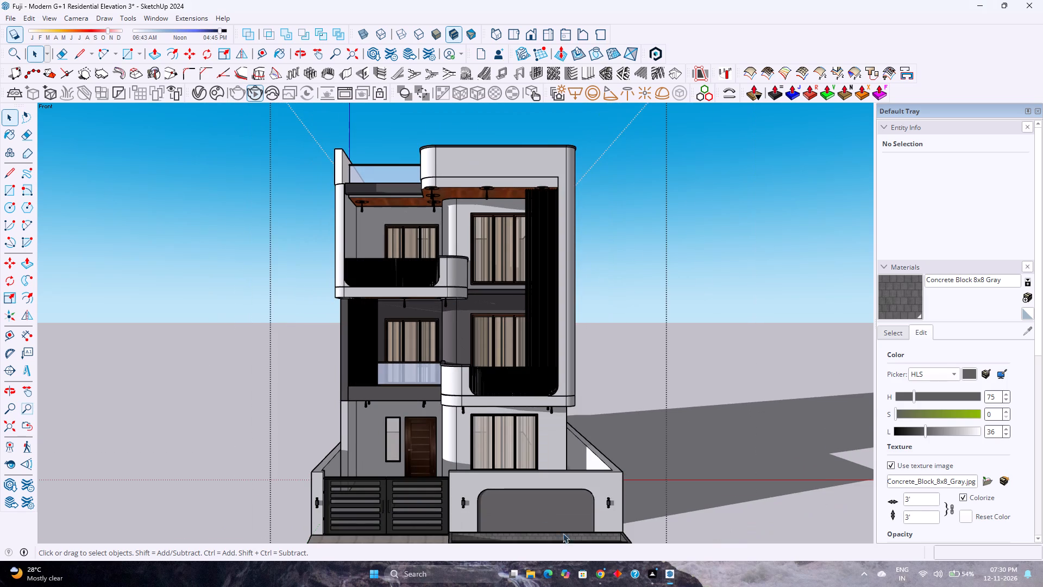
# Open the image "Fuji - 3d Residential Elevation - 4" from the Design Images folder in Photos and examine it.
pyautogui.click(536, 572)
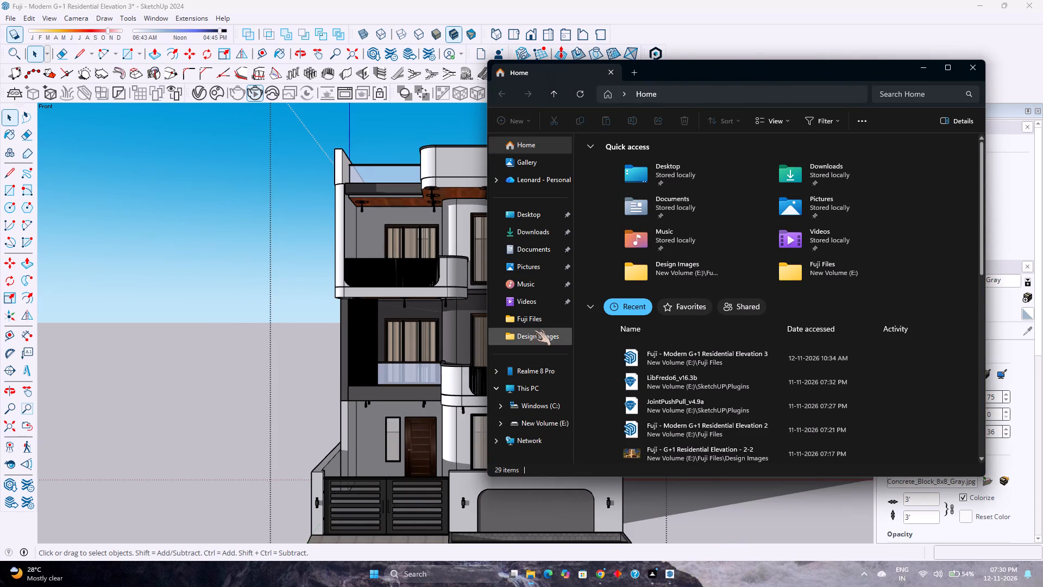
pyautogui.click(533, 329)
pyautogui.doubleClick(743, 259)
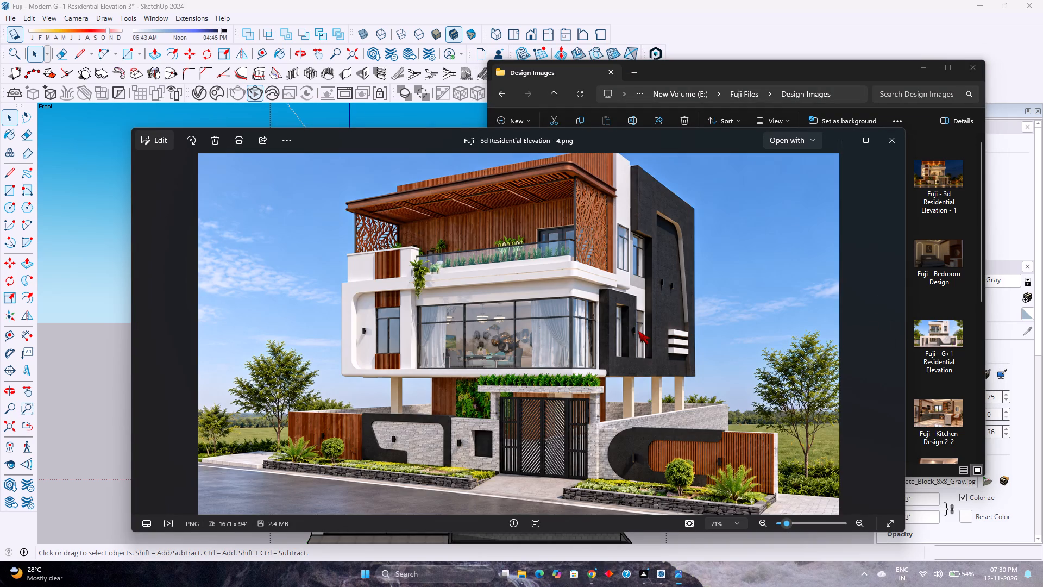
pyautogui.scroll(1, 638, 330)
pyautogui.scroll(-1, 638, 330)
pyautogui.scroll(1, 638, 330)
pyautogui.scroll(-2, 638, 330)
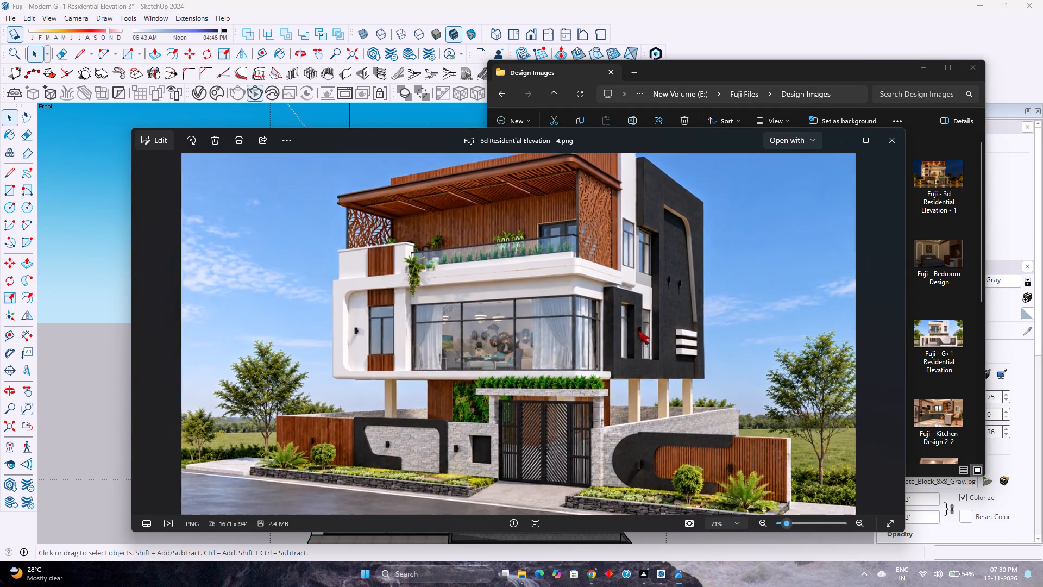
pyautogui.scroll(2, 638, 330)
pyautogui.scroll(-2, 638, 330)
# Browse the following design images through to "Fuji - G+3 Apartment Elevation", examining the G+1 and G+2 elevation references.
pyautogui.press('Right')
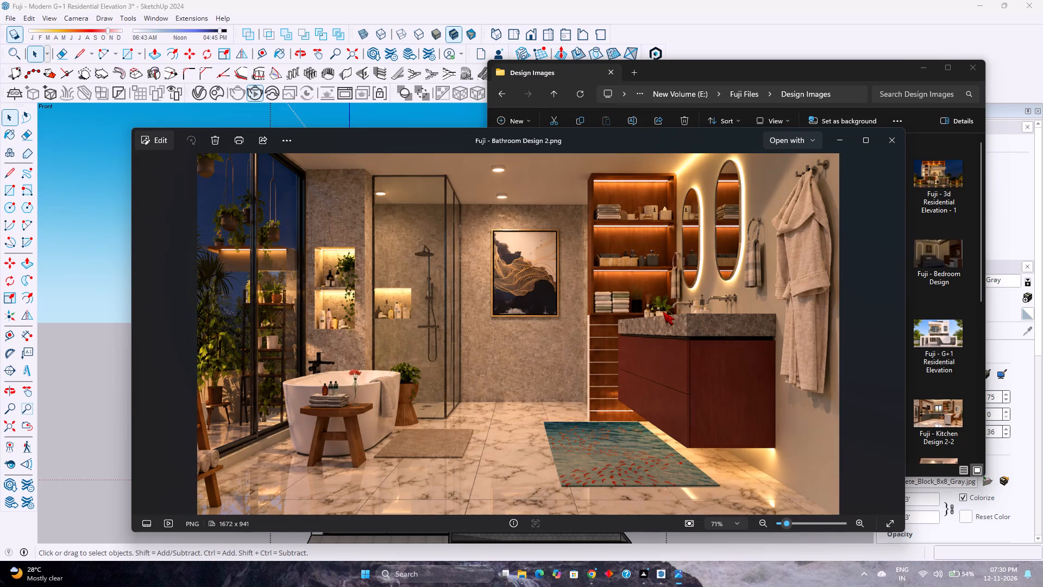
pyautogui.press('Right')
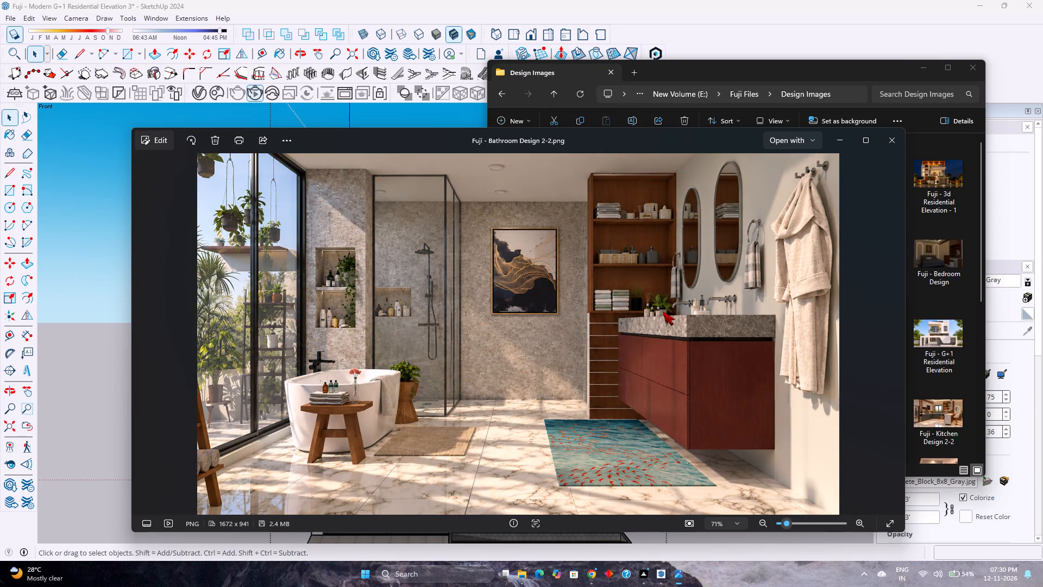
pyautogui.press('Right')
pyautogui.press('Right')
pyautogui.press('Right')
pyautogui.press('Right')
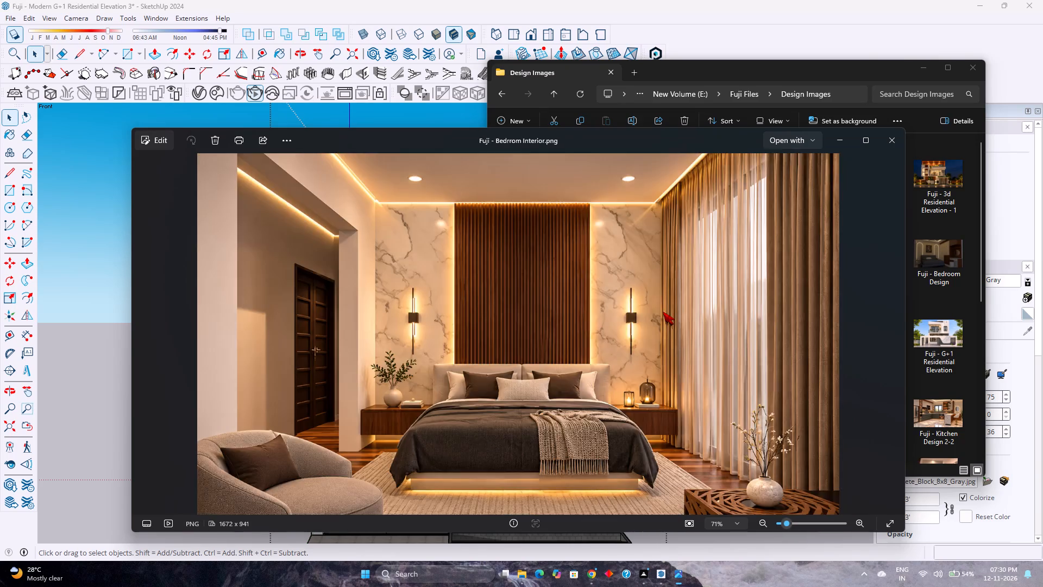
pyautogui.press('Right')
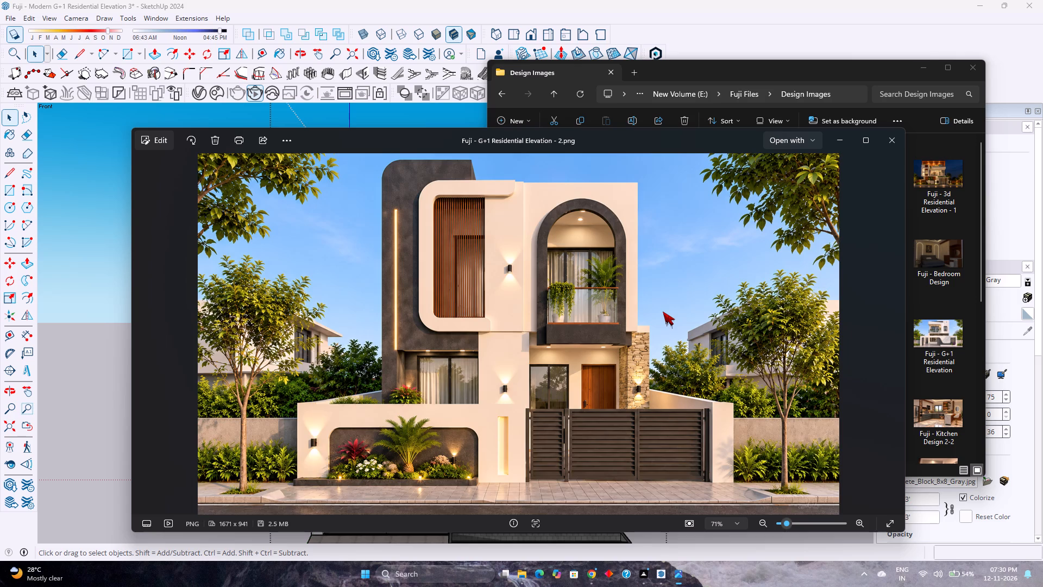
pyautogui.press('Right')
pyautogui.press('Right')
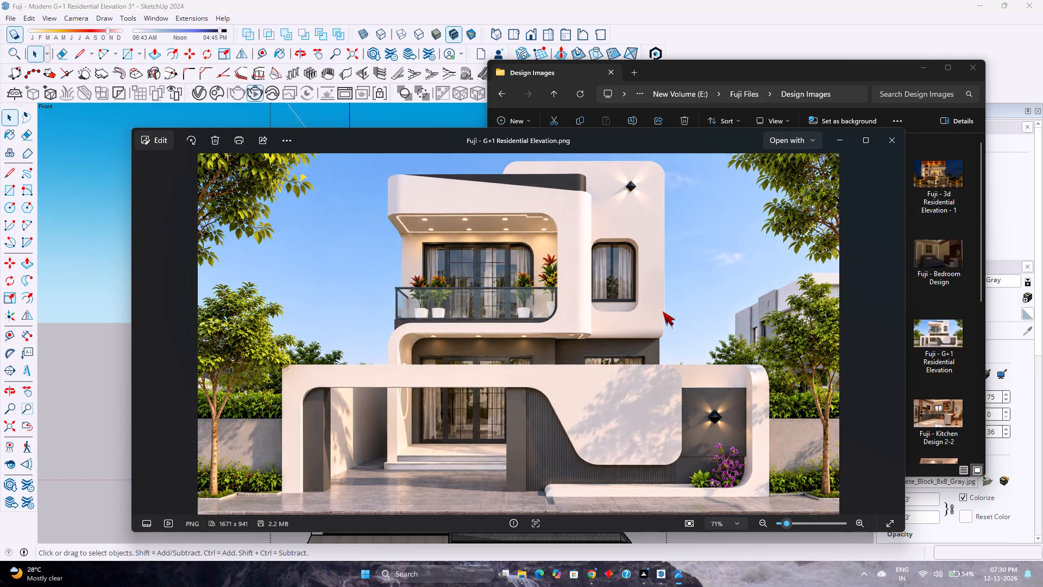
pyautogui.press('Right')
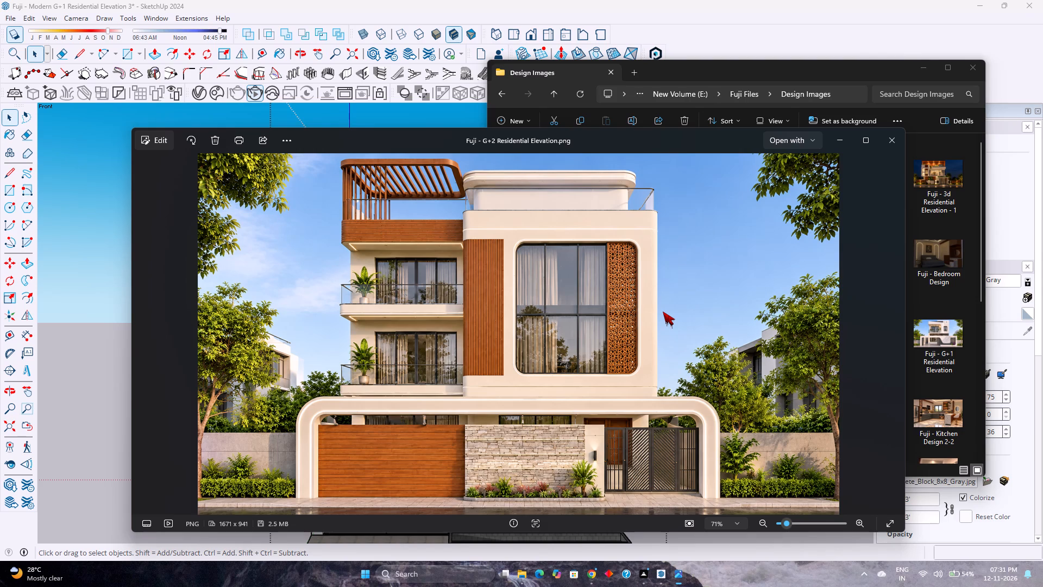
pyautogui.press('Right')
pyautogui.press('Right')
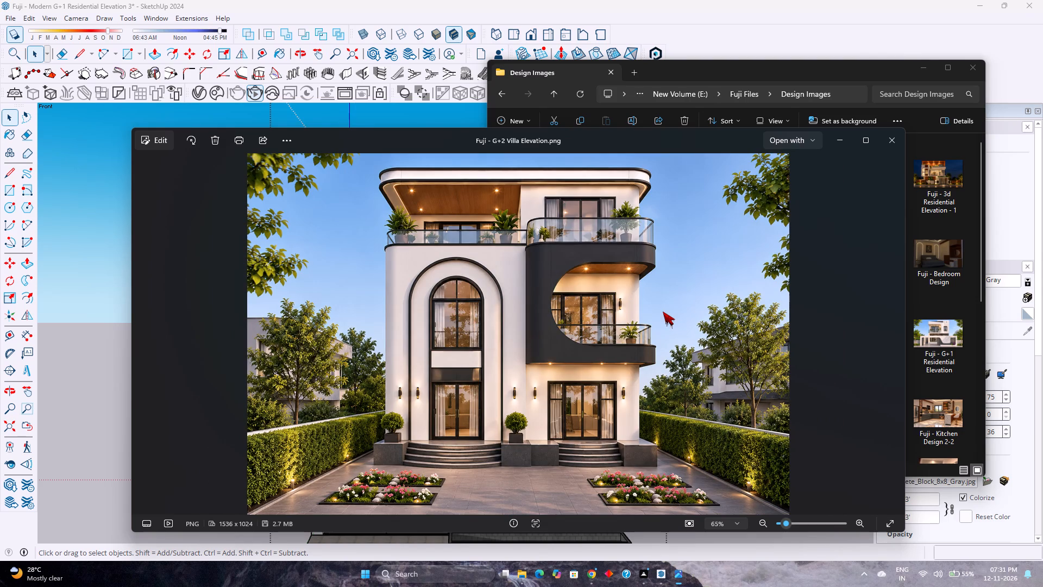
pyautogui.press('Right')
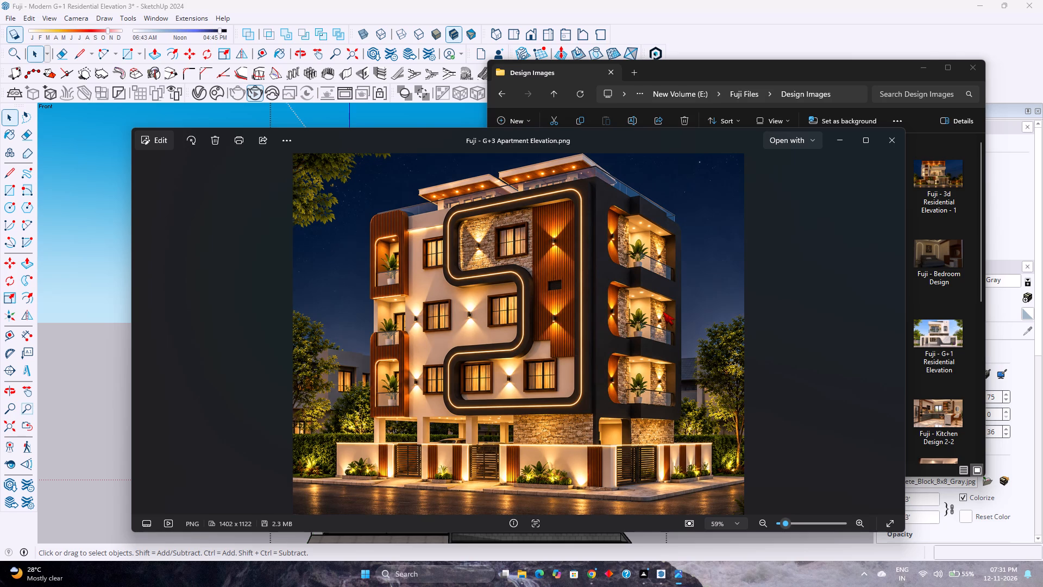
# Browse onward from the G+3 apartment image, comparing "Fuji - Modern Villa Elevation" with "Fuji - Residential Front Elevation-1".
pyautogui.press('Right')
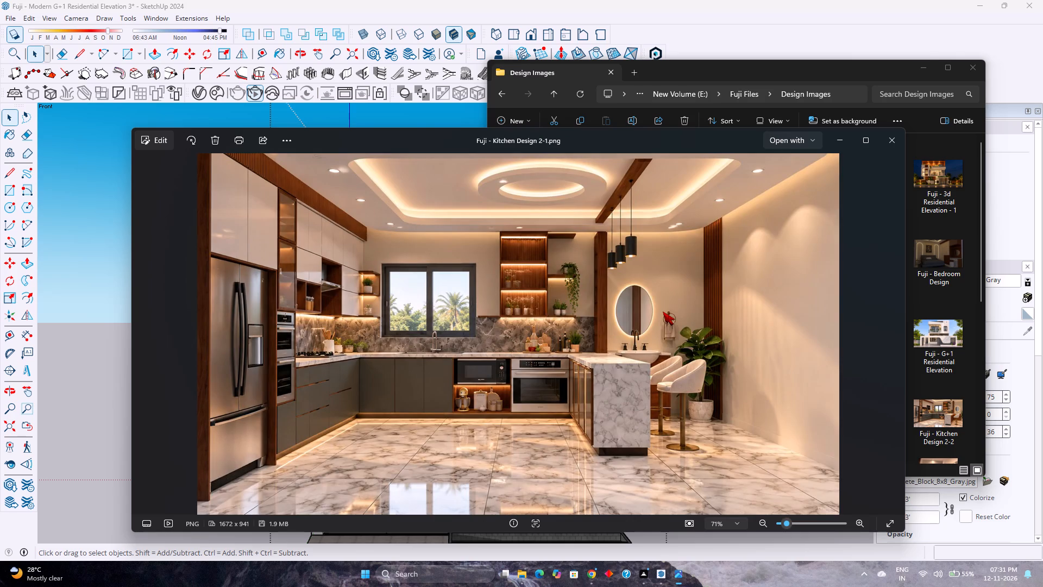
pyautogui.press('Left')
pyautogui.press('Right')
pyautogui.press('Right')
pyautogui.press('Right')
pyautogui.press('Right')
pyautogui.press('Right')
pyautogui.press('Right')
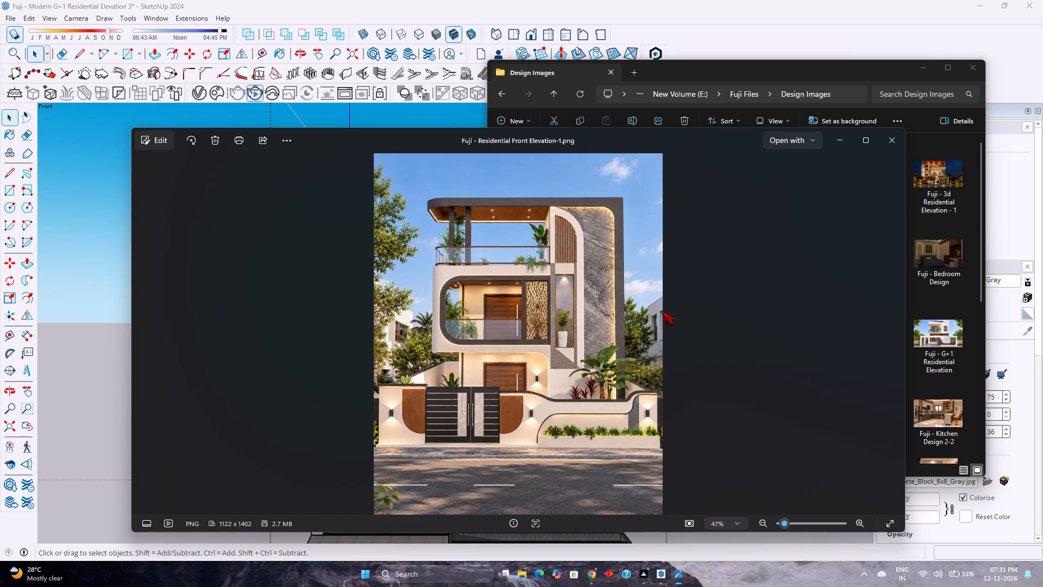
pyautogui.press('Left')
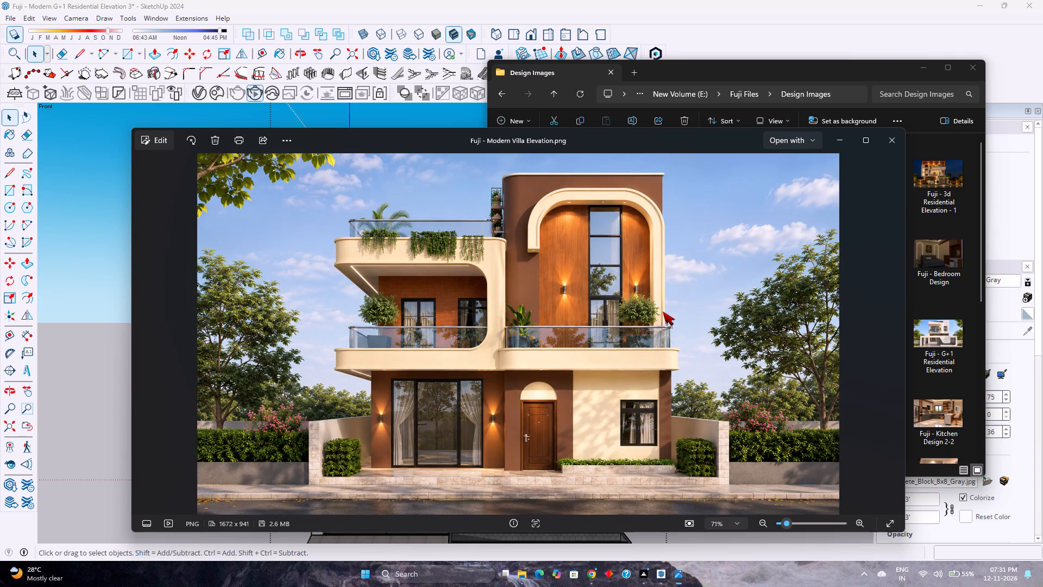
pyautogui.press('Right')
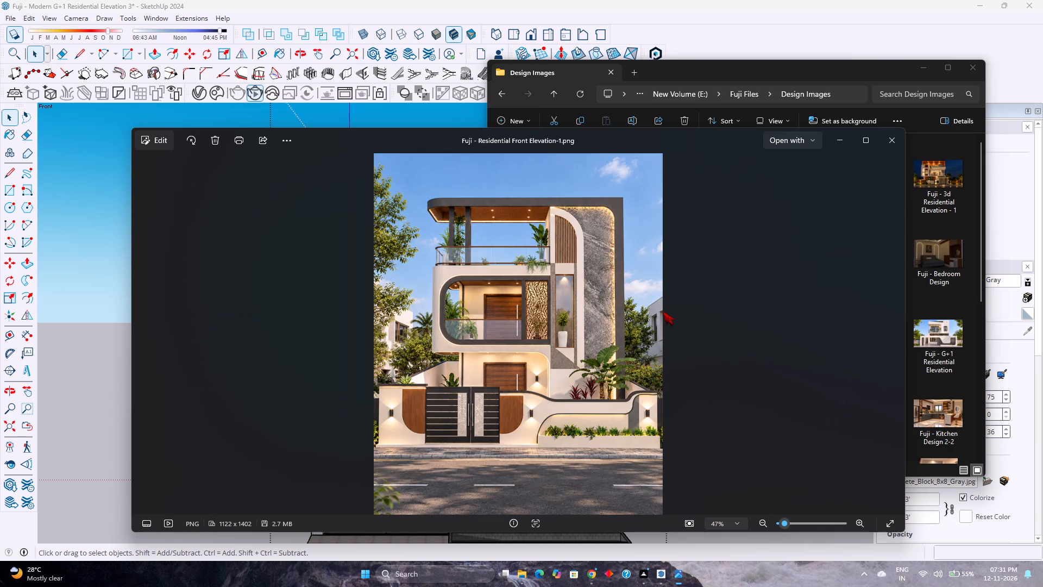
# Continue through the design images to "Fuji Wardrobe Design-2", examining the "Fuji G+1 Residential Elevation - 1" night reference.
pyautogui.press('Right')
pyautogui.press('Right')
pyautogui.press('Right')
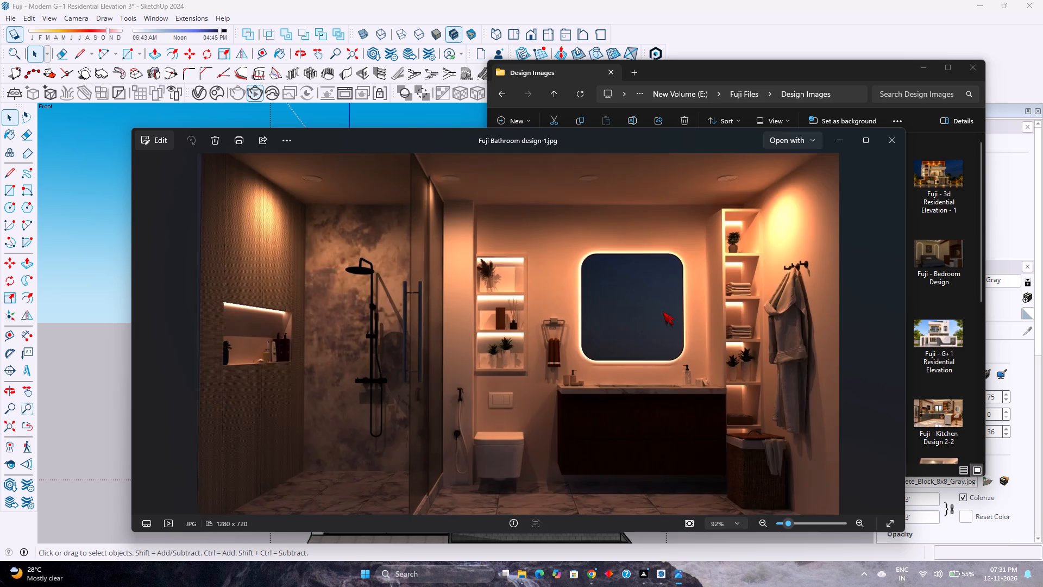
pyautogui.press('Right')
pyautogui.press('Right')
pyautogui.press('Right')
pyautogui.press('Left')
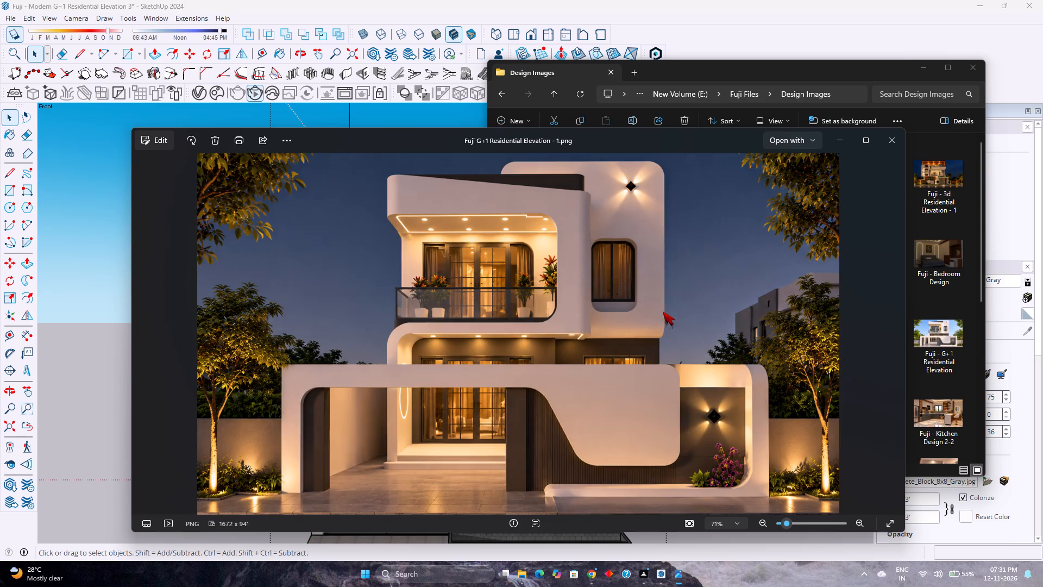
pyautogui.press('Right')
pyautogui.press('Right')
pyautogui.press('Right')
pyautogui.press('Right')
pyautogui.press('Right')
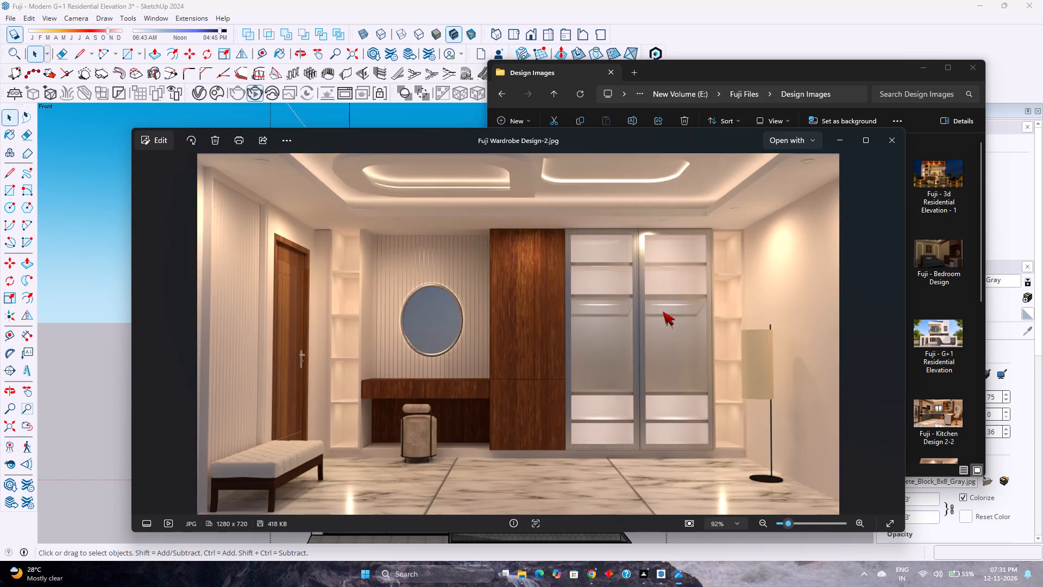
# Browse through to "TV Unit", examining the stilted apartment's day and night facades and "Residential Elevatio - 2", and close the image viewer.
pyautogui.press('Right')
pyautogui.press('Right')
pyautogui.press('Right')
pyautogui.press('Right')
pyautogui.press('Right')
pyautogui.press('Right')
pyautogui.press('Right')
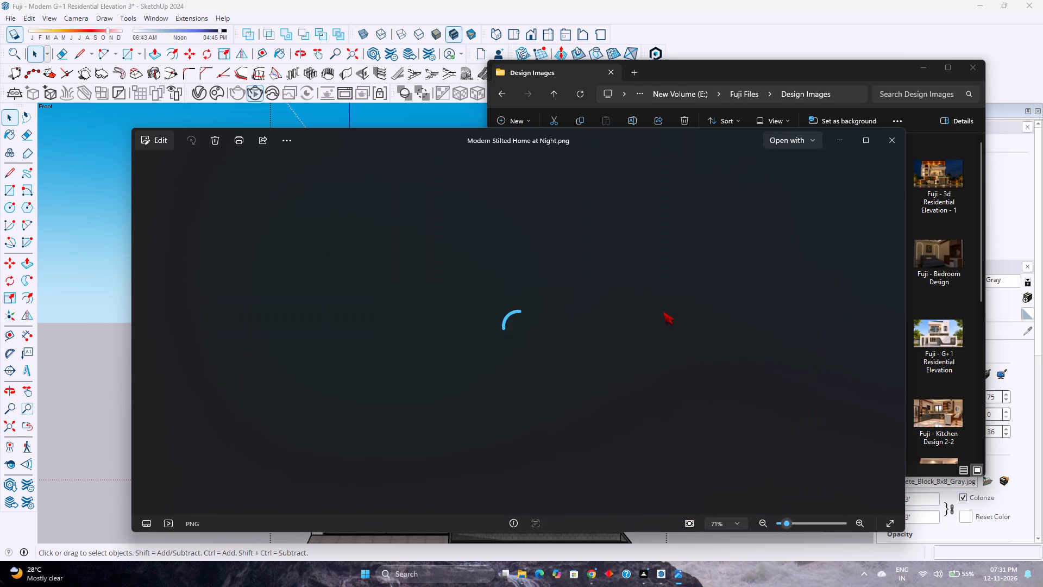
pyautogui.press('Right')
pyautogui.press('Left')
pyautogui.press('Left')
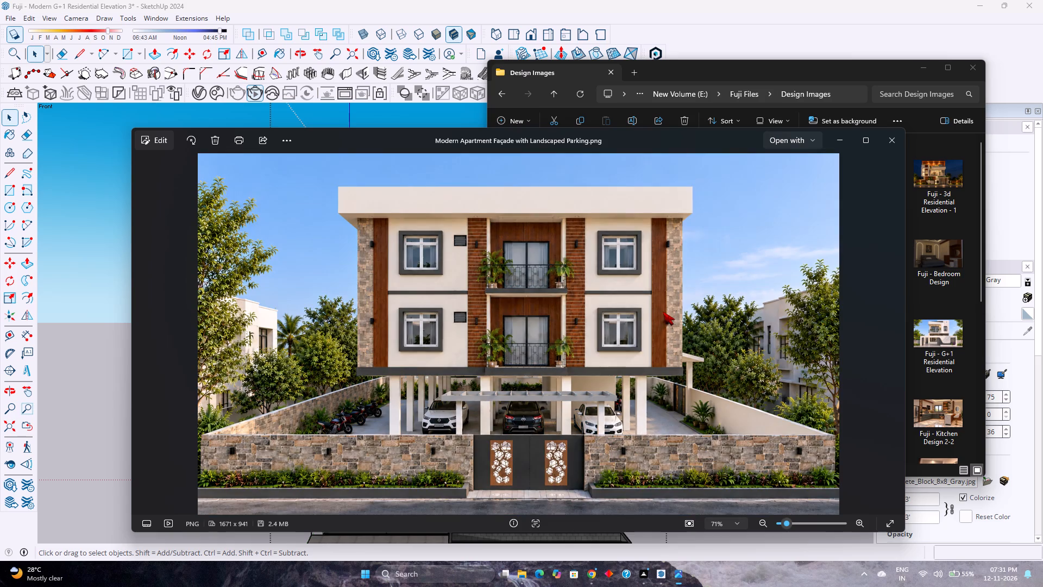
pyautogui.press('Right')
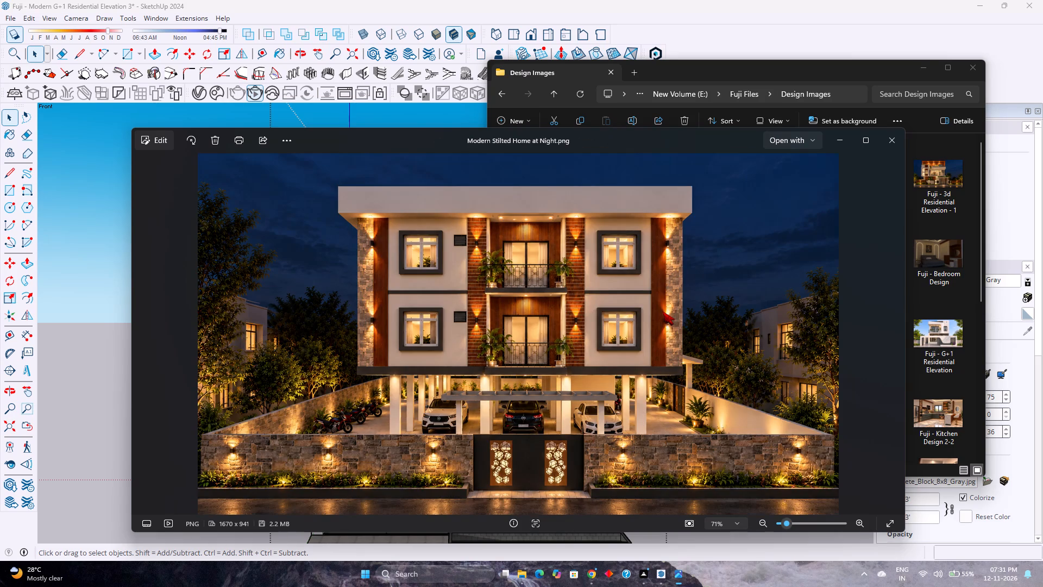
pyautogui.press('Right')
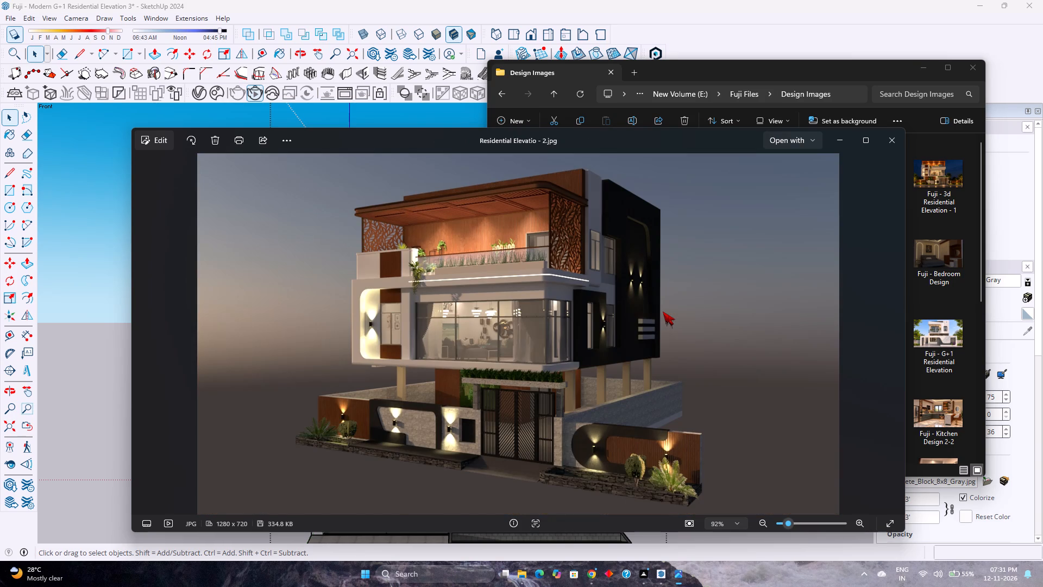
pyautogui.press('Right')
pyautogui.press('Right')
pyautogui.press('Right')
pyautogui.press('Right')
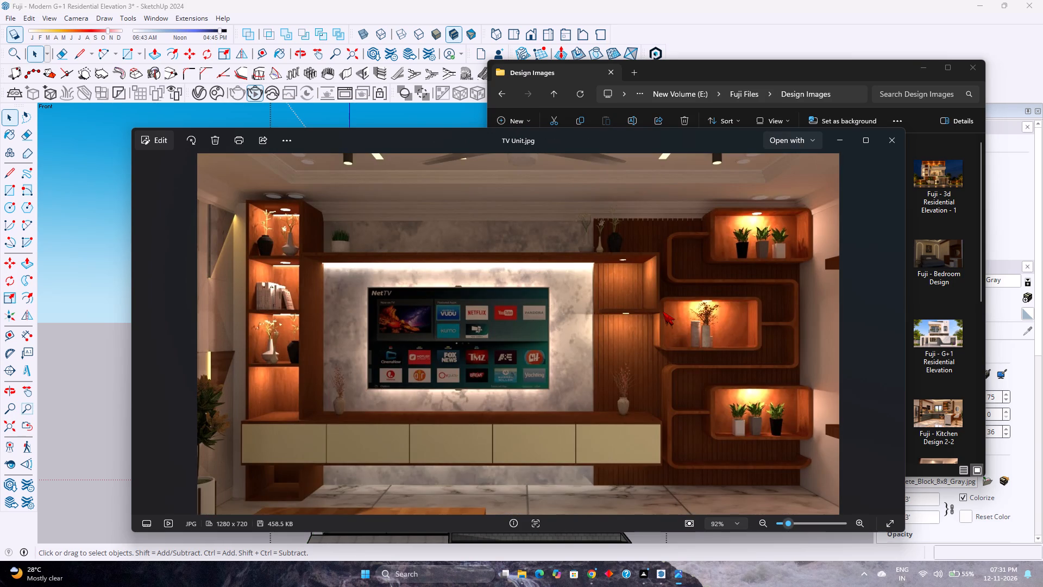
pyautogui.click(897, 141)
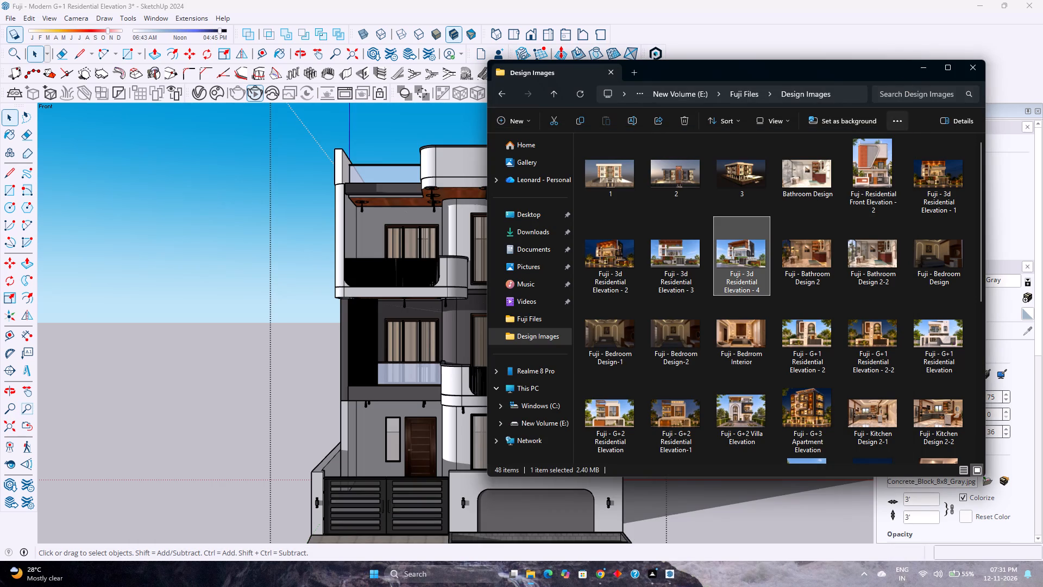
# Put away the Design Images folder, return to the SketchUp house model and examine its overall front elevation in the standard Front view.
pyautogui.scroll(8, 750, 278)
pyautogui.scroll(2, 708, 291)
pyautogui.click(916, 68)
pyautogui.scroll(-4, 537, 283)
pyautogui.scroll(3, 537, 283)
pyautogui.scroll(-1, 537, 283)
pyautogui.scroll(2, 525, 358)
pyautogui.scroll(-2, 525, 358)
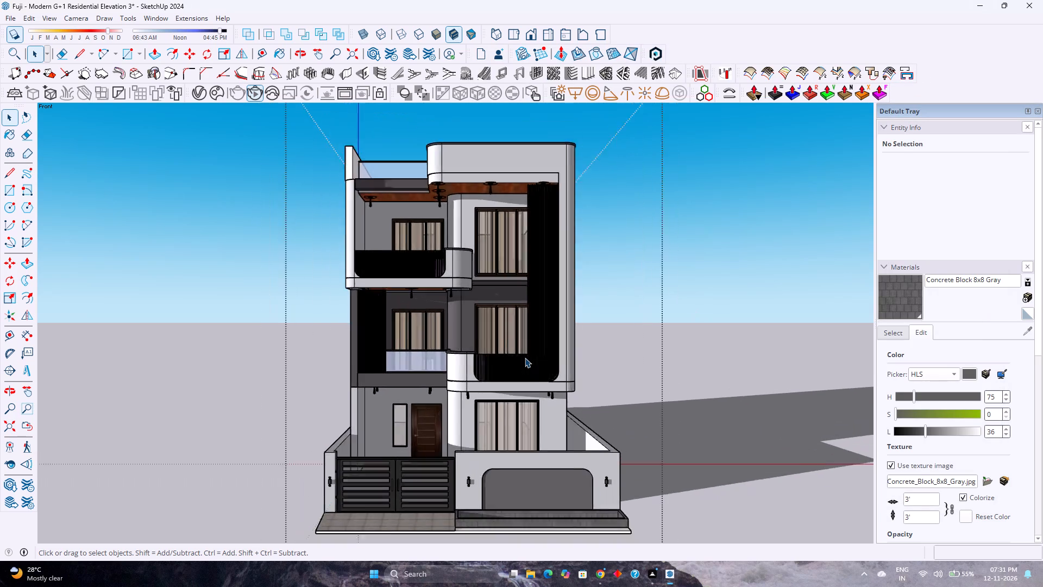
pyautogui.scroll(-1, 525, 358)
pyautogui.scroll(2, 525, 358)
pyautogui.scroll(-3, 525, 358)
pyautogui.scroll(6, 525, 358)
pyautogui.scroll(-9, 479, 377)
pyautogui.scroll(1, 464, 442)
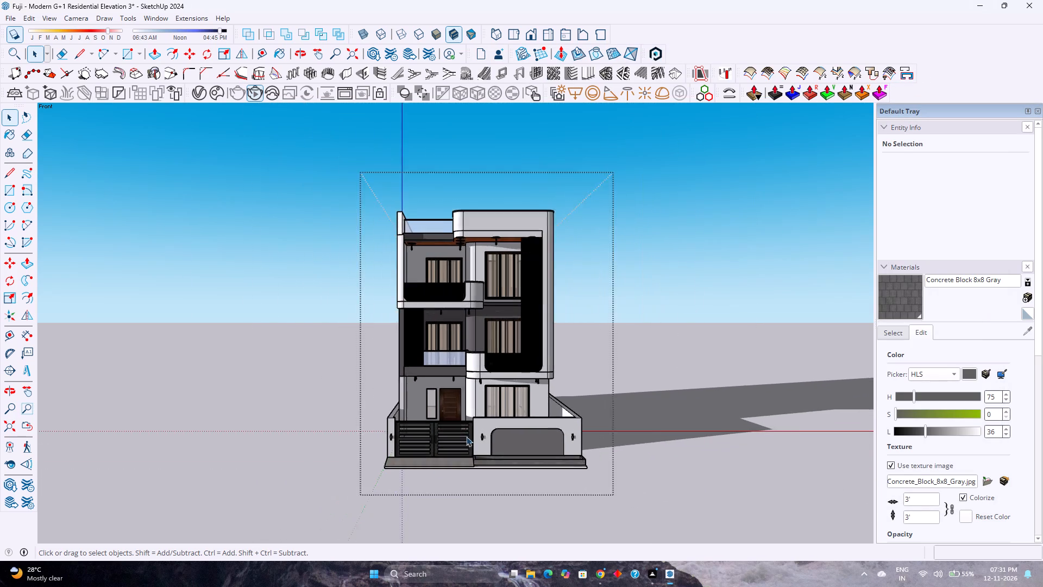
pyautogui.scroll(1, 466, 436)
pyautogui.scroll(2, 523, 362)
pyautogui.scroll(-4, 523, 361)
pyautogui.scroll(4, 523, 361)
pyautogui.scroll(-5, 505, 274)
pyautogui.scroll(3, 505, 274)
pyautogui.scroll(-2, 505, 274)
pyautogui.click(532, 30)
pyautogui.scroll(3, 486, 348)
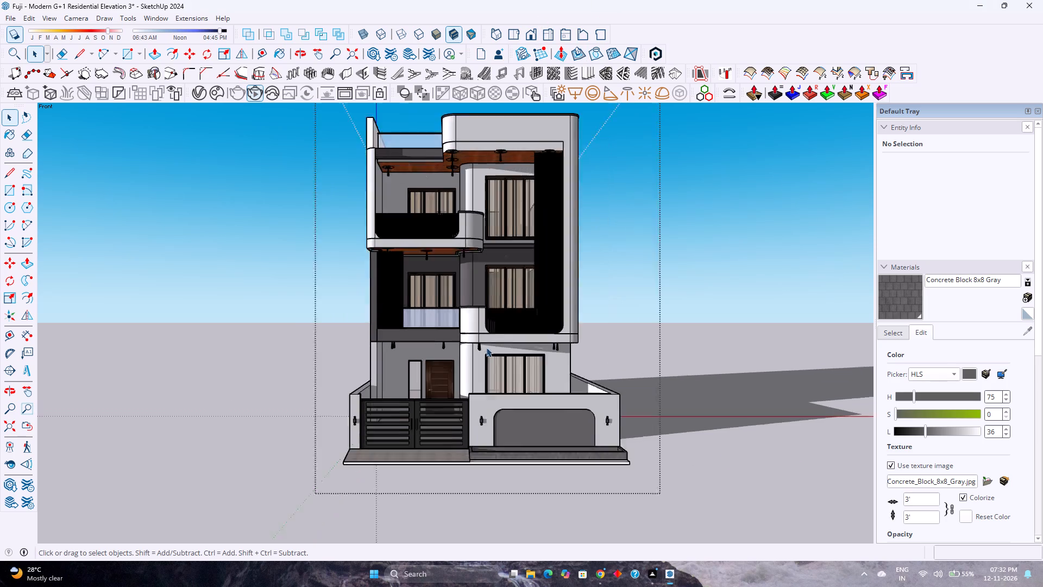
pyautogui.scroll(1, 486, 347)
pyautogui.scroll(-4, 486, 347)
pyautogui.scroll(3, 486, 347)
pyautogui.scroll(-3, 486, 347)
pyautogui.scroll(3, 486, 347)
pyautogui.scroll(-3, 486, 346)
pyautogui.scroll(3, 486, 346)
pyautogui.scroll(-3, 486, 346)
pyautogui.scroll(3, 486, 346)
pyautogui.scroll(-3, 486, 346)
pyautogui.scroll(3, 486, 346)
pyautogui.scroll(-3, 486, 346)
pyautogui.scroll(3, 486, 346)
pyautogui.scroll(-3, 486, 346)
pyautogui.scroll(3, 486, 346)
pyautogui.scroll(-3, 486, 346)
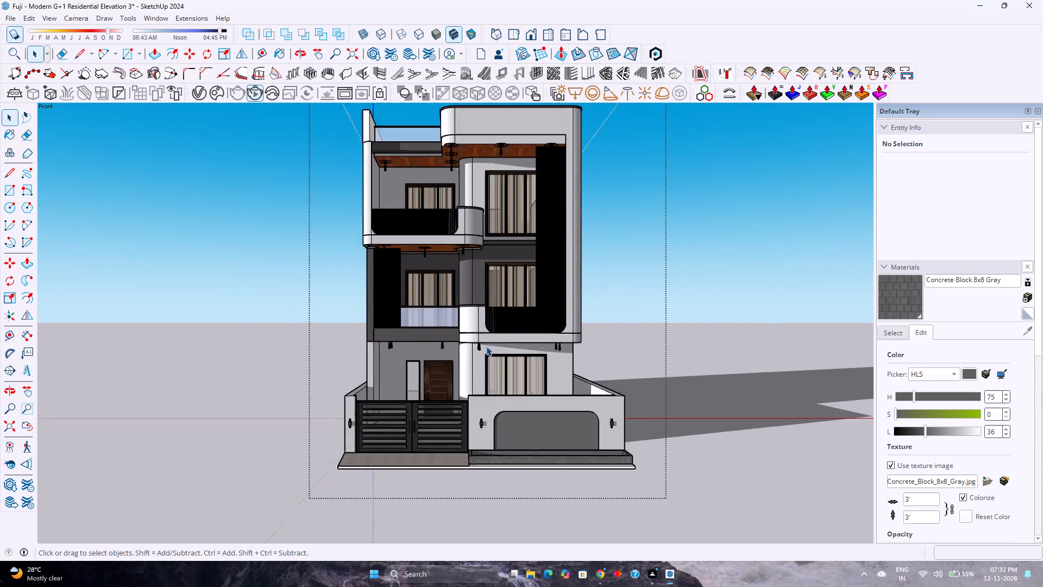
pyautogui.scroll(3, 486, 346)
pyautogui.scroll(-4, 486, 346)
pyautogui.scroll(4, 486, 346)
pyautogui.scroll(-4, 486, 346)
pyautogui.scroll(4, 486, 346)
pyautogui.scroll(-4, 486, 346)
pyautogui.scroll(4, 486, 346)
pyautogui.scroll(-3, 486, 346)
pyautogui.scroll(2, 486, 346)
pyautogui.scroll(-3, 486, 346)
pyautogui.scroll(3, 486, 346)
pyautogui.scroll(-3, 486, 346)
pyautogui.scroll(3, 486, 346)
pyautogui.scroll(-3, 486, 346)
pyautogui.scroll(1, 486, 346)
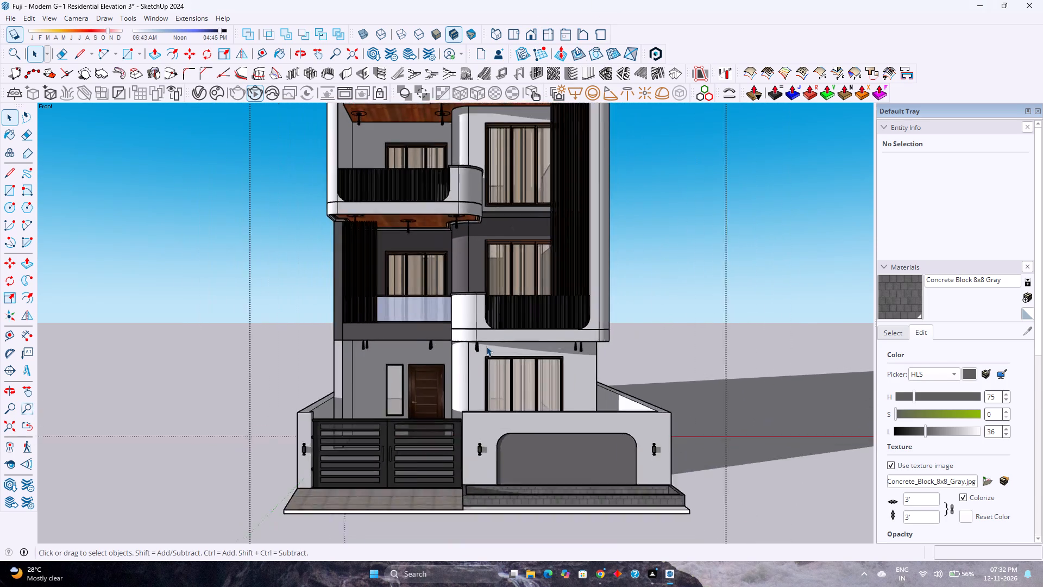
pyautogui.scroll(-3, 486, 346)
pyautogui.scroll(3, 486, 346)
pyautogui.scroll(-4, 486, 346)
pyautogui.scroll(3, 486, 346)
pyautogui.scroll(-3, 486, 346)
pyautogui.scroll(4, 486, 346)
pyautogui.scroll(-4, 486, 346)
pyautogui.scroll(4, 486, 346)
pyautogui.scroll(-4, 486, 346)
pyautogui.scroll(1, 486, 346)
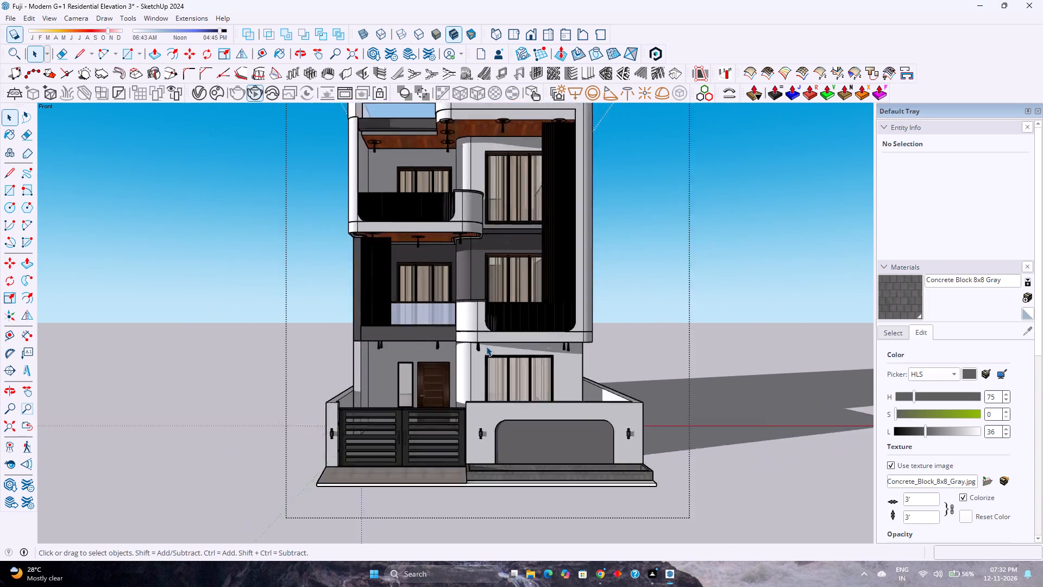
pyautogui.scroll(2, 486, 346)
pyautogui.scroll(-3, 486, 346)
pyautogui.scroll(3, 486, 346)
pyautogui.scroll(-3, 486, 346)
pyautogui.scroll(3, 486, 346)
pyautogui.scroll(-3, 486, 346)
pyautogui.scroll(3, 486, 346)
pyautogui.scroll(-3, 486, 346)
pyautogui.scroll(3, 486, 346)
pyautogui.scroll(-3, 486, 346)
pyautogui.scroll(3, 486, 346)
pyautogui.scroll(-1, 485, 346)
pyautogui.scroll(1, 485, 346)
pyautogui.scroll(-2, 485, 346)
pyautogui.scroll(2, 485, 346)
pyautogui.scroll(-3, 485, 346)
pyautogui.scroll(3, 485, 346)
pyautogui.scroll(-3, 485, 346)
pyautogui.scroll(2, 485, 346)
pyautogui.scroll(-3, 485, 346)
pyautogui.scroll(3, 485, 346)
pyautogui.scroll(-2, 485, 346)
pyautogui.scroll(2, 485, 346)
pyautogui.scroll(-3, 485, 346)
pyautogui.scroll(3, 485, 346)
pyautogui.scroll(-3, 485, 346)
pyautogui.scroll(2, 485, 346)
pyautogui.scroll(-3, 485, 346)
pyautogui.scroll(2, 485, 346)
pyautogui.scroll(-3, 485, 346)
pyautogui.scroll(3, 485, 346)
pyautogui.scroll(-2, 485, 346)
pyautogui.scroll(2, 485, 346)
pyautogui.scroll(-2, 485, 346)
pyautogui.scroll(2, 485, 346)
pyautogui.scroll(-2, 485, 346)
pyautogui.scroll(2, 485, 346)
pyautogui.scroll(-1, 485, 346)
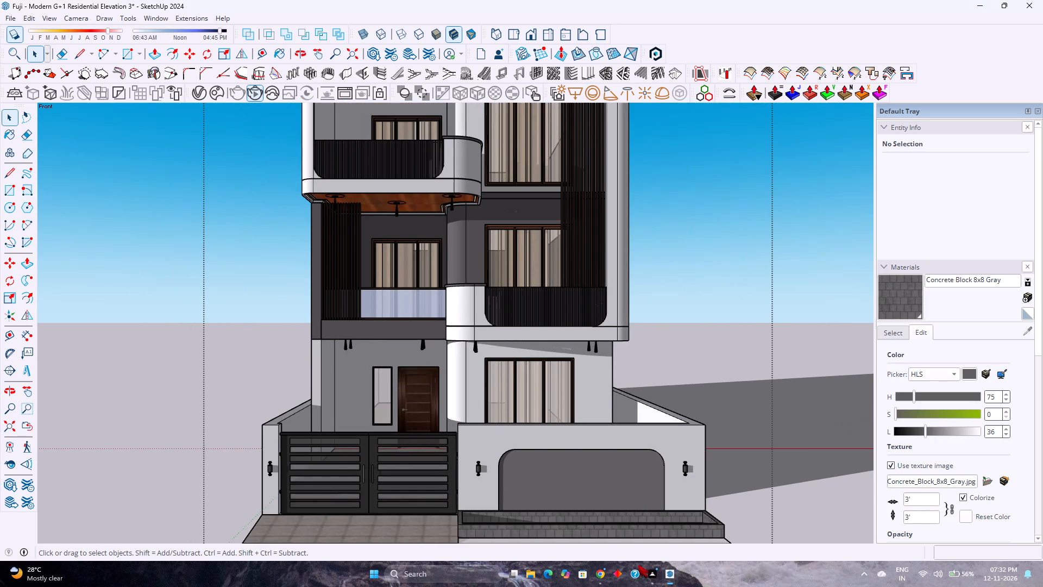
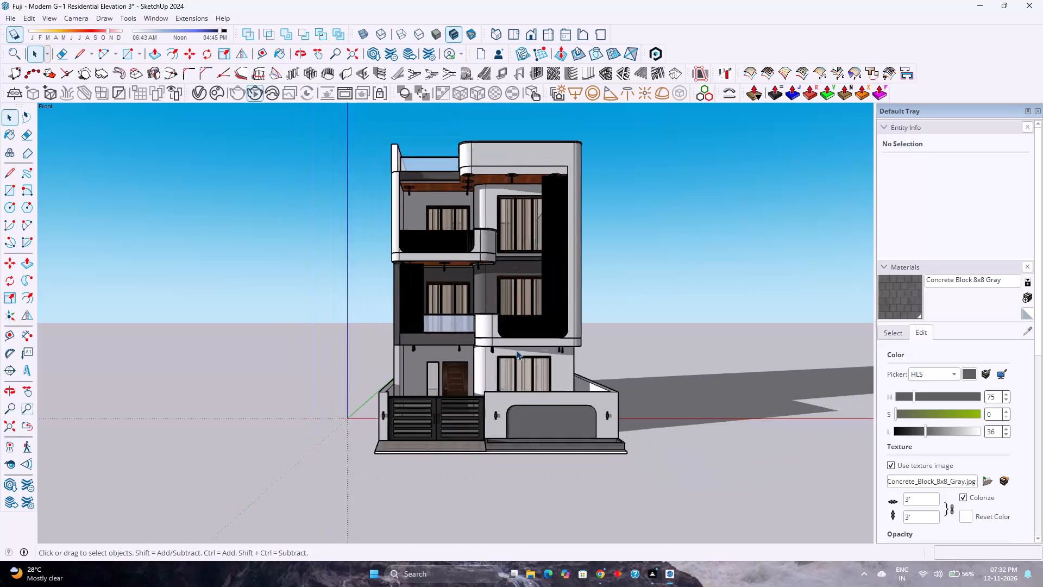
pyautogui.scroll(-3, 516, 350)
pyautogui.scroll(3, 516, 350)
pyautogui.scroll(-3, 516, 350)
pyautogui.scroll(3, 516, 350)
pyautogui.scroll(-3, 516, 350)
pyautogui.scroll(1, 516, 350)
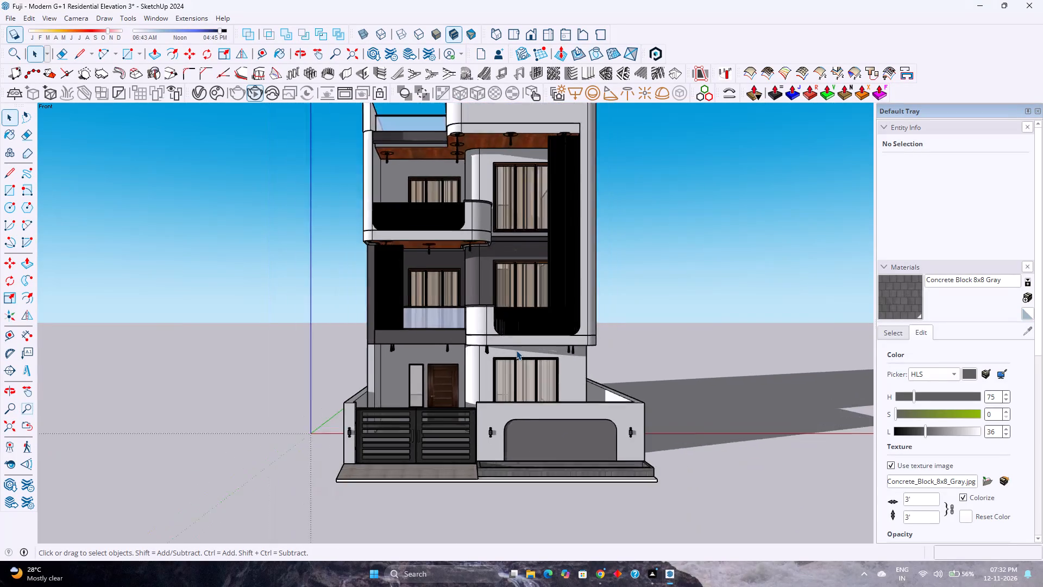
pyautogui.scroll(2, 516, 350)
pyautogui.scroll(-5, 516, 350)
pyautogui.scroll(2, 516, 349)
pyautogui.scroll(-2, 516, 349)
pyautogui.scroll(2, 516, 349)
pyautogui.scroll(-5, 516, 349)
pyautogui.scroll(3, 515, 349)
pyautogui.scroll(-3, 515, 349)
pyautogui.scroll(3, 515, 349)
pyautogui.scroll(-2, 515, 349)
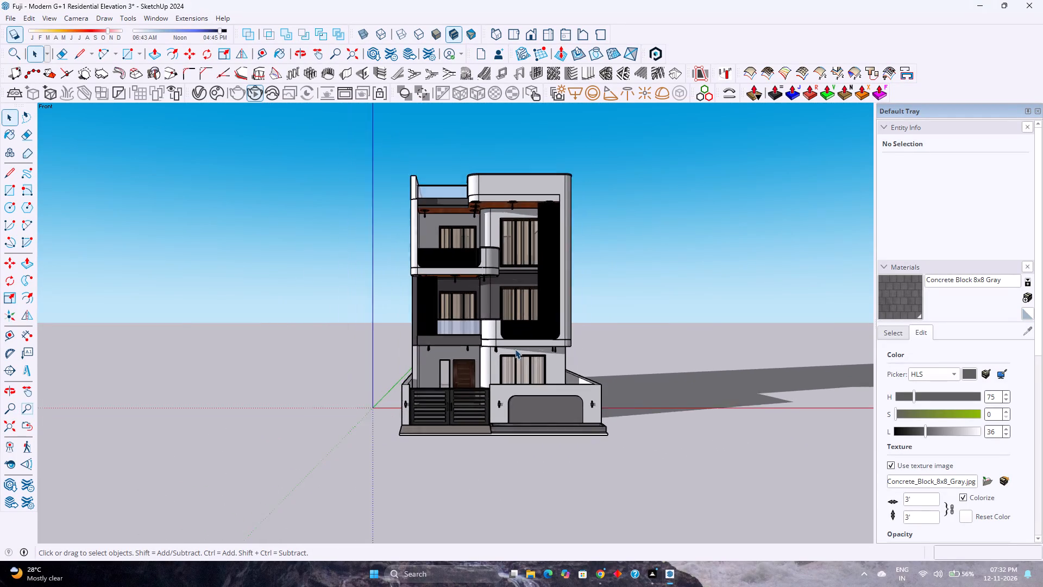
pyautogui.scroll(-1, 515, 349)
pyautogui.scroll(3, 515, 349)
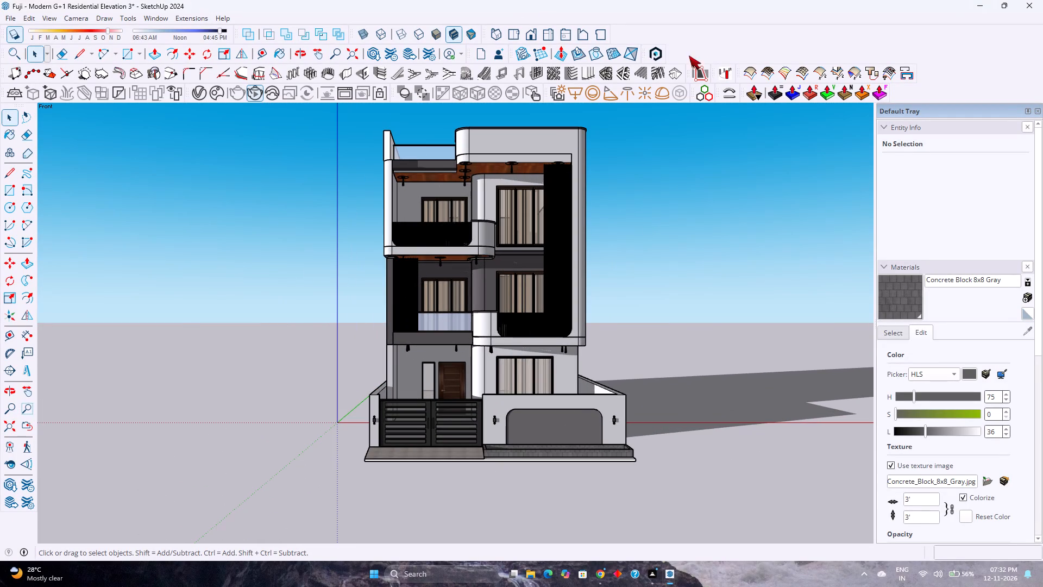
# Set the standard Front view and fit the whole house model in view to examine its front elevation.
pyautogui.click(528, 35)
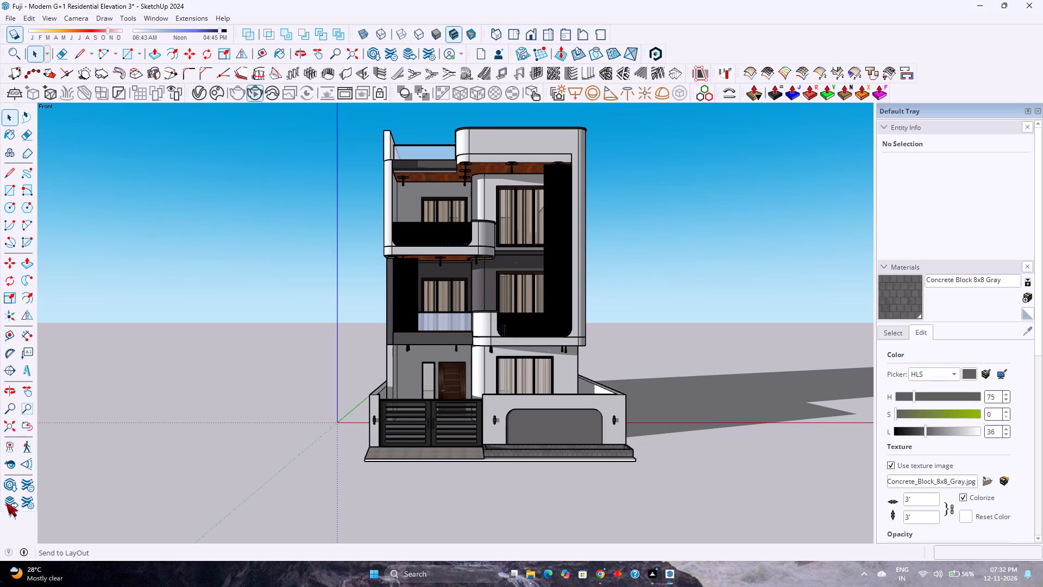
pyautogui.click(4, 423)
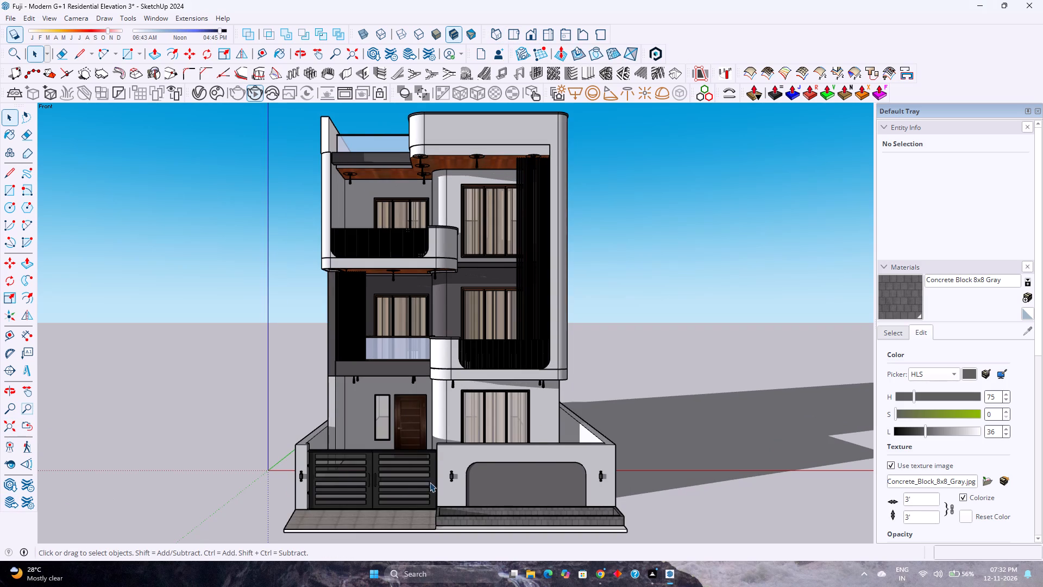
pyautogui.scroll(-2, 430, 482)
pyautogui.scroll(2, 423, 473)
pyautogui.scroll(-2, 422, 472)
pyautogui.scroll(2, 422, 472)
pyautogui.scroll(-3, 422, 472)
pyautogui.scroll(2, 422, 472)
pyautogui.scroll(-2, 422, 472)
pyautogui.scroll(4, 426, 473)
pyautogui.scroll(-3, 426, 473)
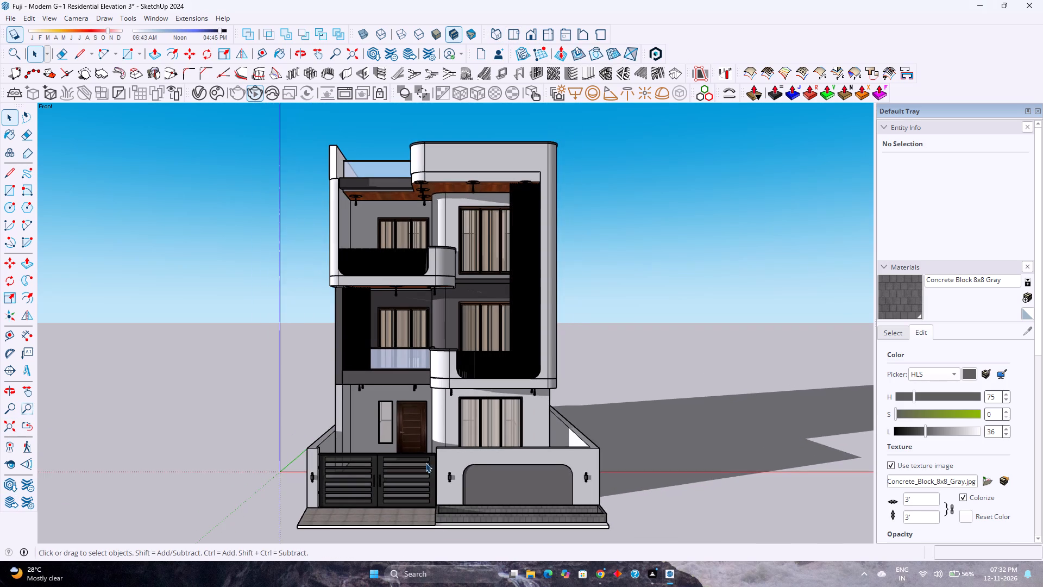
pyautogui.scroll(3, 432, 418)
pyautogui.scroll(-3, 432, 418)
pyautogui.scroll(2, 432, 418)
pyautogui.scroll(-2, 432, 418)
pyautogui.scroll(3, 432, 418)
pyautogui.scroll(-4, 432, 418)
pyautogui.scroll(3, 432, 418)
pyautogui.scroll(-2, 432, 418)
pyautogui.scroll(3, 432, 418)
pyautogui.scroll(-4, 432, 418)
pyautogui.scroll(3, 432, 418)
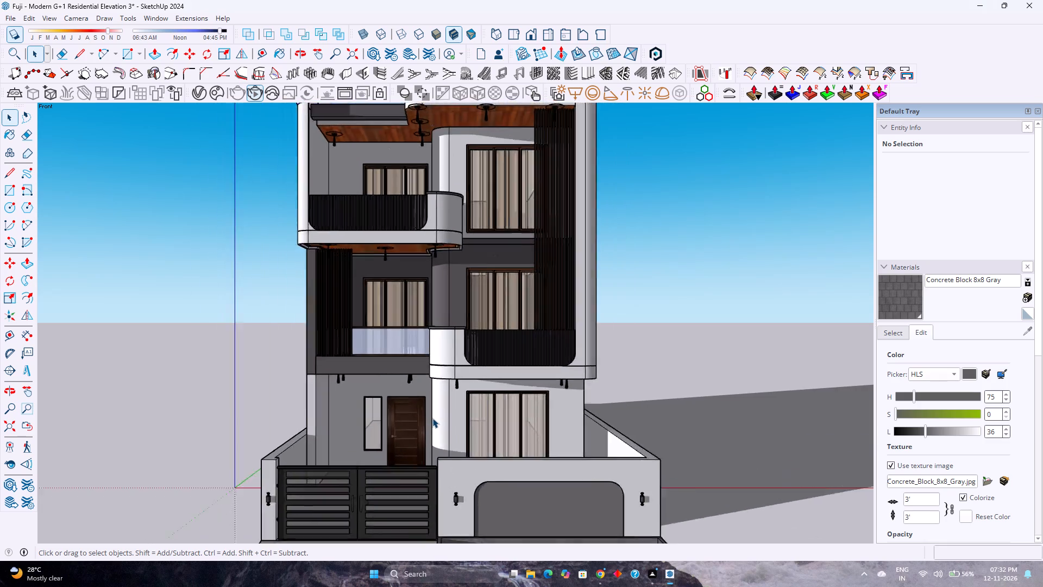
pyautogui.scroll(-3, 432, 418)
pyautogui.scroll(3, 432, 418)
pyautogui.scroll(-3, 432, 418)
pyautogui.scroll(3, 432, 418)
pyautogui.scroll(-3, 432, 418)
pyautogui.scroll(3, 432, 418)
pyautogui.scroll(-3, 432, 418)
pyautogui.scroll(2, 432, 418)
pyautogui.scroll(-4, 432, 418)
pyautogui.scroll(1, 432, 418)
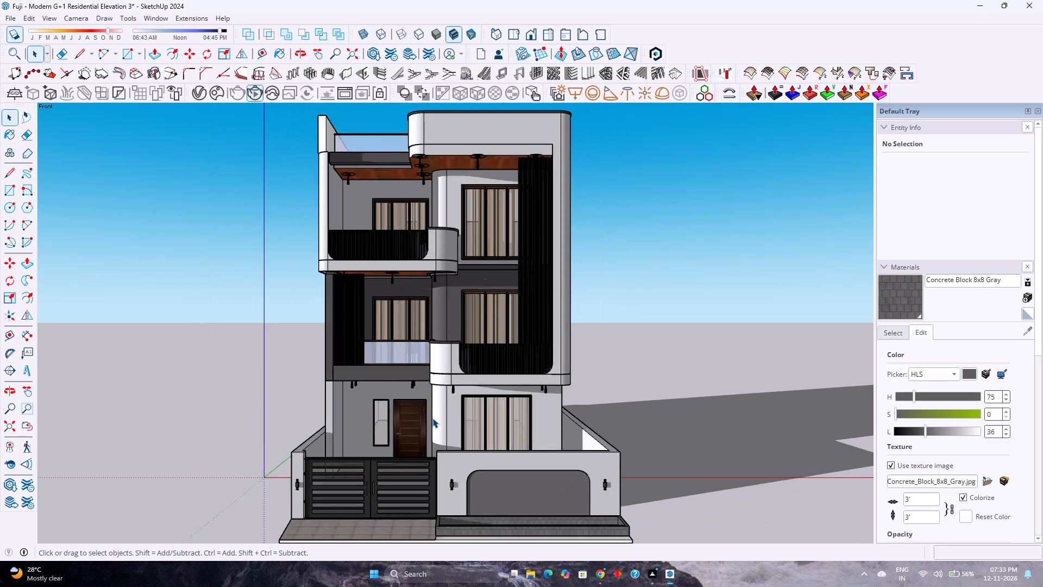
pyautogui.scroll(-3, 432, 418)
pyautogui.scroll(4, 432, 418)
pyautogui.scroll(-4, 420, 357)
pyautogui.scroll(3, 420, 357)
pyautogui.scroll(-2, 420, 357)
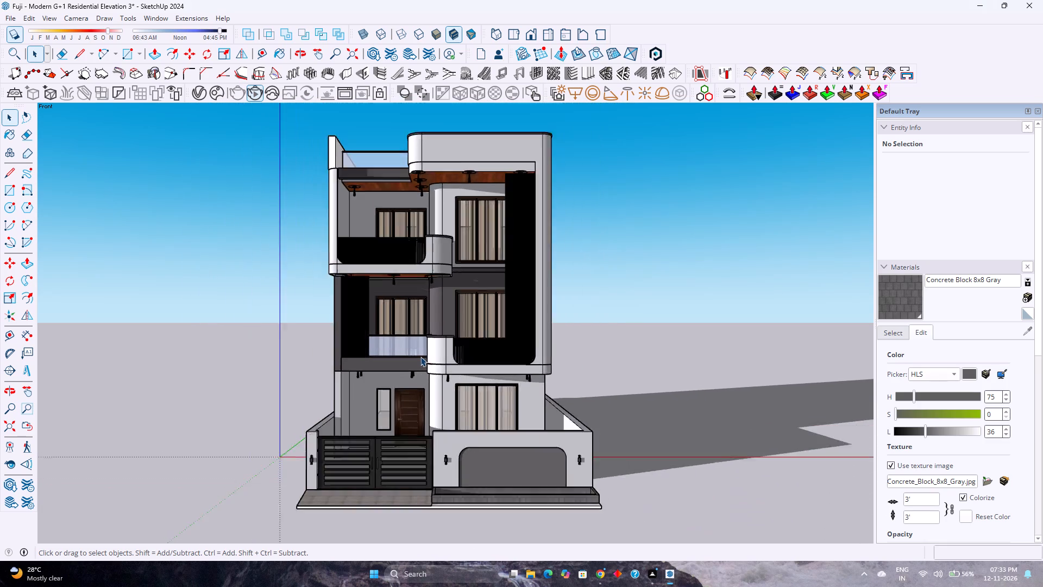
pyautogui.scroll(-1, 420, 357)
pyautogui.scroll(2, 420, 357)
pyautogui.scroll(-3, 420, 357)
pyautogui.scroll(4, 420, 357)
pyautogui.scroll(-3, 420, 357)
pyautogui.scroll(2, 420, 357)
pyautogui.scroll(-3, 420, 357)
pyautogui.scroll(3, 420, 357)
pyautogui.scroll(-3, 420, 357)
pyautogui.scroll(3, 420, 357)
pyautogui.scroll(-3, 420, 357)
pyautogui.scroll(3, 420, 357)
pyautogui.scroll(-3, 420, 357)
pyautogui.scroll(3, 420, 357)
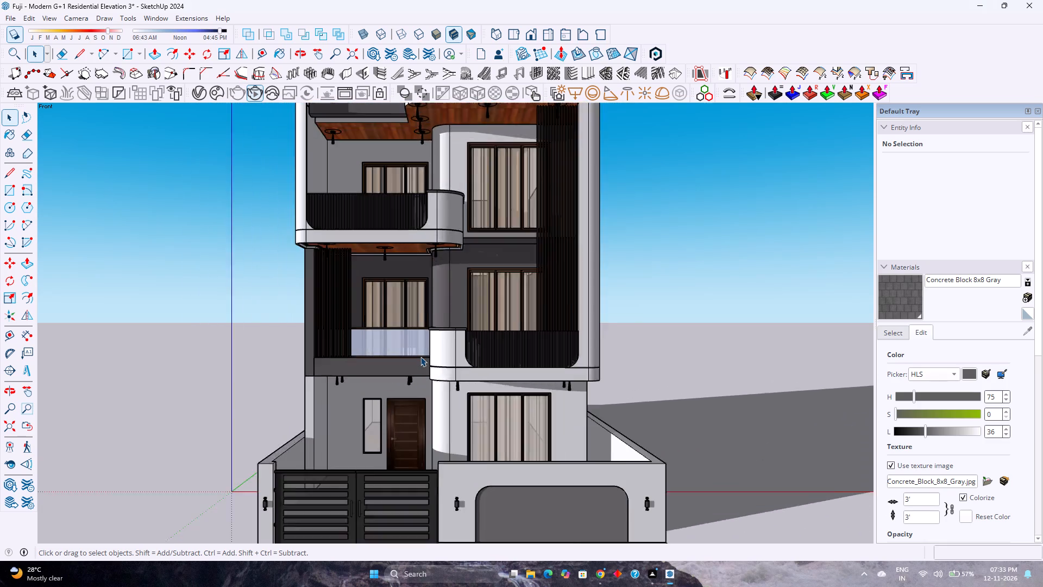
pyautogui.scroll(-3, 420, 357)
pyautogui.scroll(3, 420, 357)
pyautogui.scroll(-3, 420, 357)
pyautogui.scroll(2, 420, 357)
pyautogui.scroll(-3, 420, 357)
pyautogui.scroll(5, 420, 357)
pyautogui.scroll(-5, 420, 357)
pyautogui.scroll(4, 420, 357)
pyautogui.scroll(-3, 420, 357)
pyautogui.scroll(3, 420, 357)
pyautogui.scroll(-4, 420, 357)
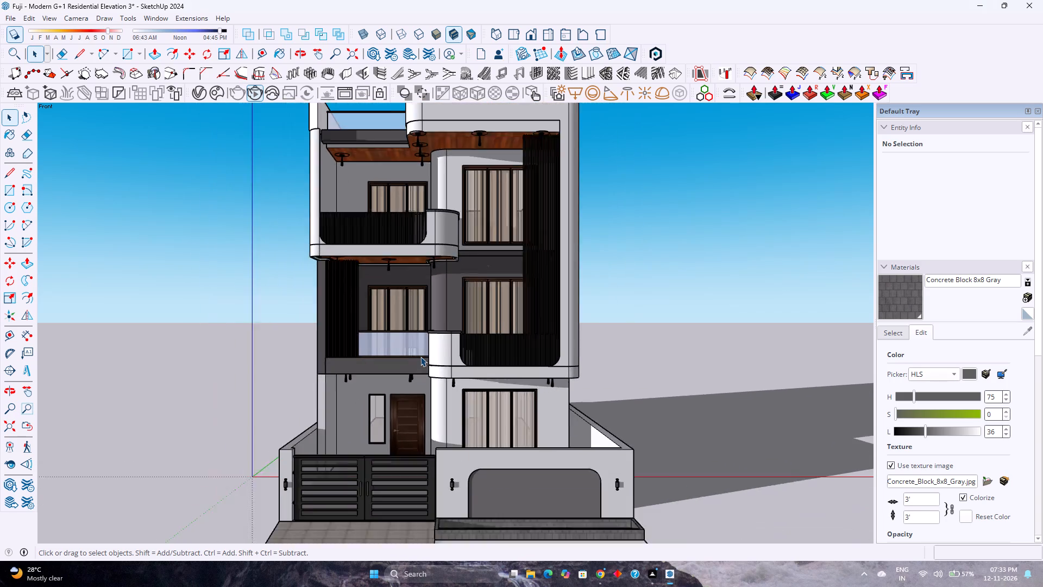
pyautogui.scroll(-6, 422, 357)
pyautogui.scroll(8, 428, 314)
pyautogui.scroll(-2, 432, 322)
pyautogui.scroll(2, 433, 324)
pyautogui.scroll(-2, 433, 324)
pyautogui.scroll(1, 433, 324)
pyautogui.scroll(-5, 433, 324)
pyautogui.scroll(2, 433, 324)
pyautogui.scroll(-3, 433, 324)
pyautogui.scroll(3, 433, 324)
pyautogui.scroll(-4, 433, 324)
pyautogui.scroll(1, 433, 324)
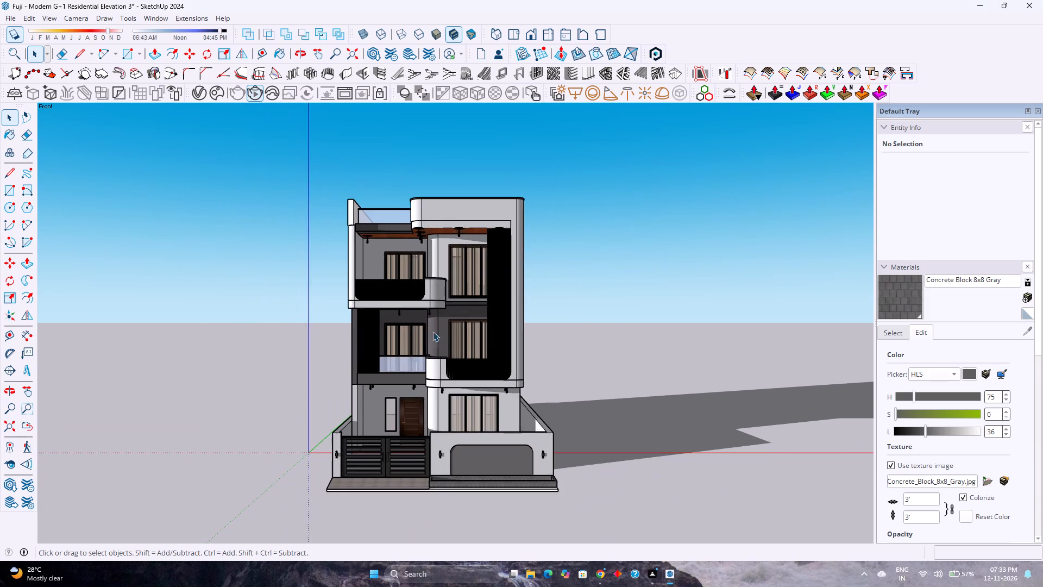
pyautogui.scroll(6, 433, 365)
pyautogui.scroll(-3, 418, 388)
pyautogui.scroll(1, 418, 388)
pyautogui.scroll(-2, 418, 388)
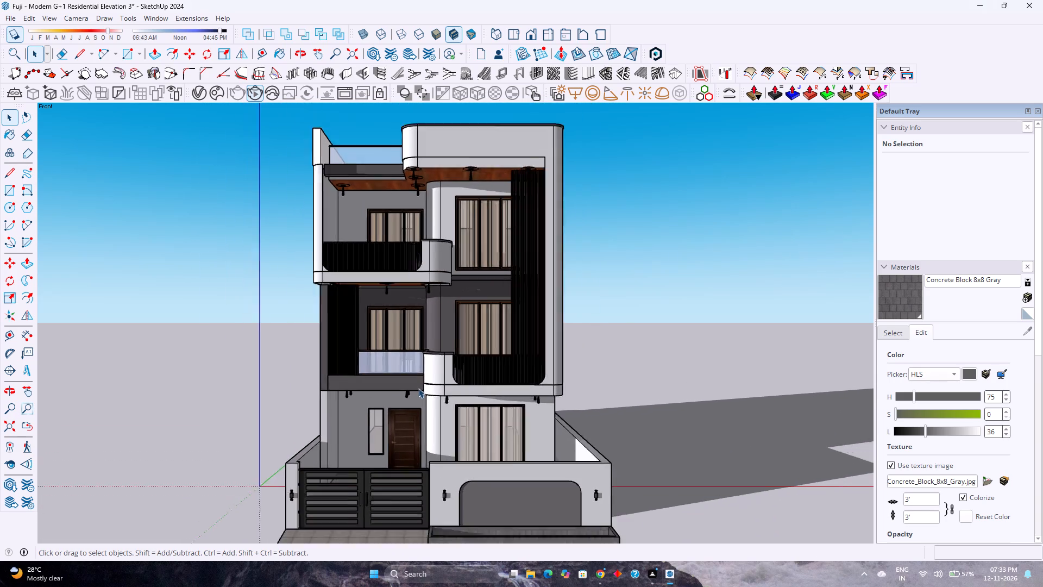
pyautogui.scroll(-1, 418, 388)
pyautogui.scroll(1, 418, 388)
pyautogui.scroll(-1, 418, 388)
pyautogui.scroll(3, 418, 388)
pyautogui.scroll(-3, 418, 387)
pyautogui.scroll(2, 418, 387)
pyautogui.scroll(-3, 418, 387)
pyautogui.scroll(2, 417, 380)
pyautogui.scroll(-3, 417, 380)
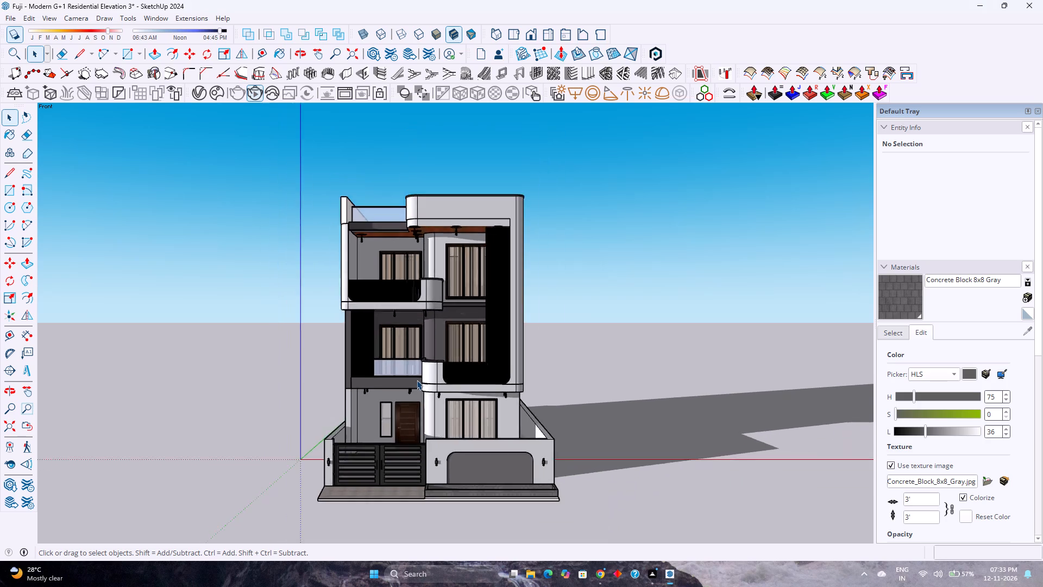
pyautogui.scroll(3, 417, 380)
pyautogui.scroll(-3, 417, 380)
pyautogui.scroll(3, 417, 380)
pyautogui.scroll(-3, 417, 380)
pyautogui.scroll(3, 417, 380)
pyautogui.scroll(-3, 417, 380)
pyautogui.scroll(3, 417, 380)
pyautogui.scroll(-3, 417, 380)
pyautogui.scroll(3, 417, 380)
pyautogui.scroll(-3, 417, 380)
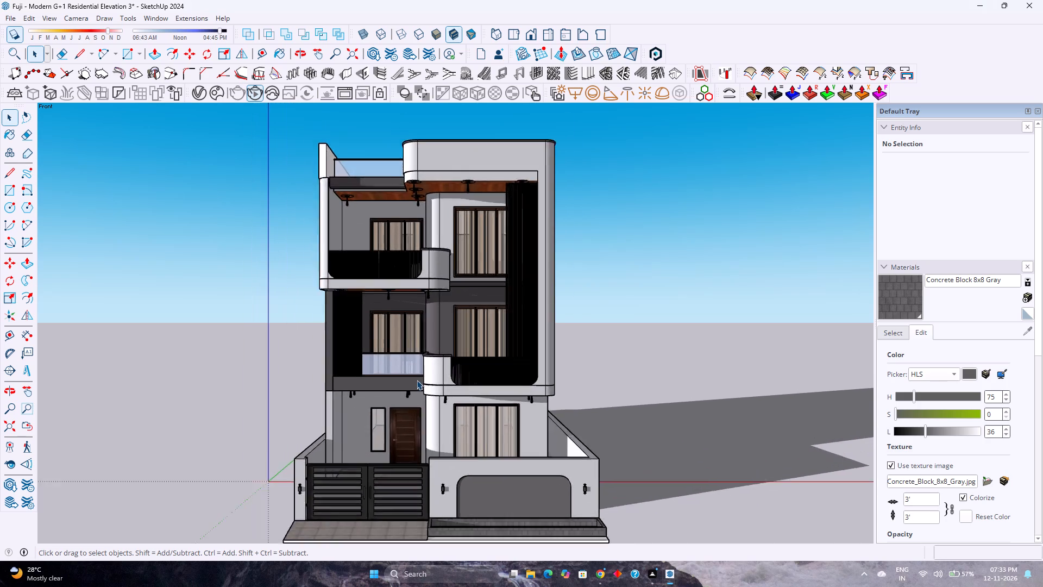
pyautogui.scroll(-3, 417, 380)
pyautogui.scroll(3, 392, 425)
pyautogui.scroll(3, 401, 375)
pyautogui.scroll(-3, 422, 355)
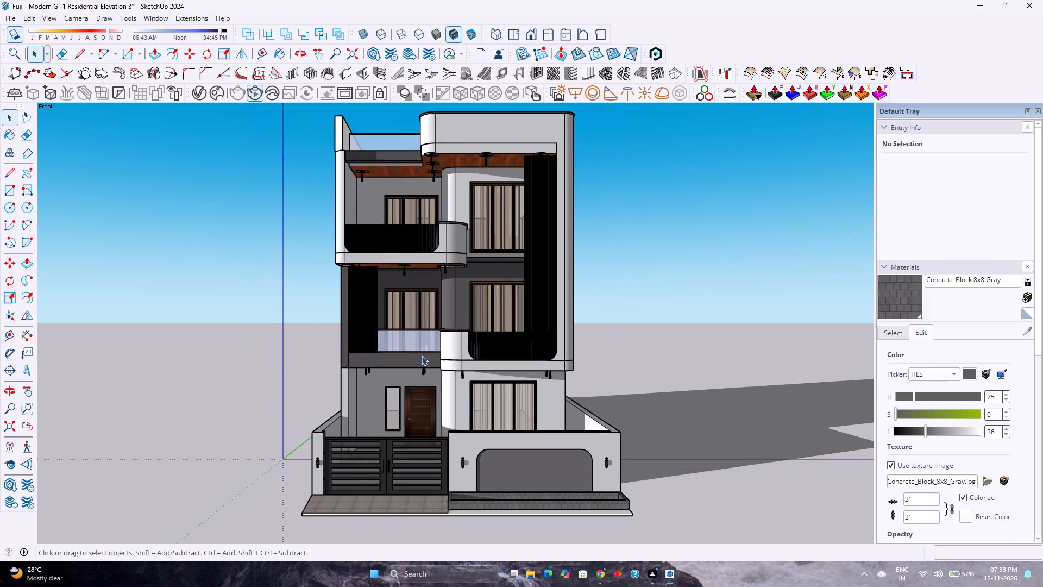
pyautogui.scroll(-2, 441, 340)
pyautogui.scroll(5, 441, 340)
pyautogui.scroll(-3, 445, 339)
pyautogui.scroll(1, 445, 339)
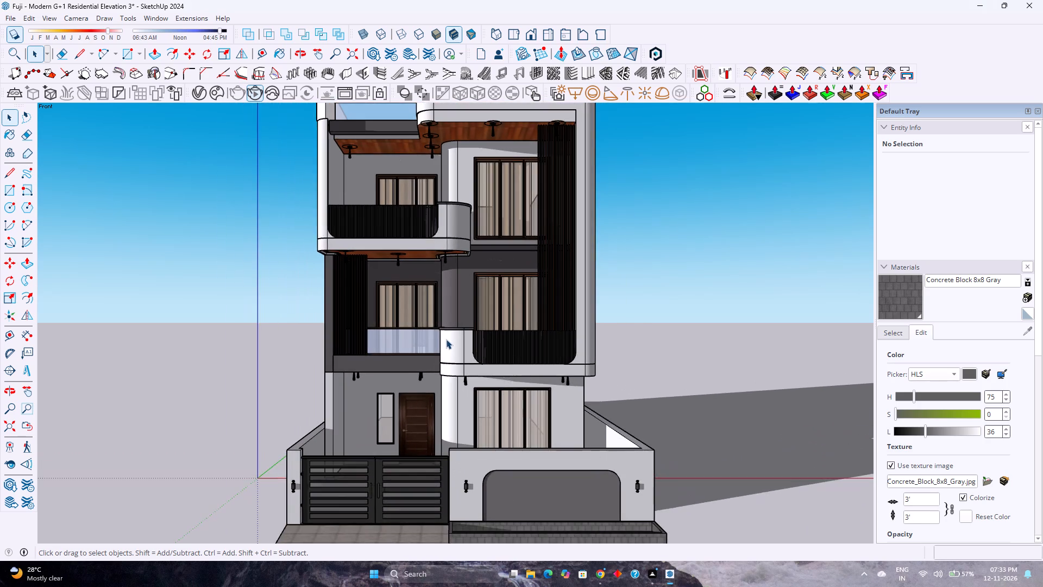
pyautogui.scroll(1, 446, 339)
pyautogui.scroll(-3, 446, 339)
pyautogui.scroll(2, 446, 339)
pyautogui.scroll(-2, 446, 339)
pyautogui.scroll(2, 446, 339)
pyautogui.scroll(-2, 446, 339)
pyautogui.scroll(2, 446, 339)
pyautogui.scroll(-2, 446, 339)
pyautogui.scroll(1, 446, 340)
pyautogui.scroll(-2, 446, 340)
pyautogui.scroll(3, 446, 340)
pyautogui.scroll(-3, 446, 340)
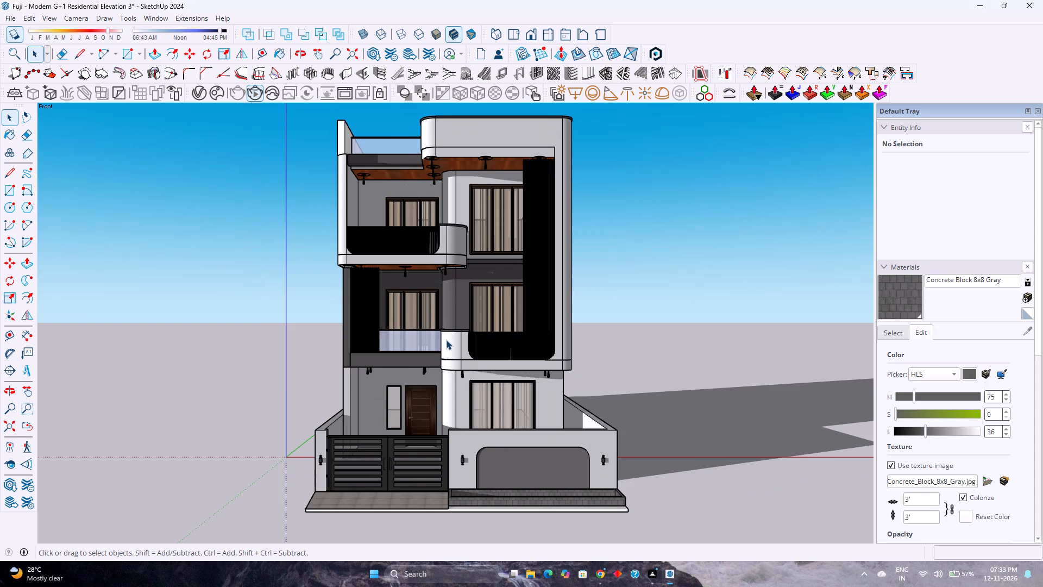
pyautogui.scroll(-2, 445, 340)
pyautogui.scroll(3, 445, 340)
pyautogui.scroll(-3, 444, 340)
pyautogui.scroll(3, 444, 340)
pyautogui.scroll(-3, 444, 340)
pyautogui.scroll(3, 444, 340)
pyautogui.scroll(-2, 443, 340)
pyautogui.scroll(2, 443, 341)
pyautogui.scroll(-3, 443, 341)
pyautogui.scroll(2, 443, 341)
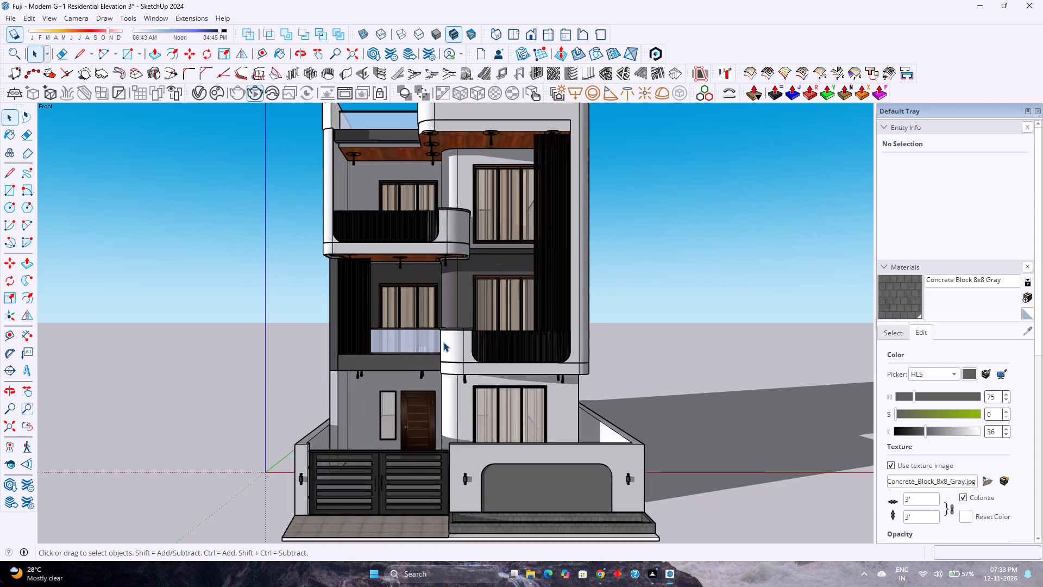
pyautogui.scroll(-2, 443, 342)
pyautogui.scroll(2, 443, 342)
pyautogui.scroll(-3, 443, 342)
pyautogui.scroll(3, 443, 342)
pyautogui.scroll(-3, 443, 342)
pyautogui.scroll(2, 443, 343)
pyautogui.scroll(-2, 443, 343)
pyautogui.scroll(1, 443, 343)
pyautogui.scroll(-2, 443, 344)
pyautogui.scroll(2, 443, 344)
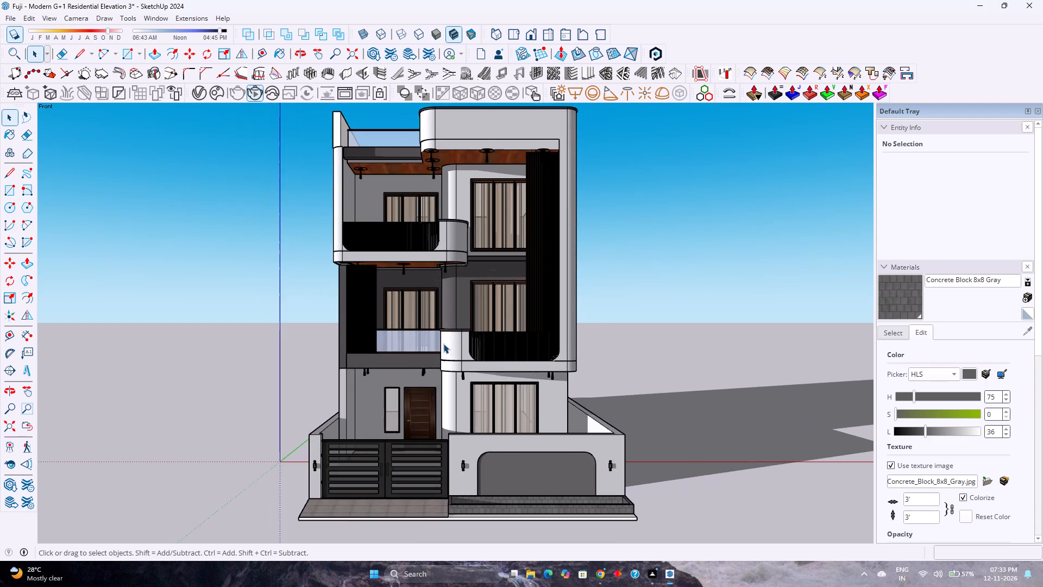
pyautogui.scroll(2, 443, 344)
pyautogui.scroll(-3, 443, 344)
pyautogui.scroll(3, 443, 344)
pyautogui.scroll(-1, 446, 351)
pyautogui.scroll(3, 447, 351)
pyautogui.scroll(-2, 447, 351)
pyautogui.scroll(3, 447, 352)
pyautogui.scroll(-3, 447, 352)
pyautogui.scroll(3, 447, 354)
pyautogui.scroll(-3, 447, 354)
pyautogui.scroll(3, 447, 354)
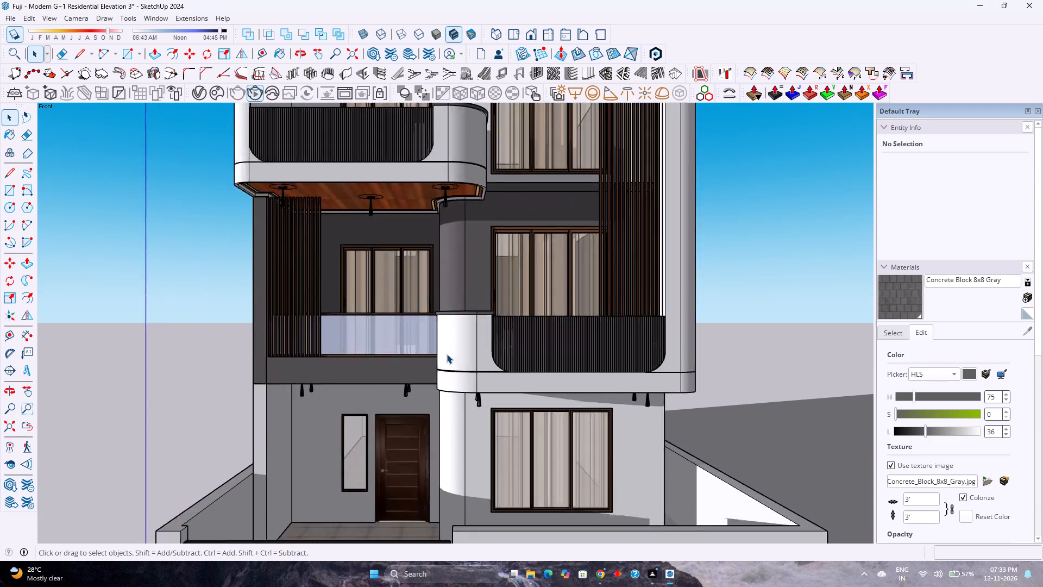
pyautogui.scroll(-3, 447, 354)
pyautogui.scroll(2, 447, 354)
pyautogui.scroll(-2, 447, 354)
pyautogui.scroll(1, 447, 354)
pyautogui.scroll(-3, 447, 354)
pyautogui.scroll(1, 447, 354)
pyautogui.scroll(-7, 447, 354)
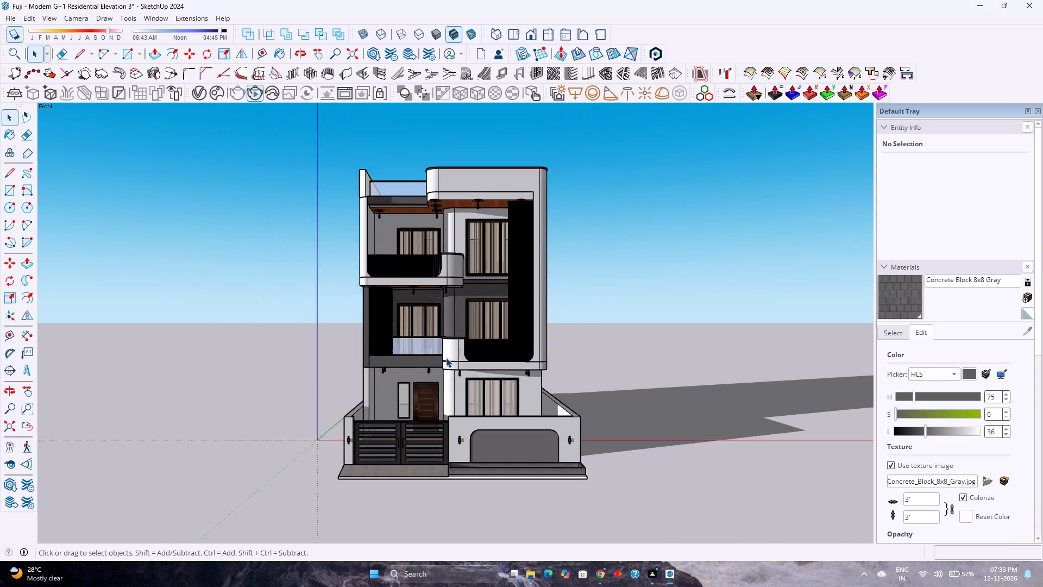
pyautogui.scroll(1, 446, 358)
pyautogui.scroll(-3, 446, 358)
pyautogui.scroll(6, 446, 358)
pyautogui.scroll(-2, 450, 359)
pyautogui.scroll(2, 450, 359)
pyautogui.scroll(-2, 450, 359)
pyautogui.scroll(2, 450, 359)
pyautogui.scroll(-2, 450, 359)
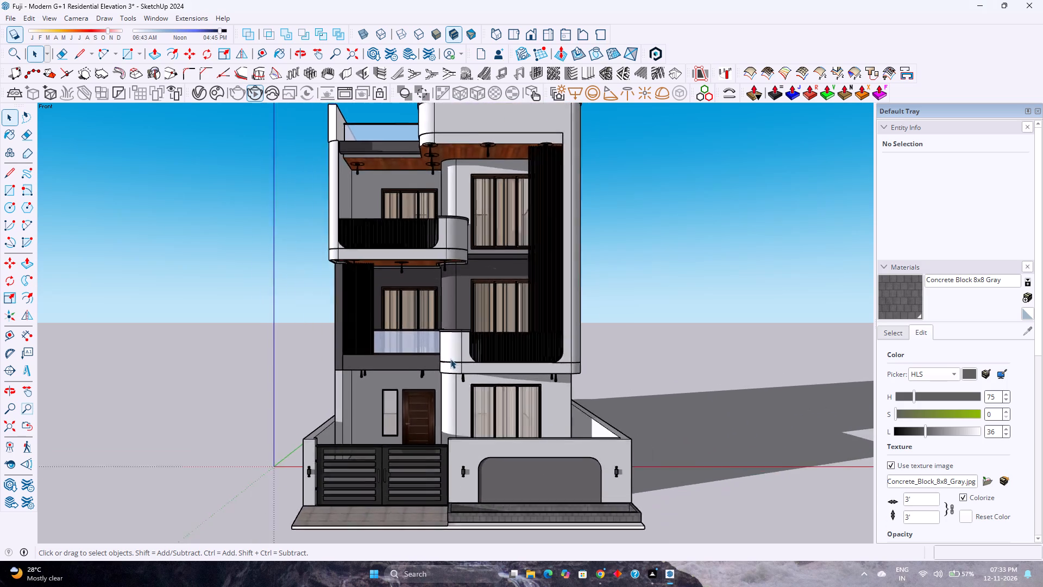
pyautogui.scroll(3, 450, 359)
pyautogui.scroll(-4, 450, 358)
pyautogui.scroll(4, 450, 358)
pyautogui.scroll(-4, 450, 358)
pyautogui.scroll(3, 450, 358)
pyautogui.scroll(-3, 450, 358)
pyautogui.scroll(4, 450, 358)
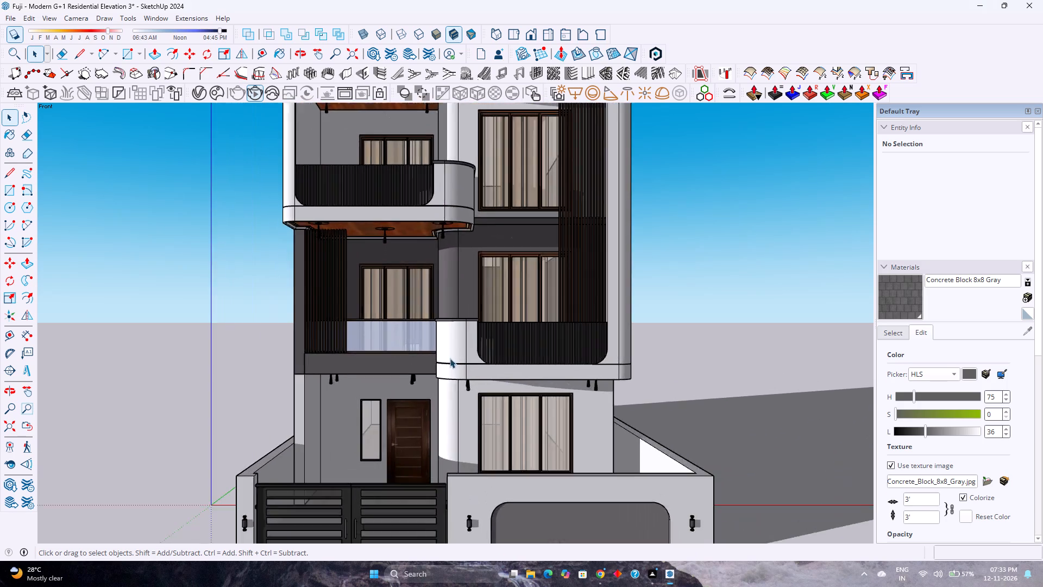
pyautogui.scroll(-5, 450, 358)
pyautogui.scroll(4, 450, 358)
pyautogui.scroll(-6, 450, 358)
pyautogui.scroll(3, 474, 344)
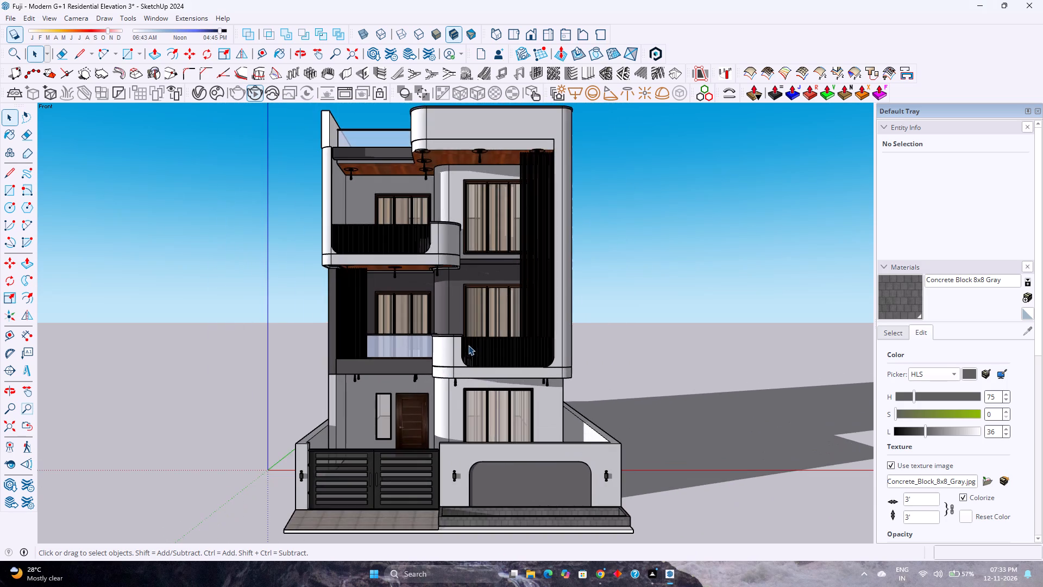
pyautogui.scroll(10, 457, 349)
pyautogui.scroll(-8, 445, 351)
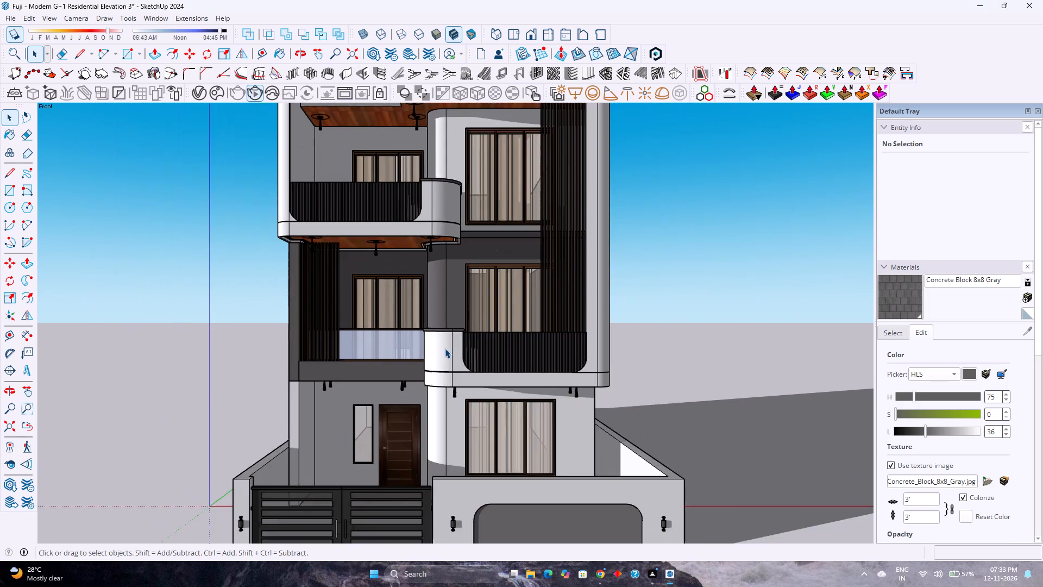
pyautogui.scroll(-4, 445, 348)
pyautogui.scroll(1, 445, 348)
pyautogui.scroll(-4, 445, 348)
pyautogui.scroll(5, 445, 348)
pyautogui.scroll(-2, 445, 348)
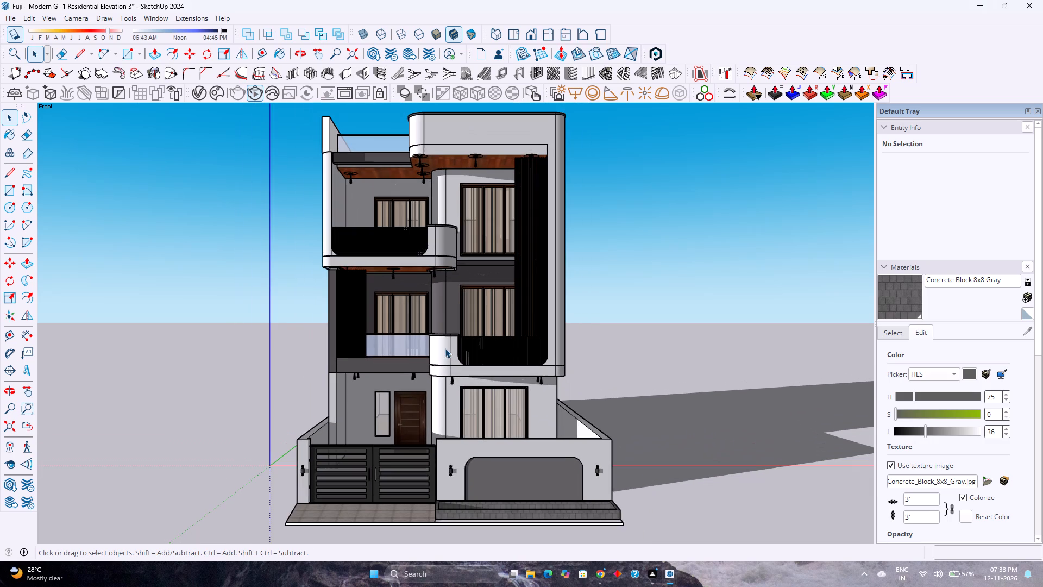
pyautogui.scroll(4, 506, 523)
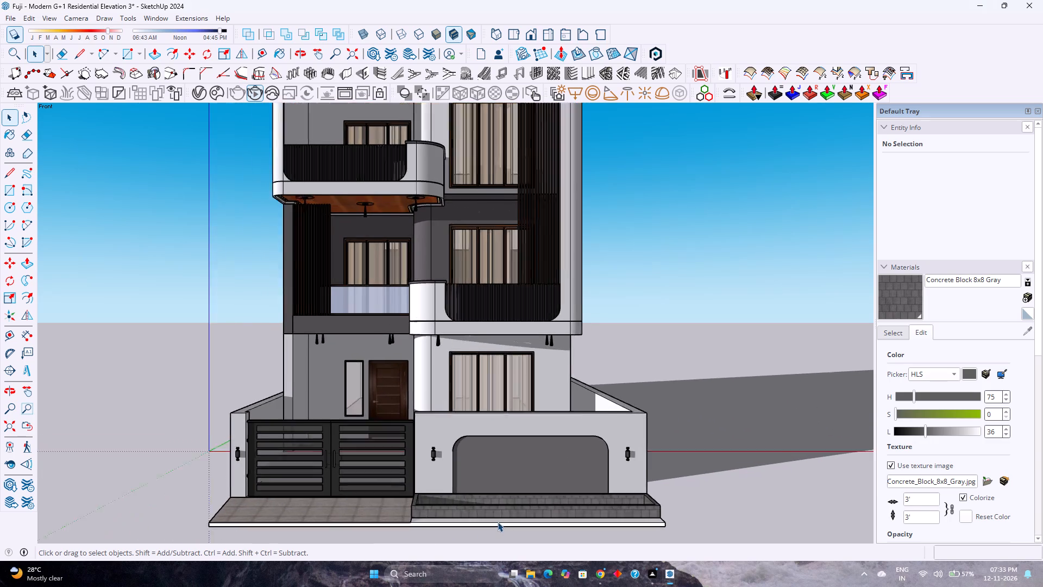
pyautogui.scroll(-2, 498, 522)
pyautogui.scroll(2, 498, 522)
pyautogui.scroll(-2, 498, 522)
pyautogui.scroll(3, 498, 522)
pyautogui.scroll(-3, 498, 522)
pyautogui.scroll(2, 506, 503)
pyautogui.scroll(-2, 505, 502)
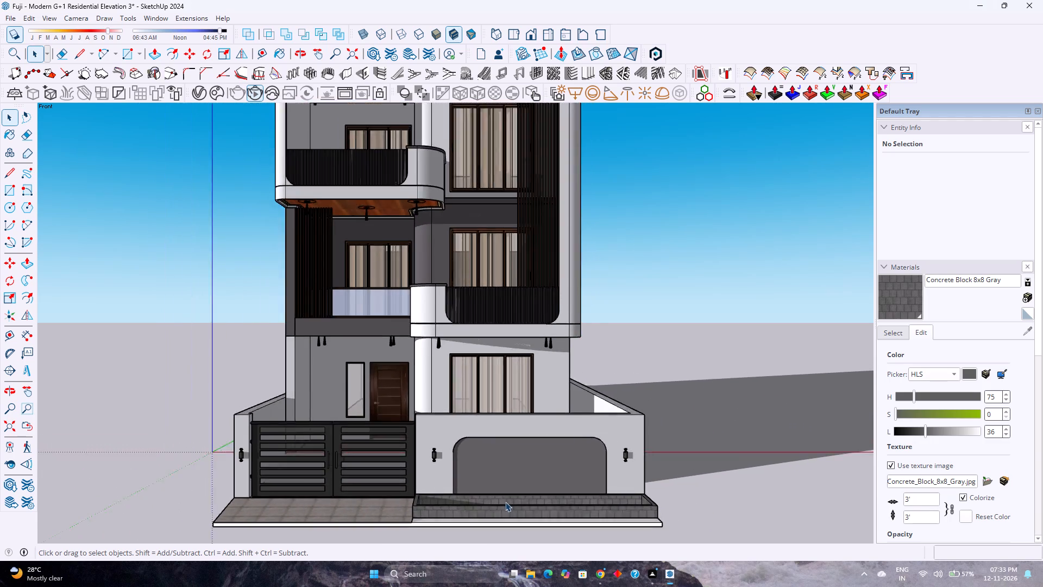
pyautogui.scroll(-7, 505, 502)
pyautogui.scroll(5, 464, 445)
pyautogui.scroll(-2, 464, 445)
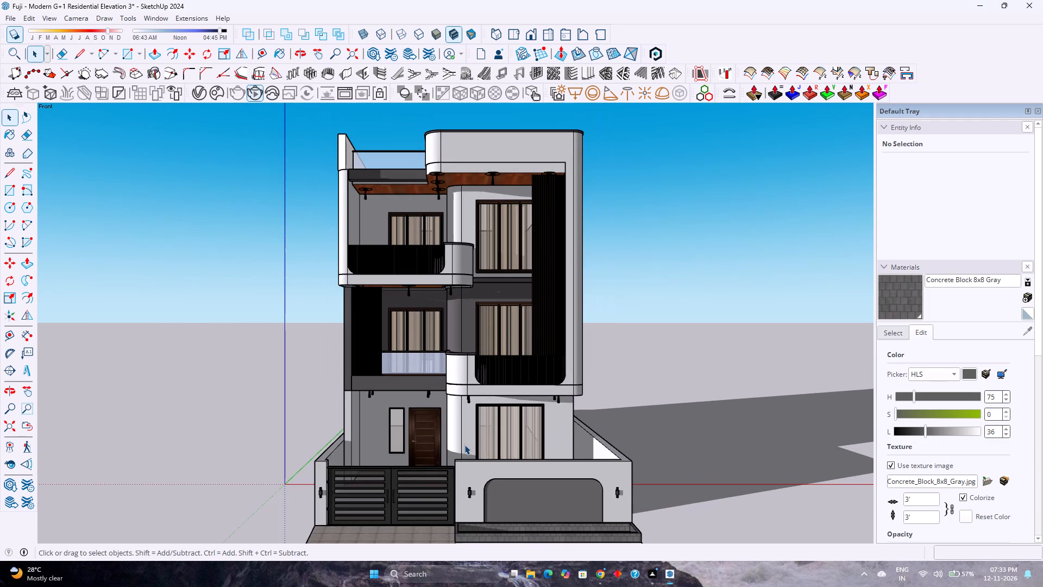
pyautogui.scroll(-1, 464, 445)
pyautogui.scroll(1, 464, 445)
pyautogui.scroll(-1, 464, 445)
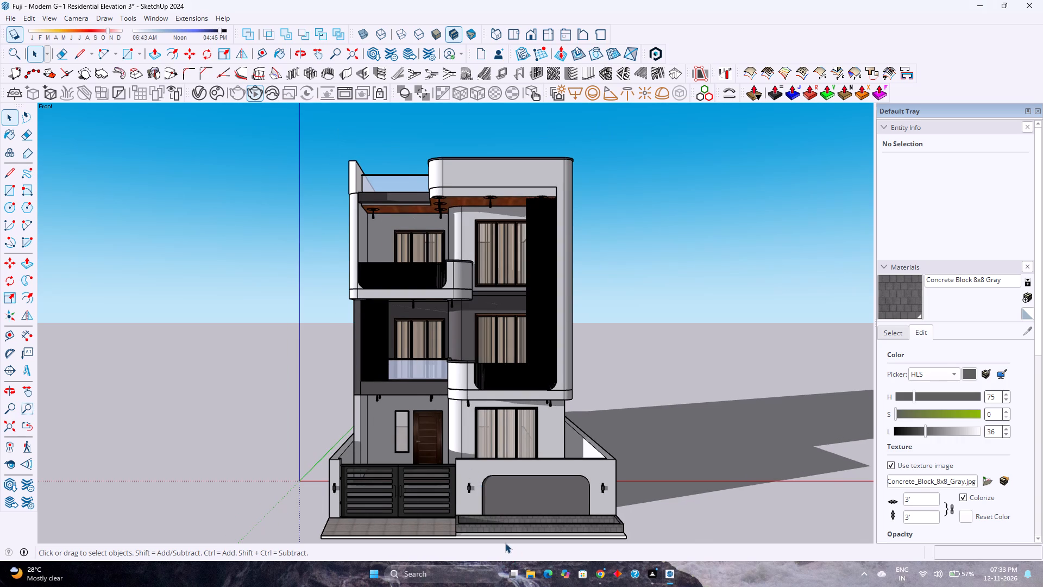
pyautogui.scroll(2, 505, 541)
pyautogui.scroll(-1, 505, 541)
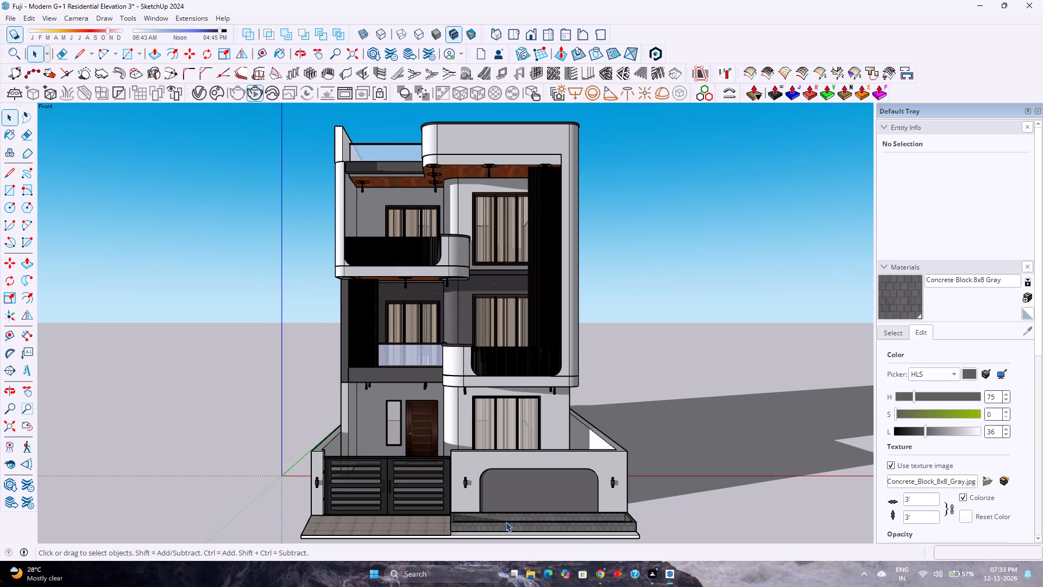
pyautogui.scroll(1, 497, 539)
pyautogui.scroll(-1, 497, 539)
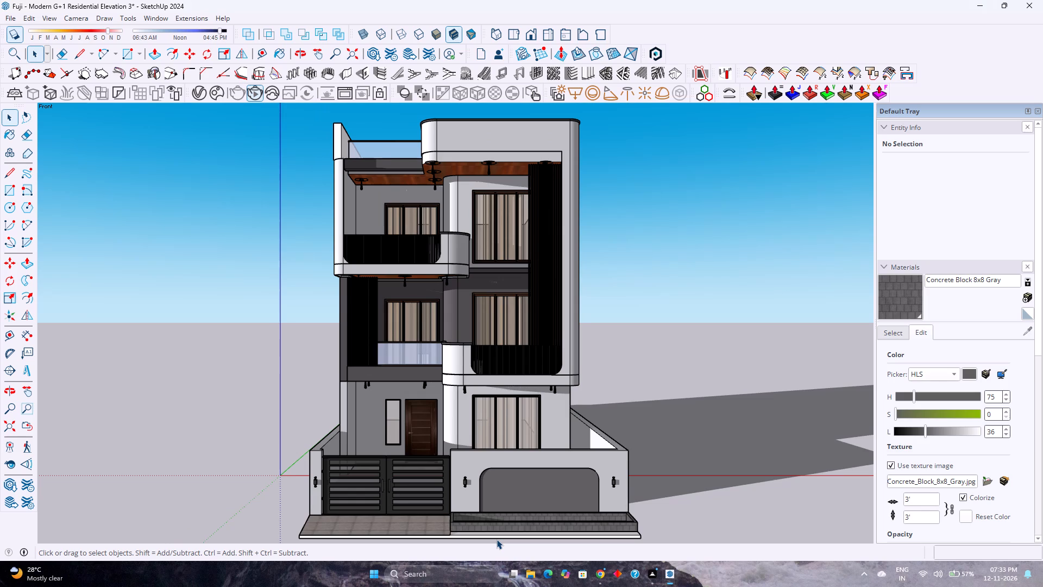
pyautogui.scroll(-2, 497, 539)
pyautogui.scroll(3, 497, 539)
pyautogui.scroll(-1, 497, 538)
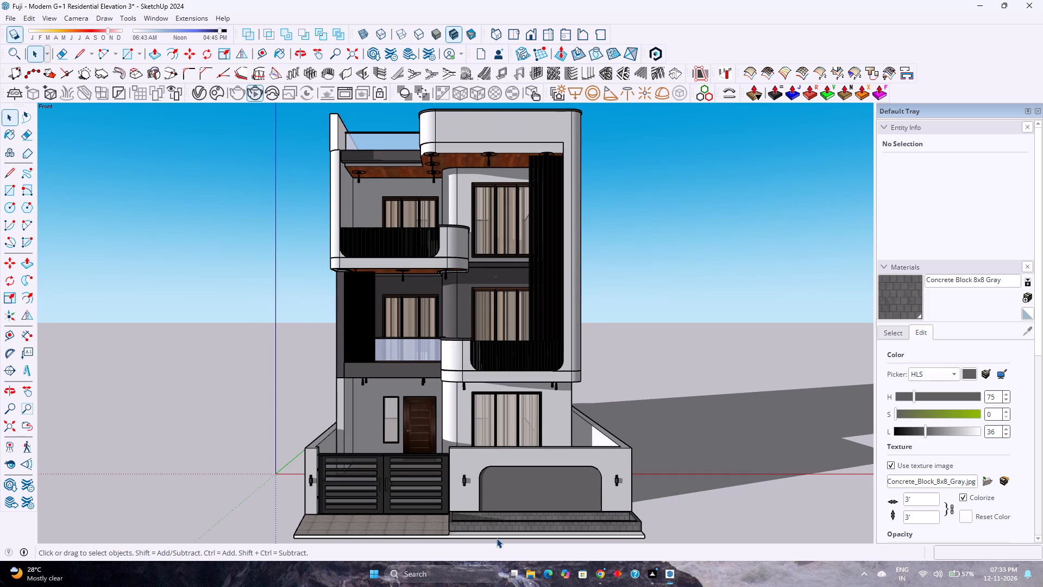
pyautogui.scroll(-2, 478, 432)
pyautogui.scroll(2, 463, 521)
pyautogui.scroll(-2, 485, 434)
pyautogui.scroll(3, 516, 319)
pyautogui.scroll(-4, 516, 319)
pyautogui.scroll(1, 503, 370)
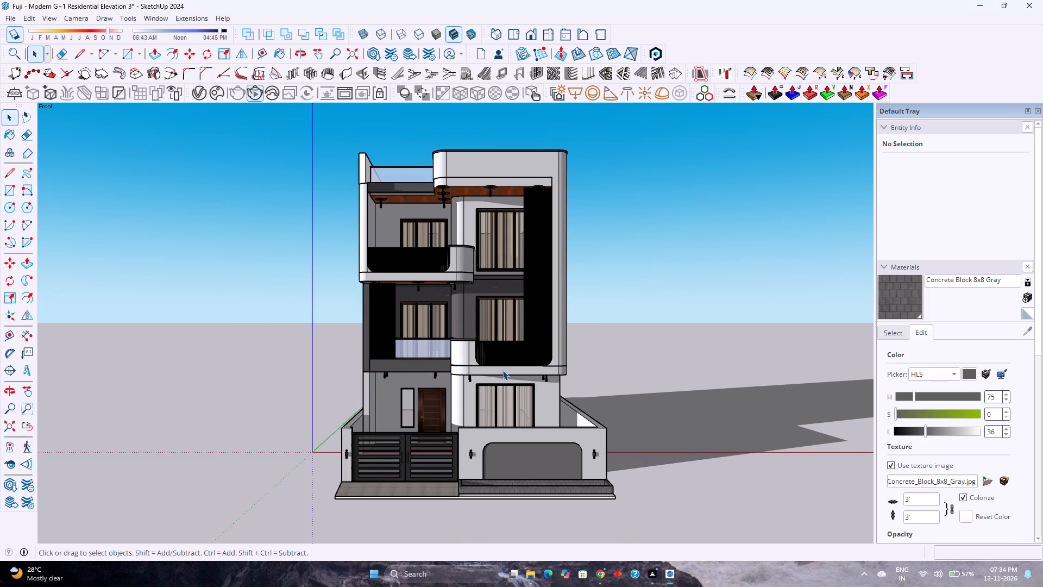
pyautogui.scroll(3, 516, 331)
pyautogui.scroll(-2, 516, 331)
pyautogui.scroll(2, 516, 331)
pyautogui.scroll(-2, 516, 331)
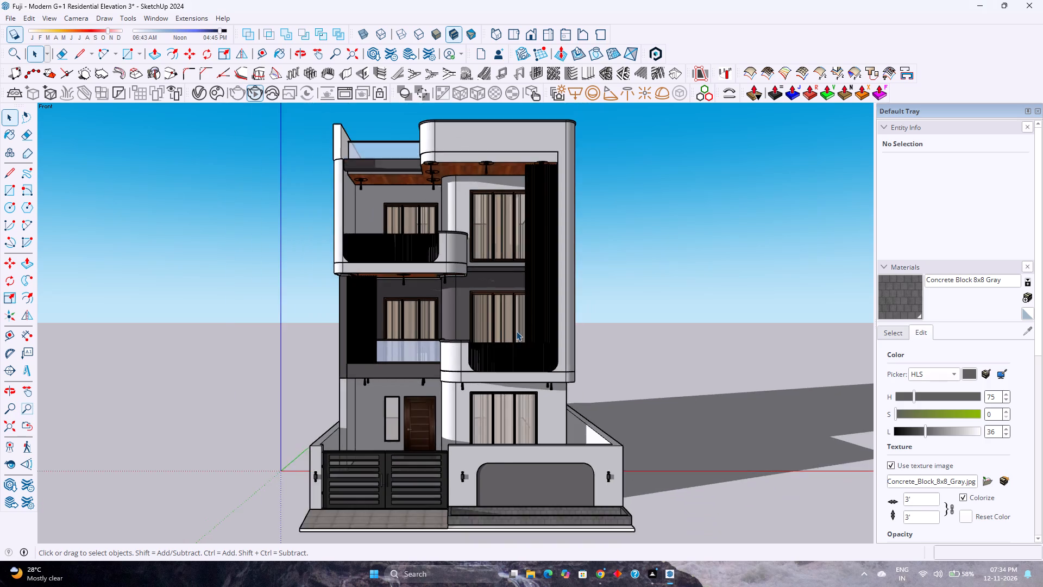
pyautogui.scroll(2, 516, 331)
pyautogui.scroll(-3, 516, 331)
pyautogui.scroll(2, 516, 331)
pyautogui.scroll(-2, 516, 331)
# Examine the first-floor balcony's fluted railing and vertical wooden louvres up close and from above.
pyautogui.scroll(7, 516, 331)
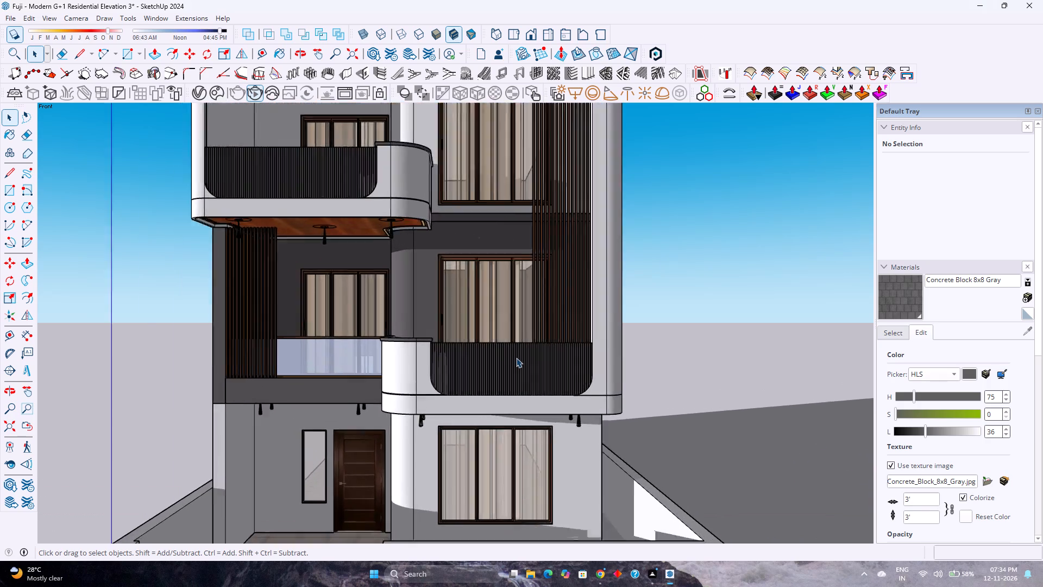
pyautogui.scroll(-3, 516, 358)
pyautogui.scroll(5, 520, 352)
pyautogui.scroll(-8, 520, 352)
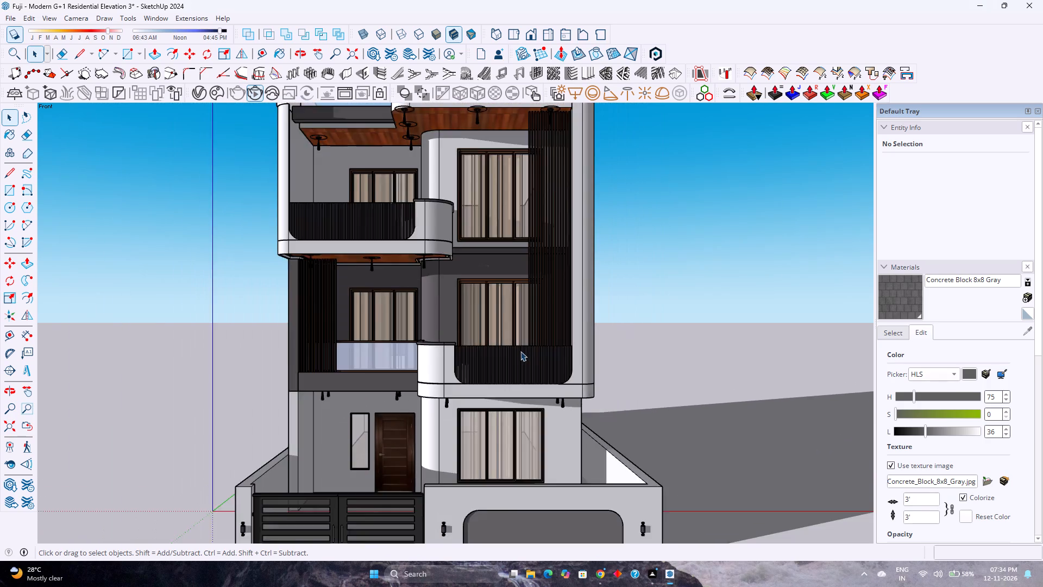
pyautogui.scroll(-6, 520, 351)
pyautogui.scroll(11, 524, 336)
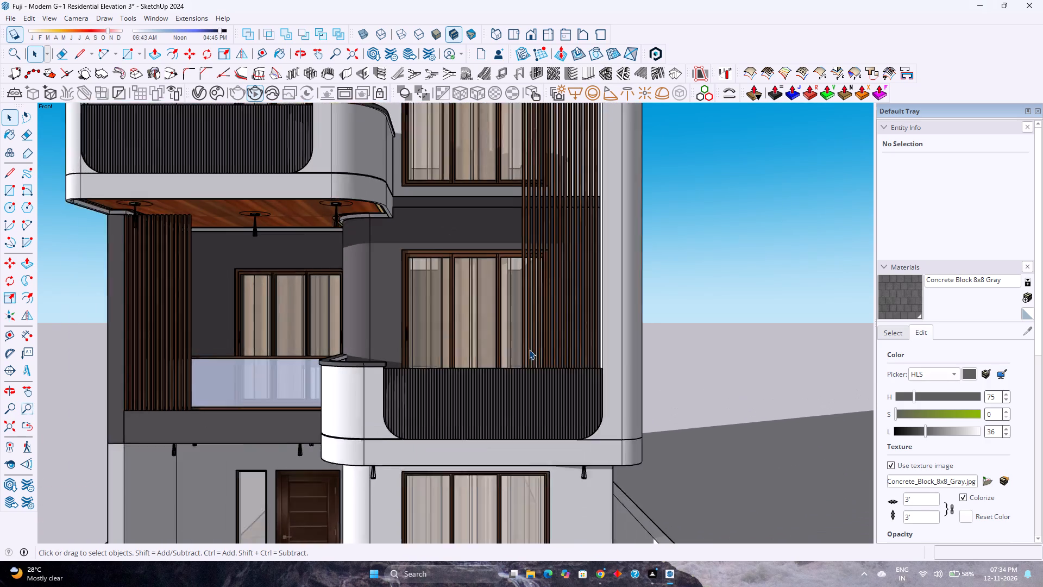
pyautogui.scroll(7, 529, 349)
pyautogui.moveTo(529, 351); pyautogui.dragTo(531, 468, button='middle')
pyautogui.scroll(4, 555, 372)
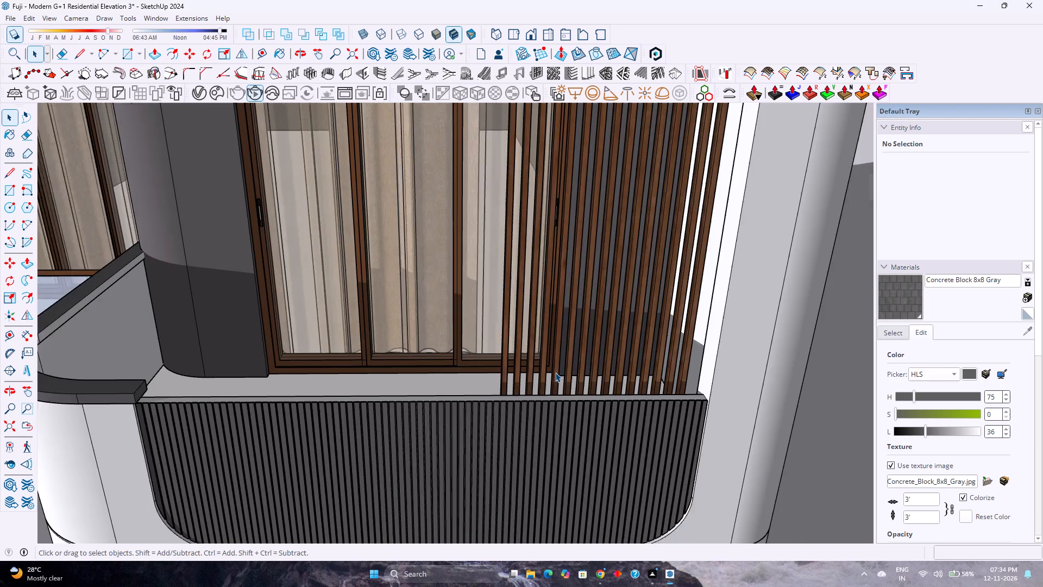
pyautogui.moveTo(555, 372); pyautogui.dragTo(581, 467, button='middle')
pyautogui.scroll(-13, 554, 408)
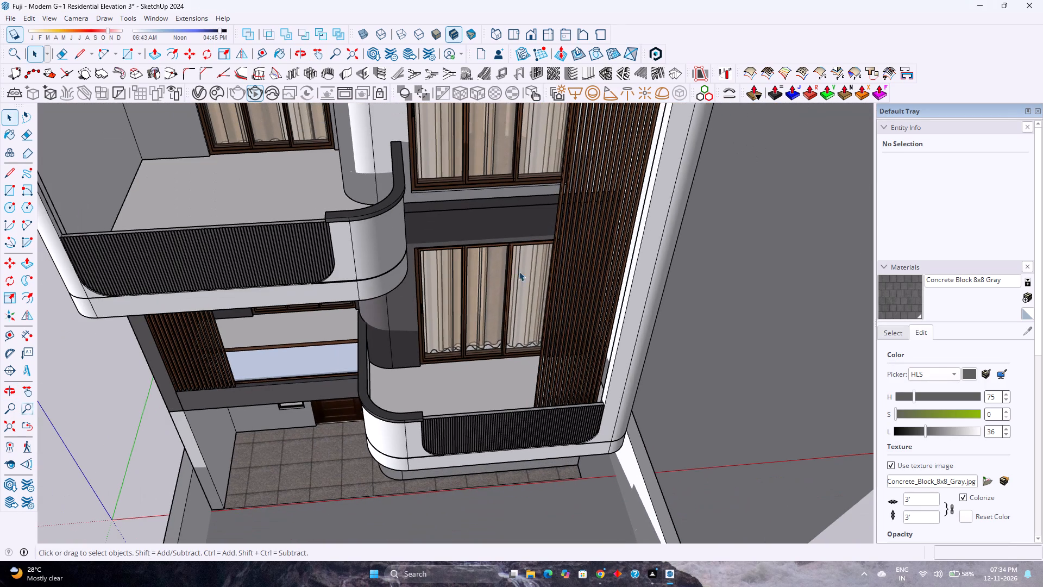
# Return to the standard Front view and fit the whole house in view to examine its front elevation.
pyautogui.click(530, 31)
pyautogui.scroll(-3, 482, 259)
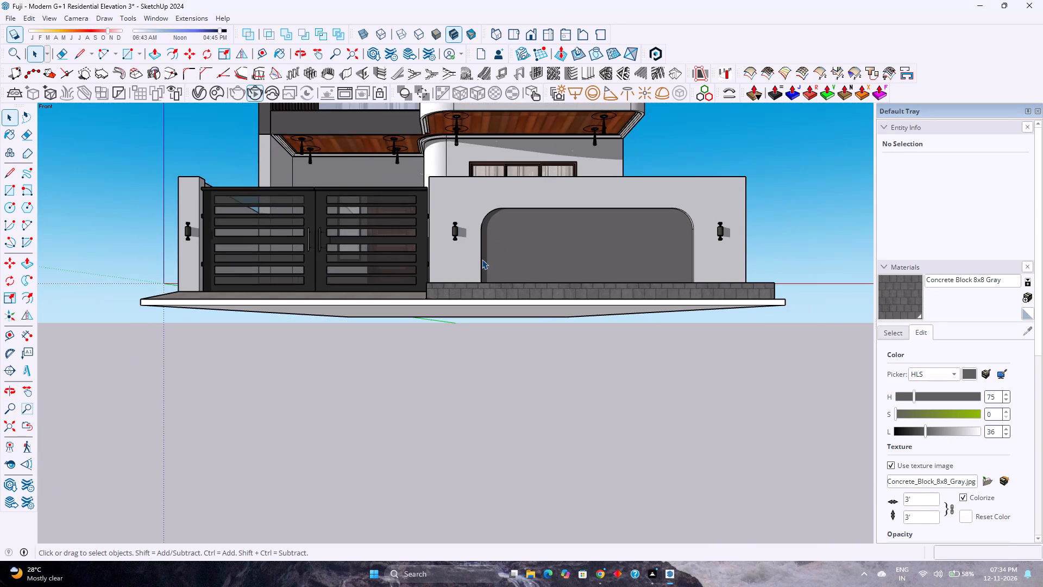
pyautogui.scroll(-7, 482, 259)
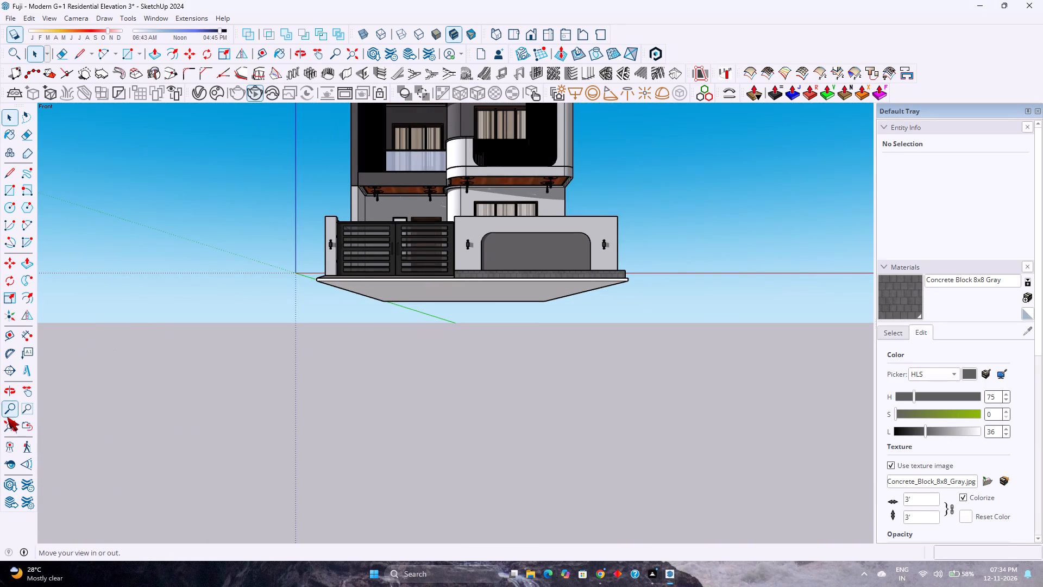
pyautogui.click(7, 426)
pyautogui.scroll(-1, 541, 403)
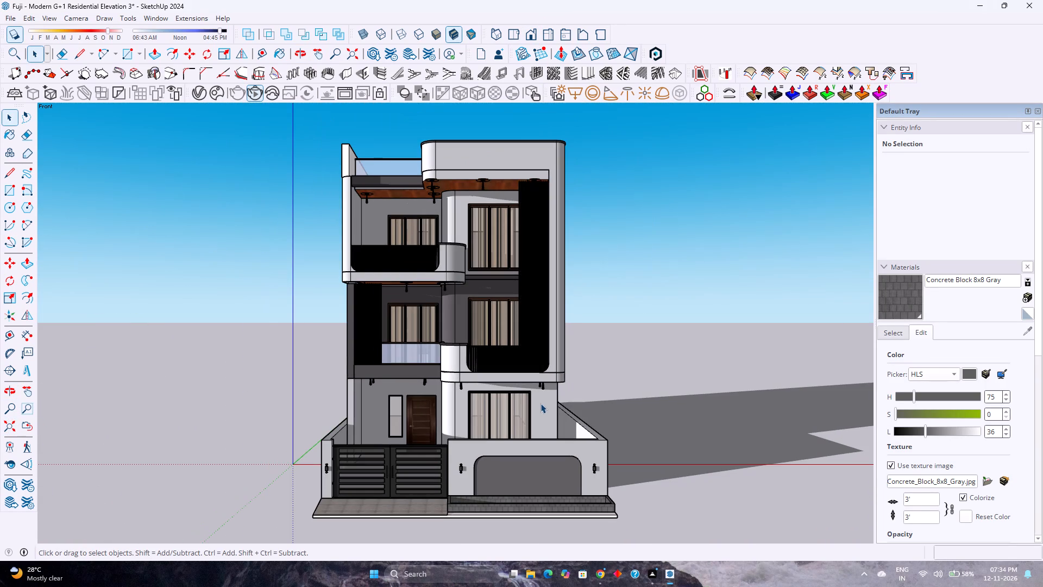
pyautogui.scroll(1, 508, 423)
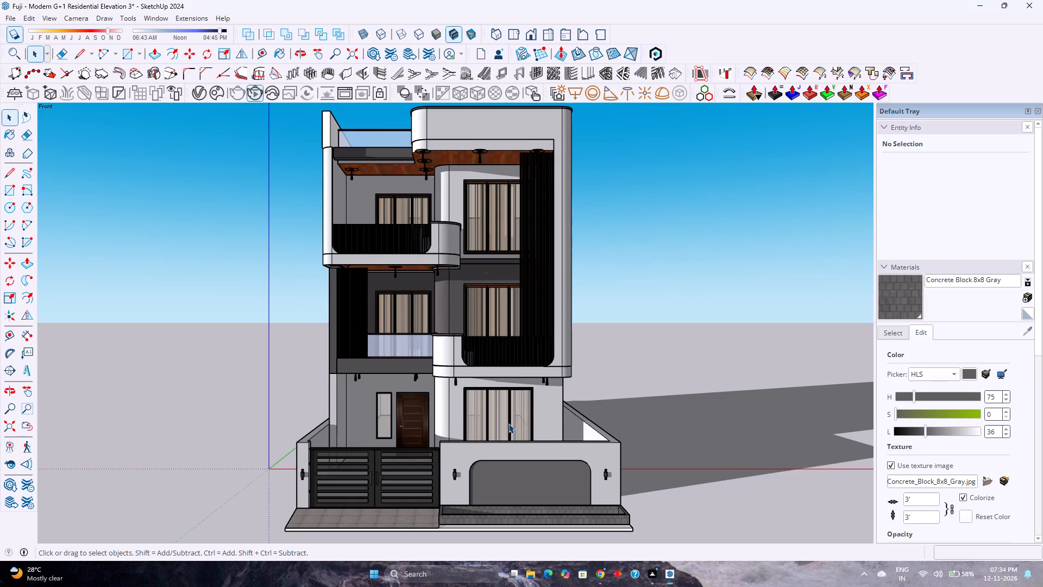
pyautogui.scroll(-1, 508, 423)
pyautogui.scroll(1, 527, 367)
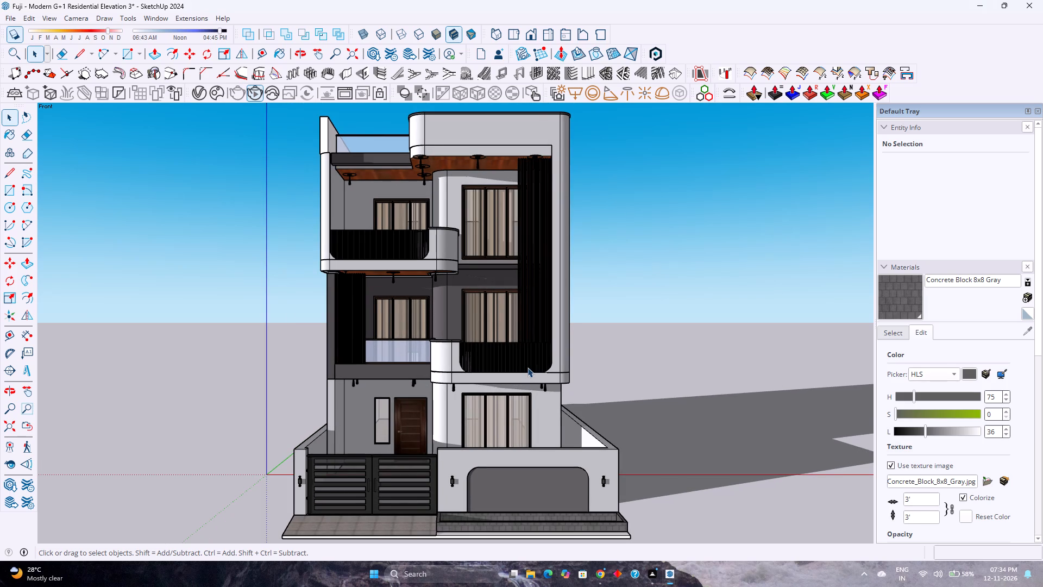
pyautogui.scroll(-1, 527, 367)
pyautogui.scroll(1, 527, 367)
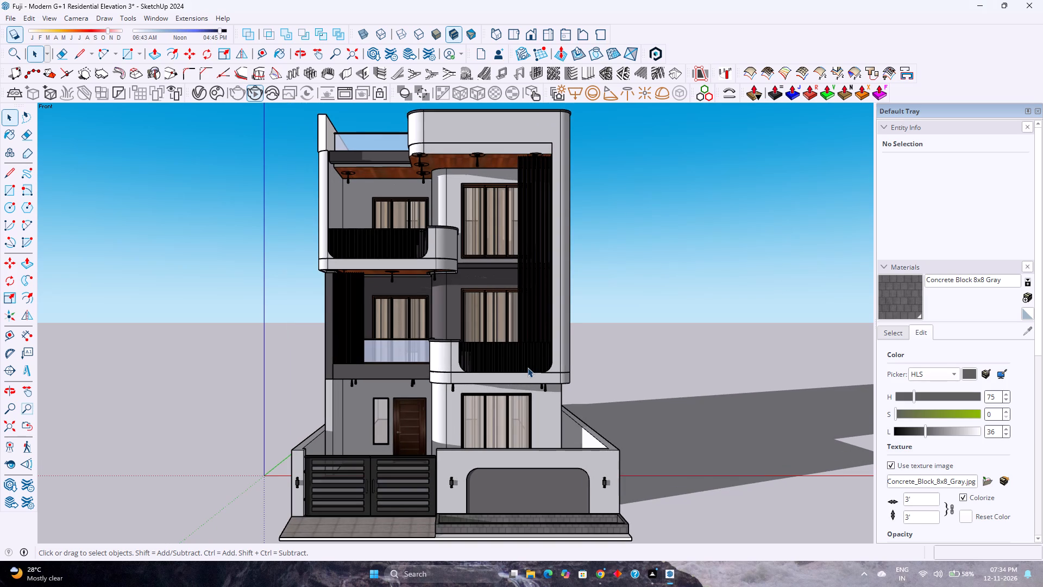
pyautogui.scroll(-1, 526, 370)
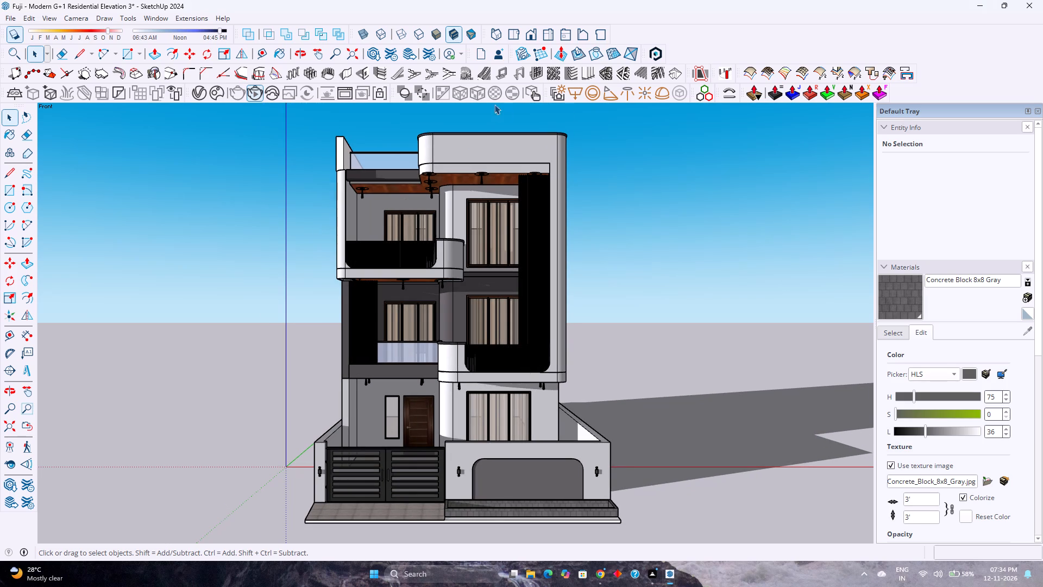
# Reapply the standard Front view and fit the whole house model in view.
pyautogui.click(527, 32)
pyautogui.click(9, 426)
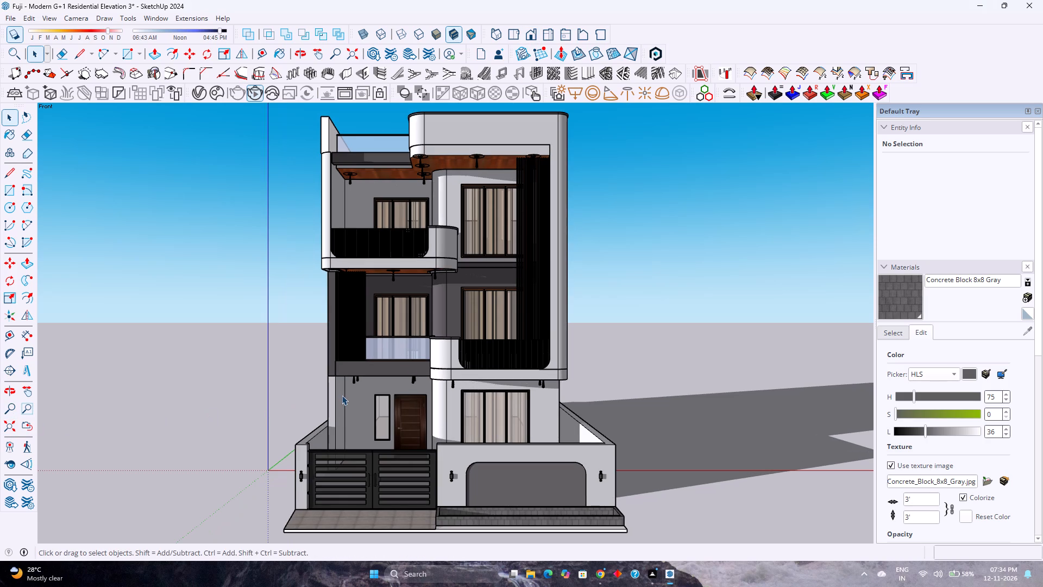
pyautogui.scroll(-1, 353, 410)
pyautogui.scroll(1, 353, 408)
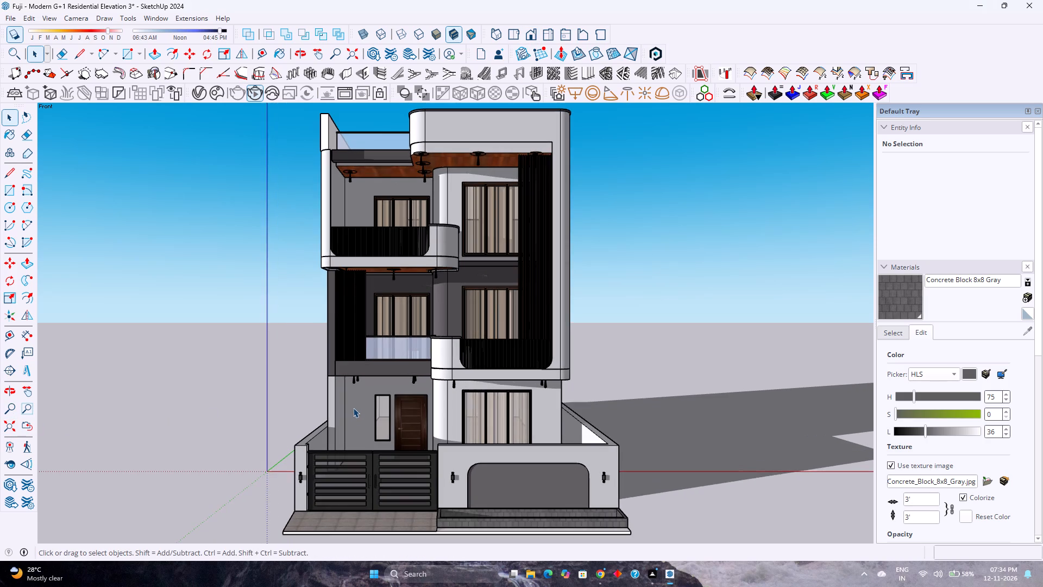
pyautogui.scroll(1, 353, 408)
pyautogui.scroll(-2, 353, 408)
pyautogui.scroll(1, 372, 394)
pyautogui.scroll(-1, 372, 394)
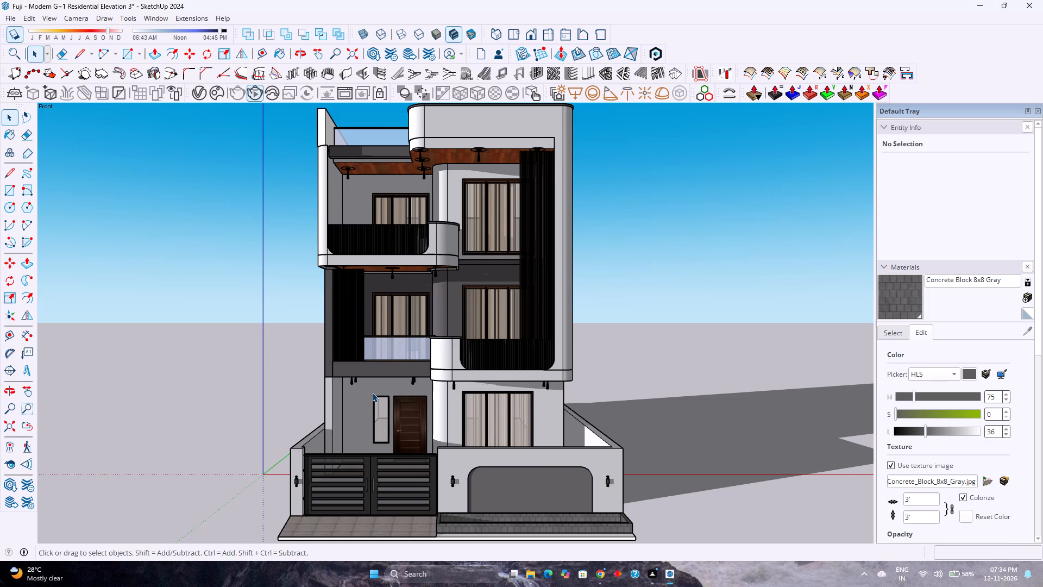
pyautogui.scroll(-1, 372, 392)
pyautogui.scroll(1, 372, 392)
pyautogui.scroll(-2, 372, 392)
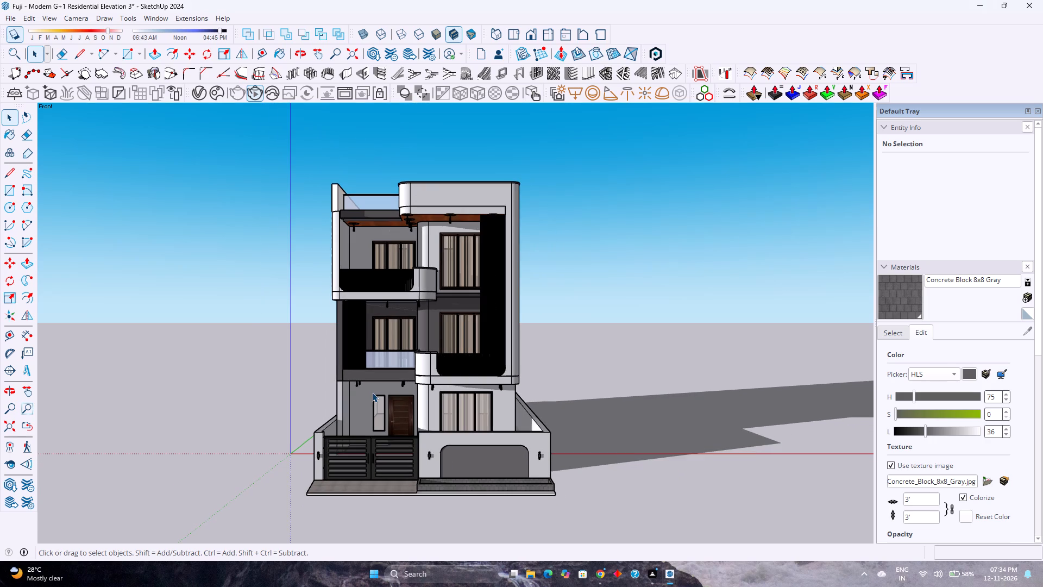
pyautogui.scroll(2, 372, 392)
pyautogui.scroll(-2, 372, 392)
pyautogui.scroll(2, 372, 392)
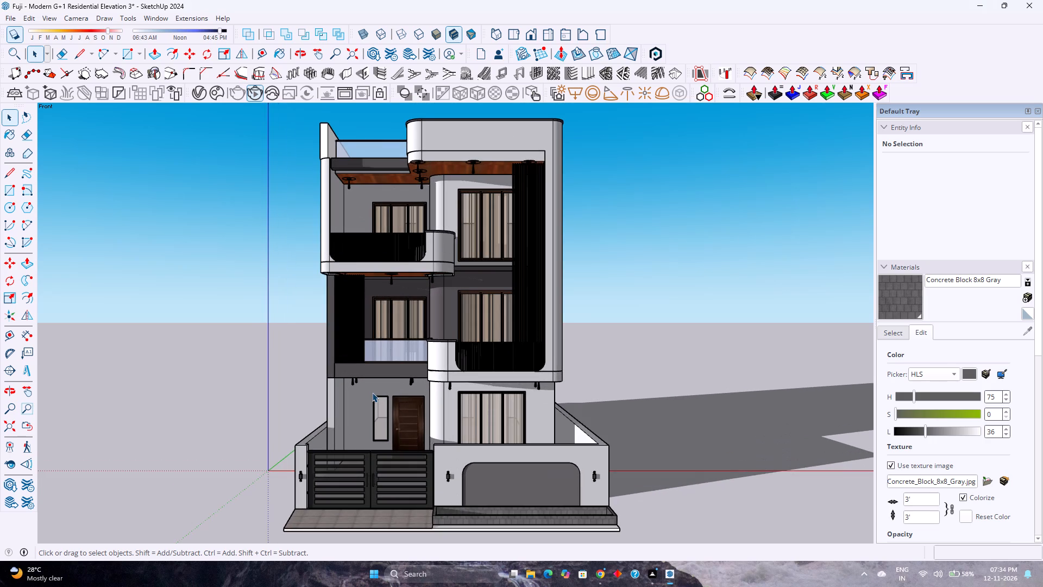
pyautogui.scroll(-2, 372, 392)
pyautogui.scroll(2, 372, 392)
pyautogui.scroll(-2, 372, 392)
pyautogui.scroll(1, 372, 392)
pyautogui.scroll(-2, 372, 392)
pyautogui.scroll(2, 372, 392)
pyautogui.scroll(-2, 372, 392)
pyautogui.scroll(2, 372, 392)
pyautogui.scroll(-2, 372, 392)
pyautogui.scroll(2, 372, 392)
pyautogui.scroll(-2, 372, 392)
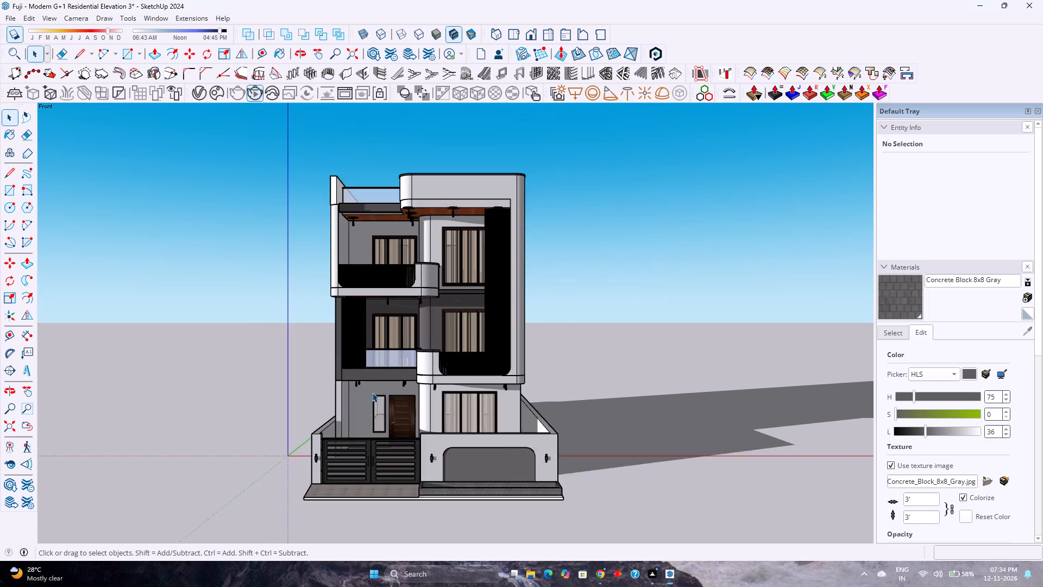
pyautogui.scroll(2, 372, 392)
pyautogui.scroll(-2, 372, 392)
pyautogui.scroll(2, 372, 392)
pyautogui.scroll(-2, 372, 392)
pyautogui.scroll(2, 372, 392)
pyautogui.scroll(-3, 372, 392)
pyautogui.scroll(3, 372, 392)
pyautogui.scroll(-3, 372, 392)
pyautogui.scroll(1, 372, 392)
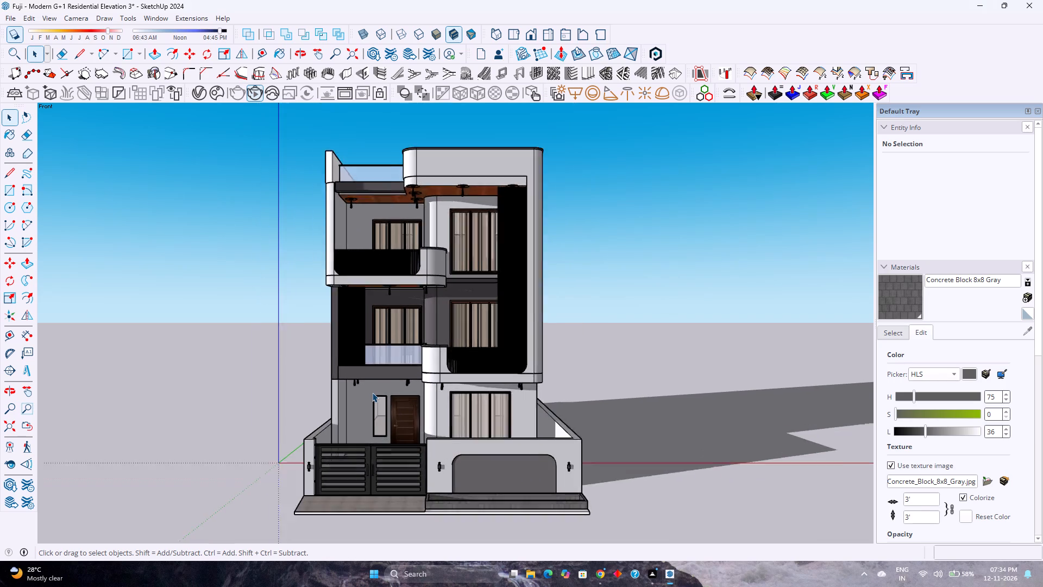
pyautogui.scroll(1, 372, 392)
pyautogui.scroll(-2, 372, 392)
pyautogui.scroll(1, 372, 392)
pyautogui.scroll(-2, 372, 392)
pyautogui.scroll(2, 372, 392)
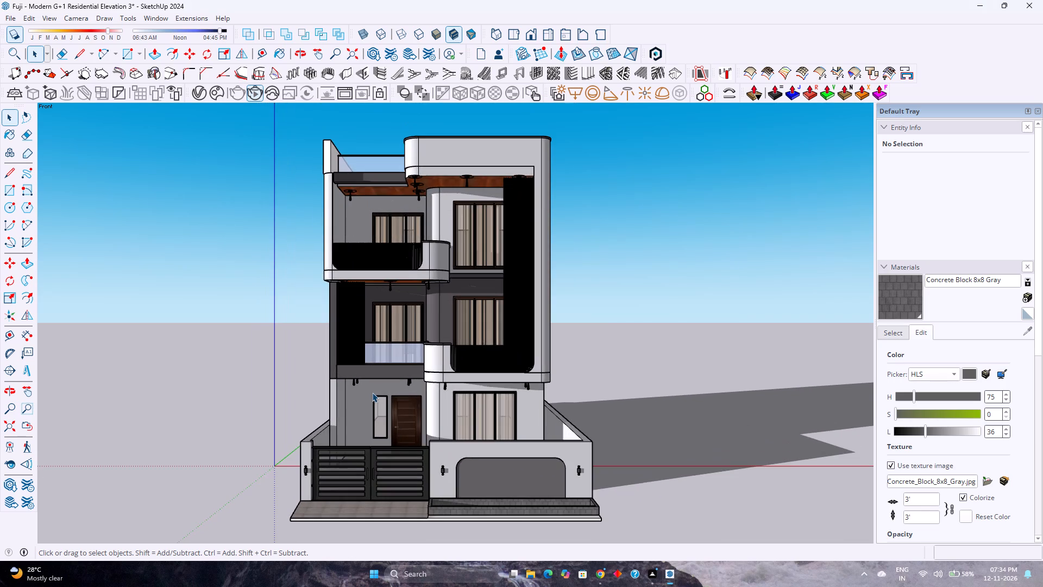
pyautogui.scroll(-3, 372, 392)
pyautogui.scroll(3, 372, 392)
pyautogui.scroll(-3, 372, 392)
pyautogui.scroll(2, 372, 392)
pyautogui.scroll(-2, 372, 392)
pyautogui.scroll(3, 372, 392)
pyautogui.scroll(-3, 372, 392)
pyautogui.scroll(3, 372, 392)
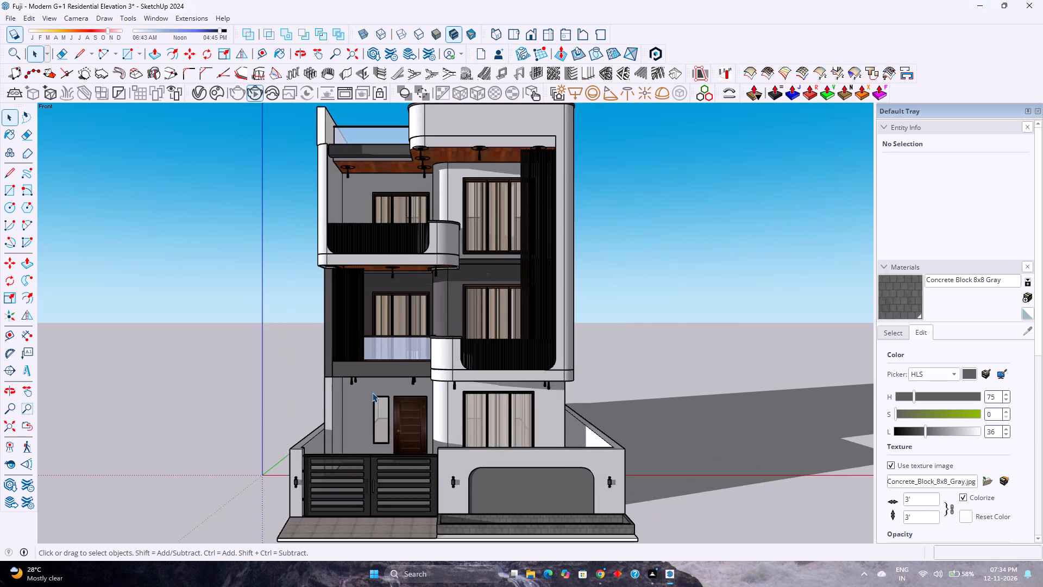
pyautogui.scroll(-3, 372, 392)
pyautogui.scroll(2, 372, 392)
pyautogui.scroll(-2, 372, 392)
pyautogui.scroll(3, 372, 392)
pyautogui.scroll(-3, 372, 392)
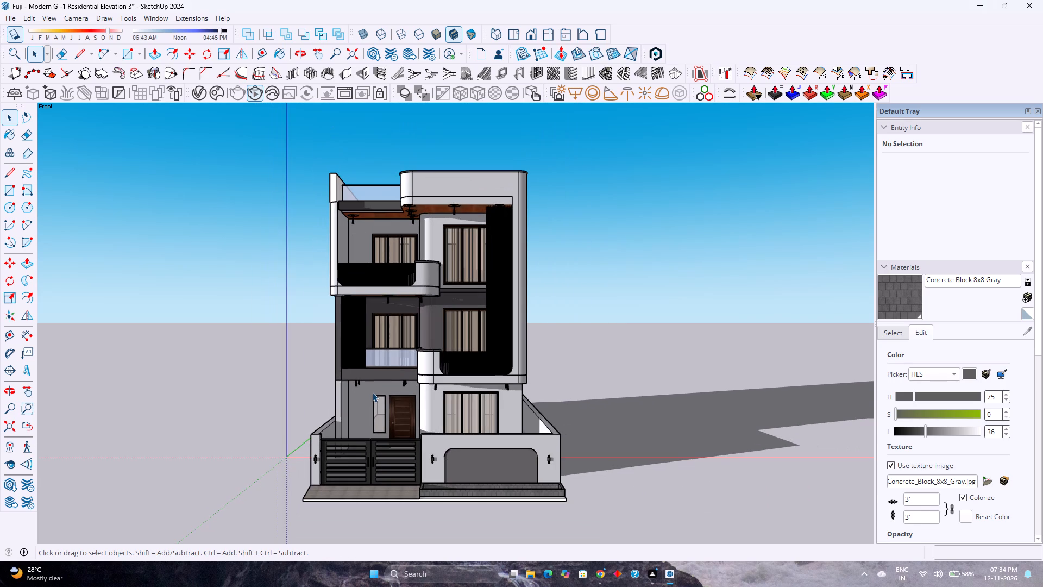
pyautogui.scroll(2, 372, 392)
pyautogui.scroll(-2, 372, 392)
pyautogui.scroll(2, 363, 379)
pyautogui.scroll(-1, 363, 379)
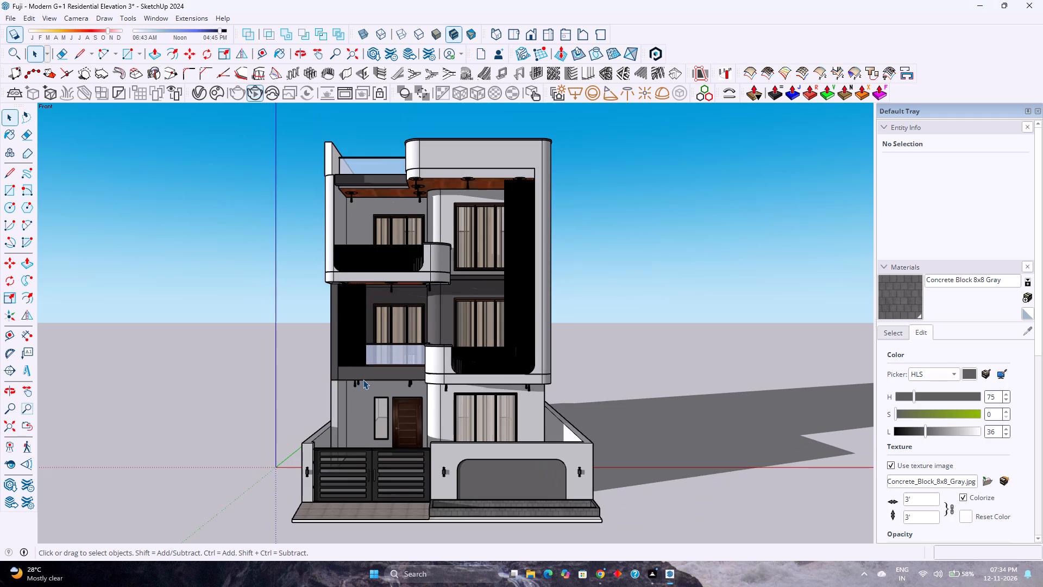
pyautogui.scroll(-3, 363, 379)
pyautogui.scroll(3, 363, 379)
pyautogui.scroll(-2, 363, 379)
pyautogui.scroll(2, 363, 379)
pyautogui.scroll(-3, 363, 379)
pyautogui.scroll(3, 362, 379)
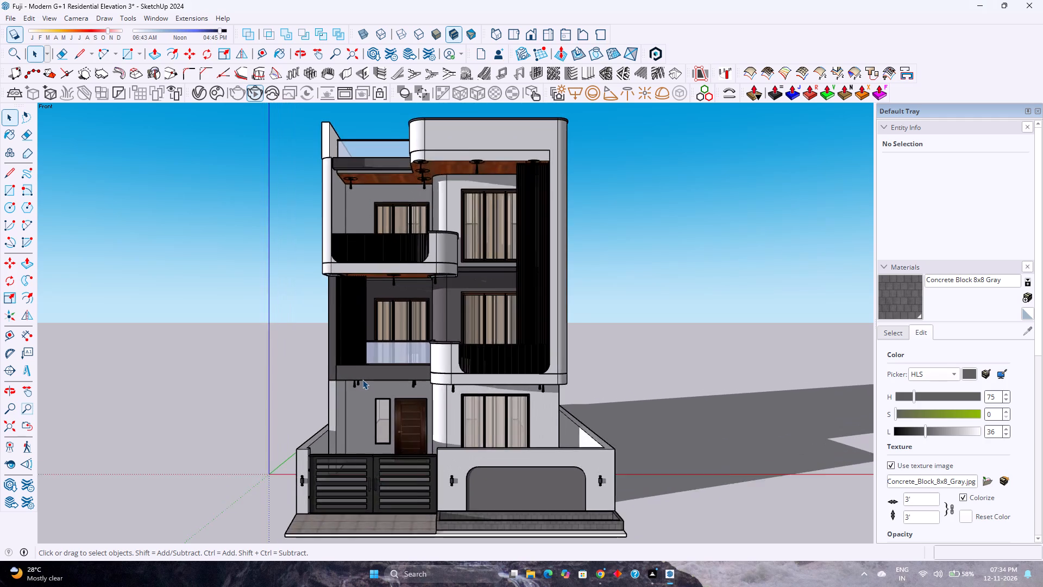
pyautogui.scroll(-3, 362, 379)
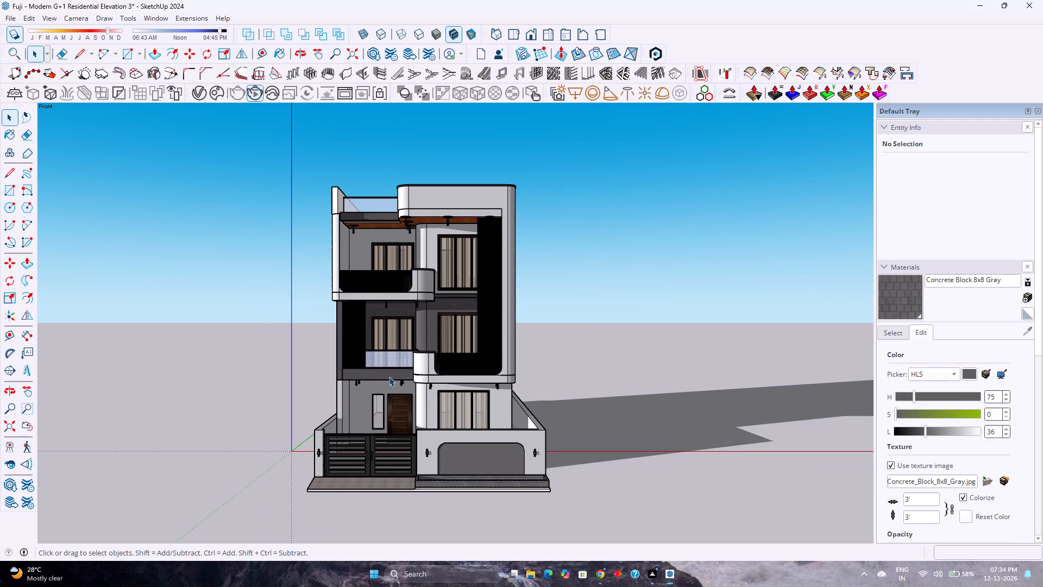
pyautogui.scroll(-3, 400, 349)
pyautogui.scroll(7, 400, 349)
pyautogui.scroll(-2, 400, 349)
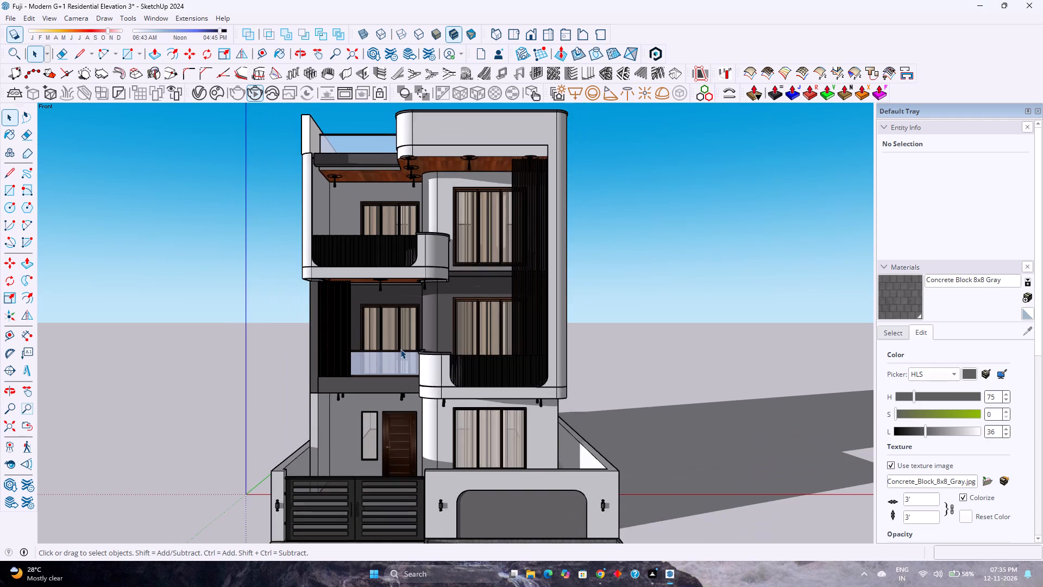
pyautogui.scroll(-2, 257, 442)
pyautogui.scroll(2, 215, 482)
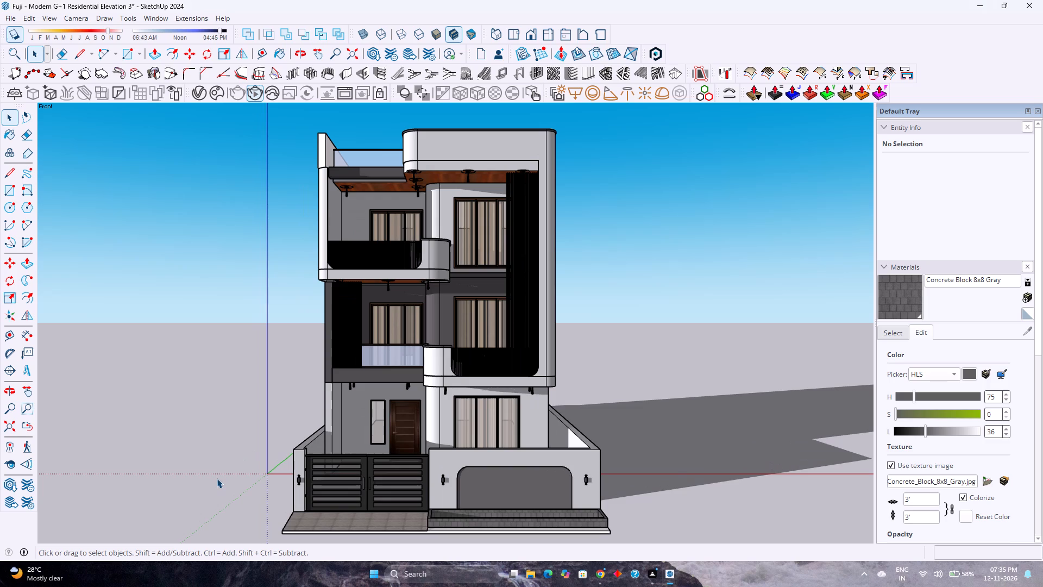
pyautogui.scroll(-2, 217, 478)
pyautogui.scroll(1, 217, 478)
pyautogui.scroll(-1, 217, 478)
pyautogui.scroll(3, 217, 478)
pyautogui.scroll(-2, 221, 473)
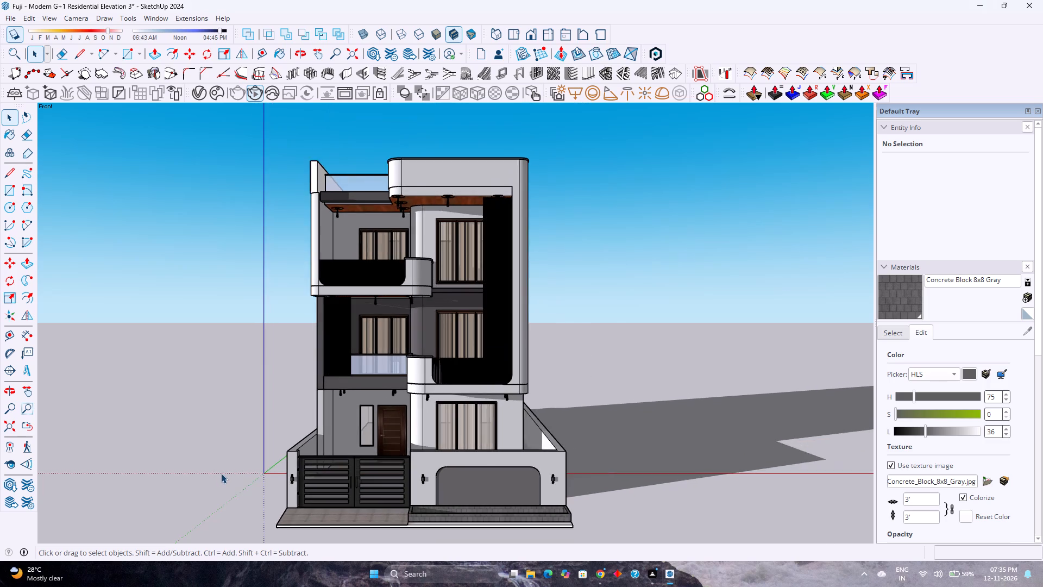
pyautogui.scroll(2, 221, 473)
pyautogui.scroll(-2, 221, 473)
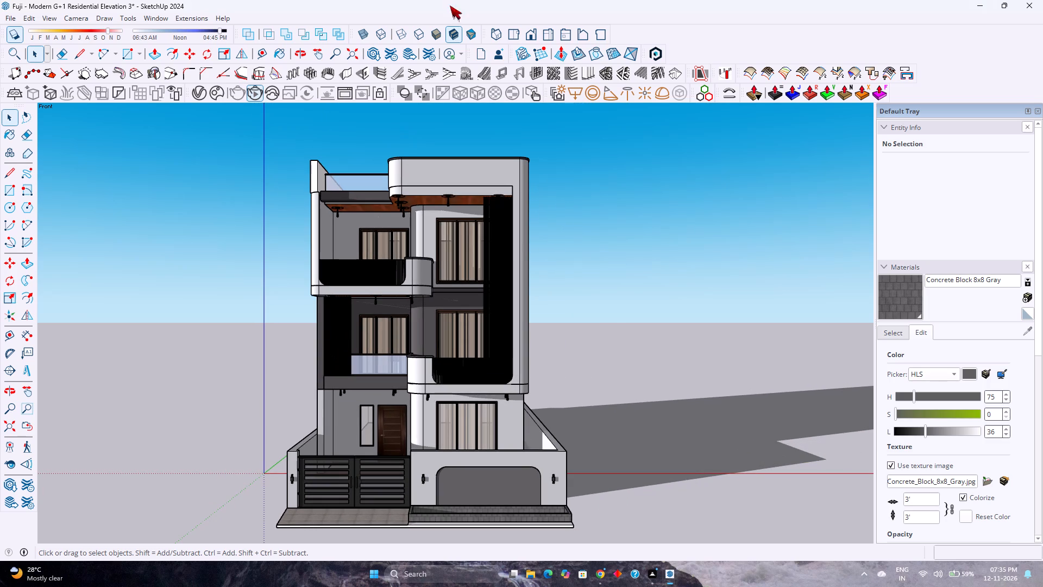
# Reapply the standard Front view and fit the whole house model in view.
pyautogui.click(527, 40)
pyautogui.click(13, 427)
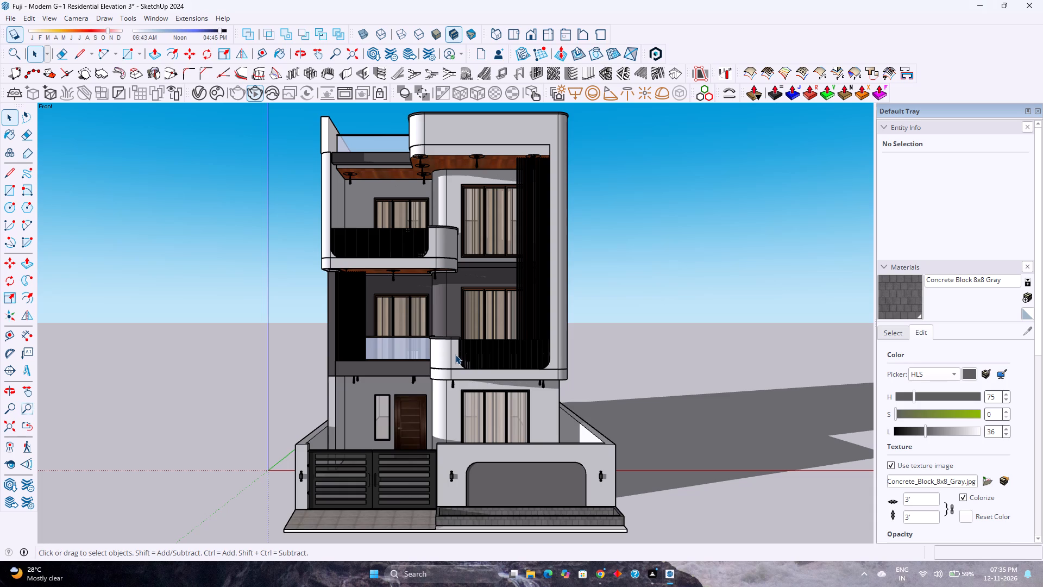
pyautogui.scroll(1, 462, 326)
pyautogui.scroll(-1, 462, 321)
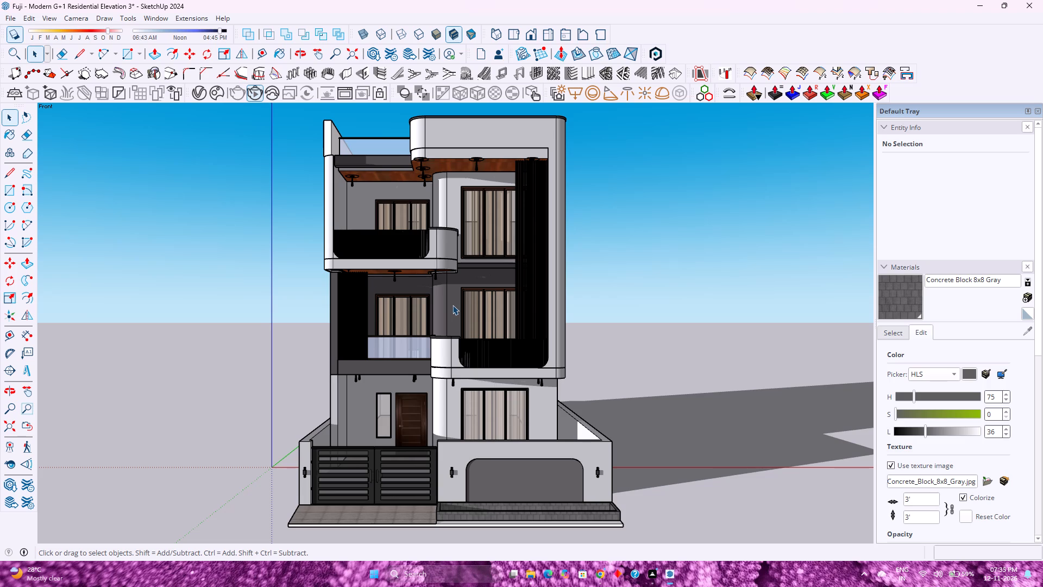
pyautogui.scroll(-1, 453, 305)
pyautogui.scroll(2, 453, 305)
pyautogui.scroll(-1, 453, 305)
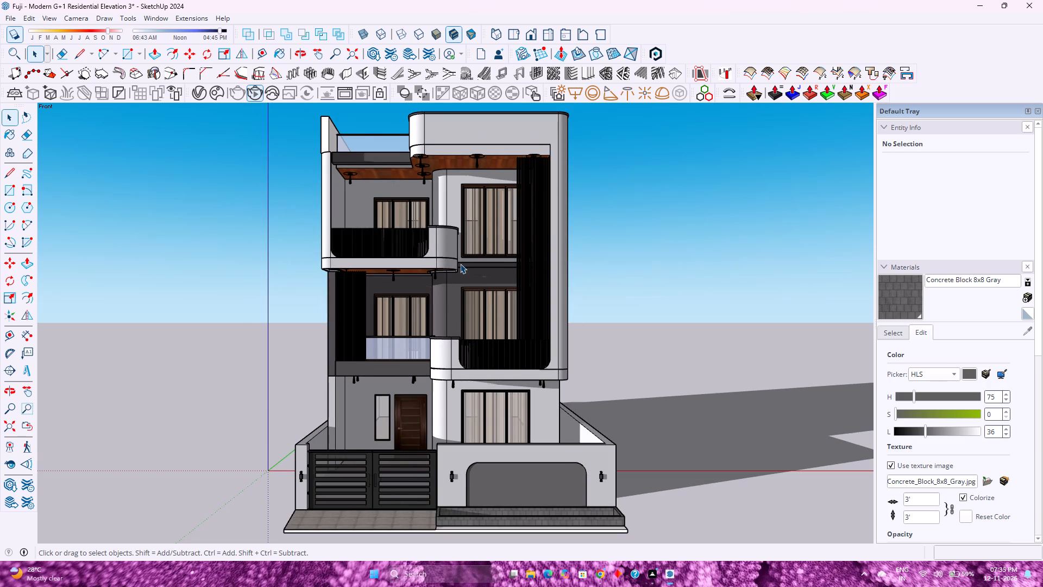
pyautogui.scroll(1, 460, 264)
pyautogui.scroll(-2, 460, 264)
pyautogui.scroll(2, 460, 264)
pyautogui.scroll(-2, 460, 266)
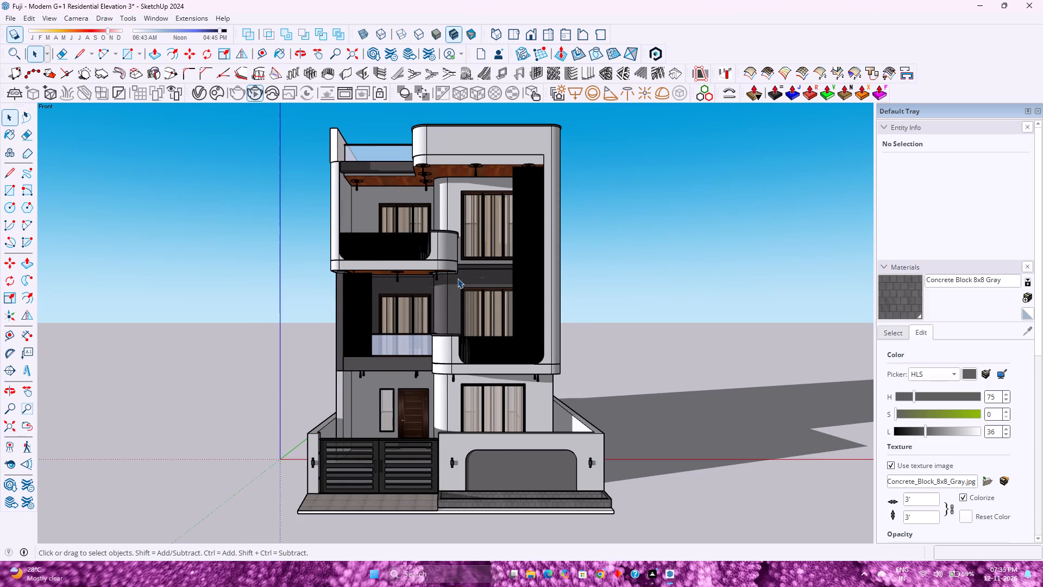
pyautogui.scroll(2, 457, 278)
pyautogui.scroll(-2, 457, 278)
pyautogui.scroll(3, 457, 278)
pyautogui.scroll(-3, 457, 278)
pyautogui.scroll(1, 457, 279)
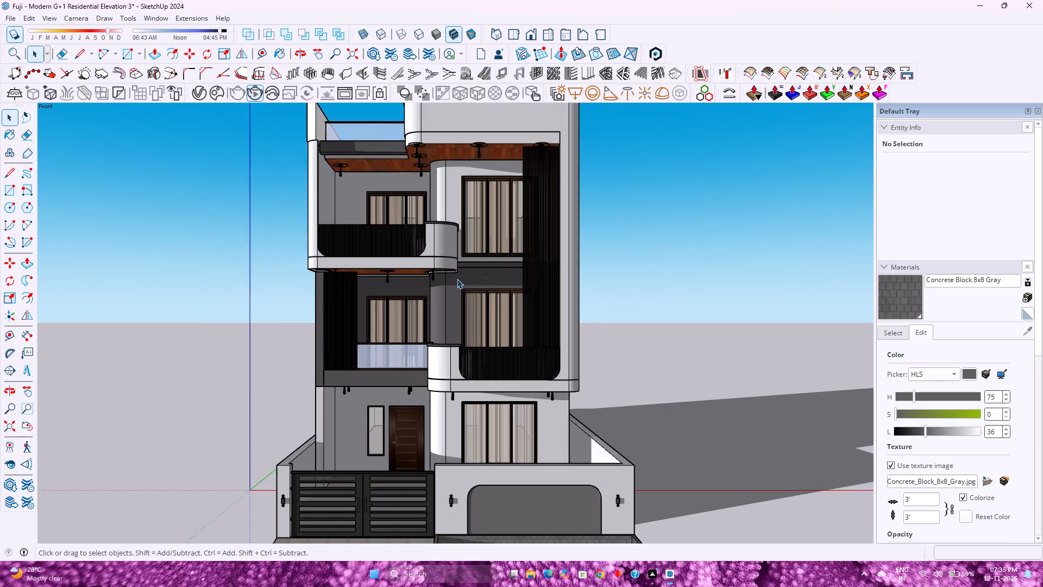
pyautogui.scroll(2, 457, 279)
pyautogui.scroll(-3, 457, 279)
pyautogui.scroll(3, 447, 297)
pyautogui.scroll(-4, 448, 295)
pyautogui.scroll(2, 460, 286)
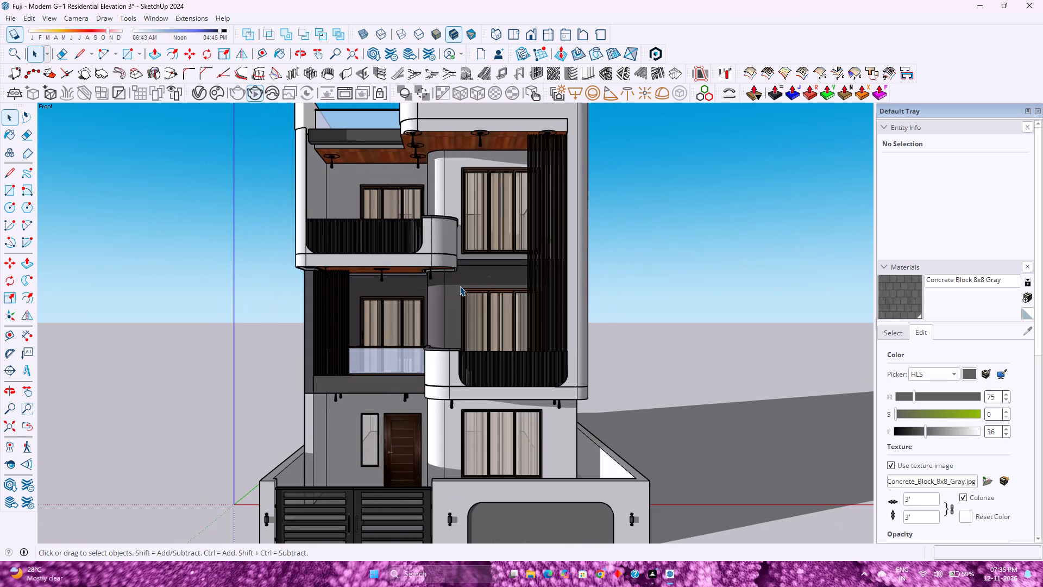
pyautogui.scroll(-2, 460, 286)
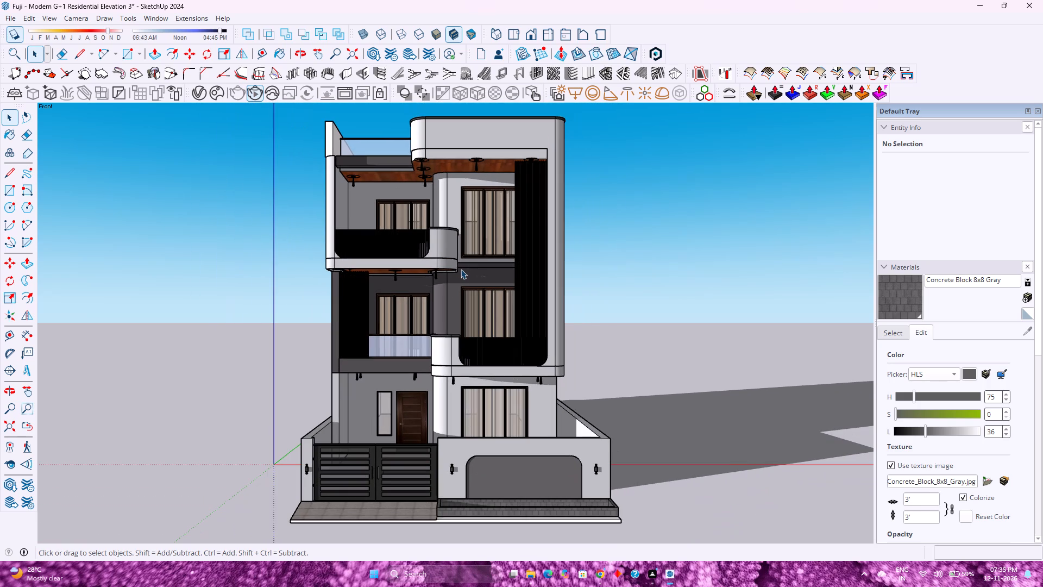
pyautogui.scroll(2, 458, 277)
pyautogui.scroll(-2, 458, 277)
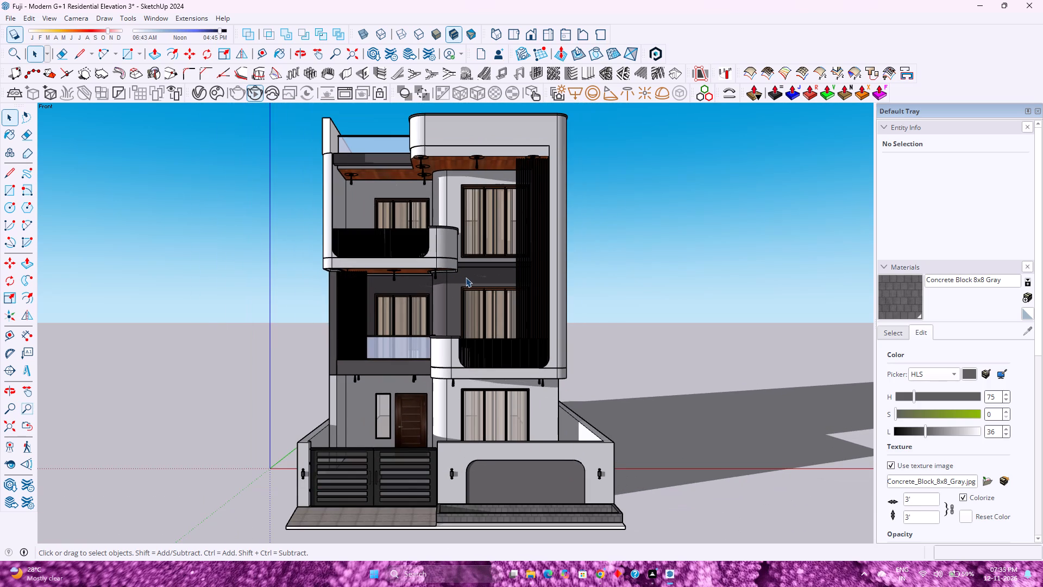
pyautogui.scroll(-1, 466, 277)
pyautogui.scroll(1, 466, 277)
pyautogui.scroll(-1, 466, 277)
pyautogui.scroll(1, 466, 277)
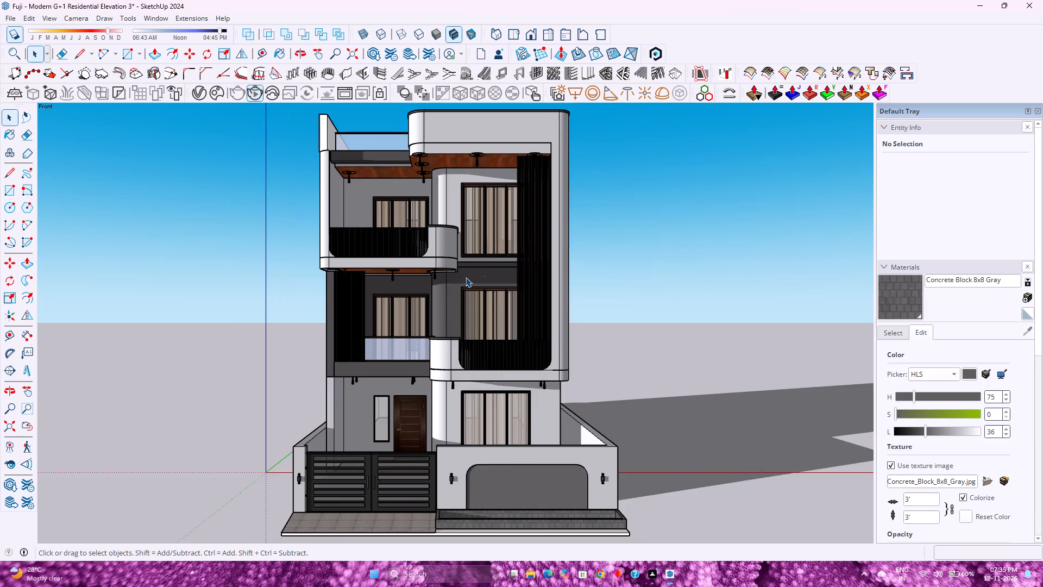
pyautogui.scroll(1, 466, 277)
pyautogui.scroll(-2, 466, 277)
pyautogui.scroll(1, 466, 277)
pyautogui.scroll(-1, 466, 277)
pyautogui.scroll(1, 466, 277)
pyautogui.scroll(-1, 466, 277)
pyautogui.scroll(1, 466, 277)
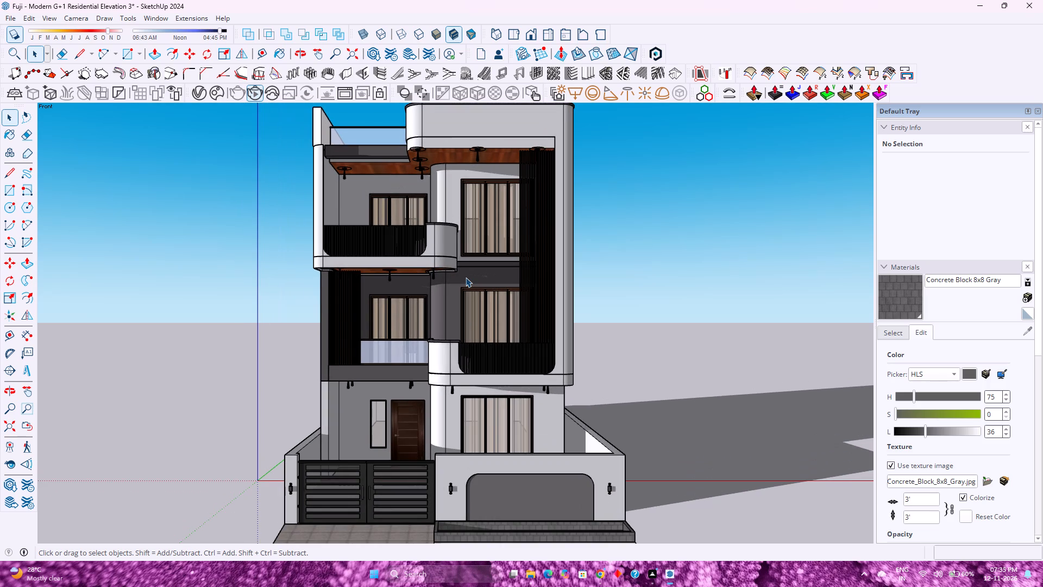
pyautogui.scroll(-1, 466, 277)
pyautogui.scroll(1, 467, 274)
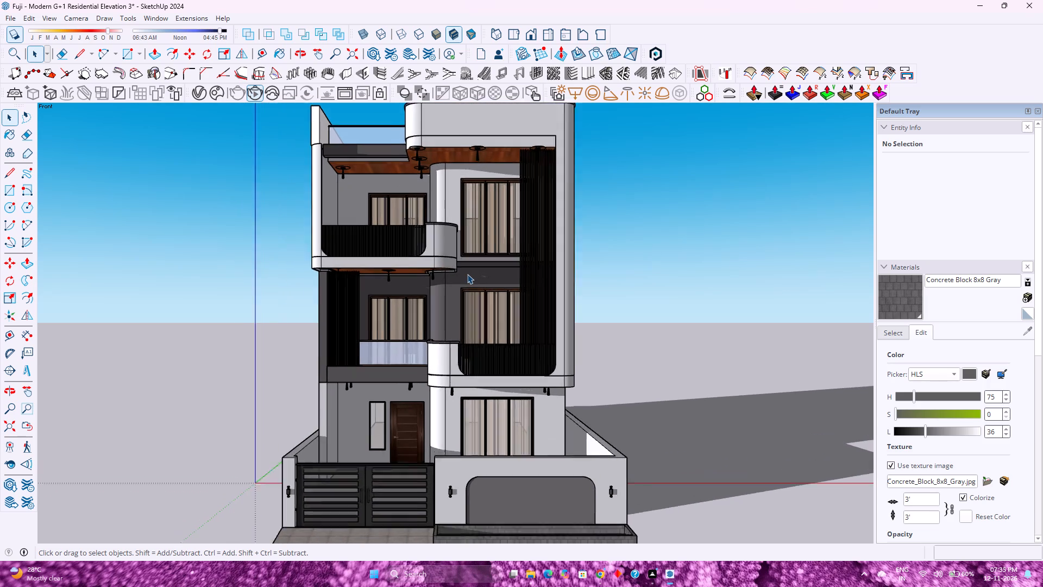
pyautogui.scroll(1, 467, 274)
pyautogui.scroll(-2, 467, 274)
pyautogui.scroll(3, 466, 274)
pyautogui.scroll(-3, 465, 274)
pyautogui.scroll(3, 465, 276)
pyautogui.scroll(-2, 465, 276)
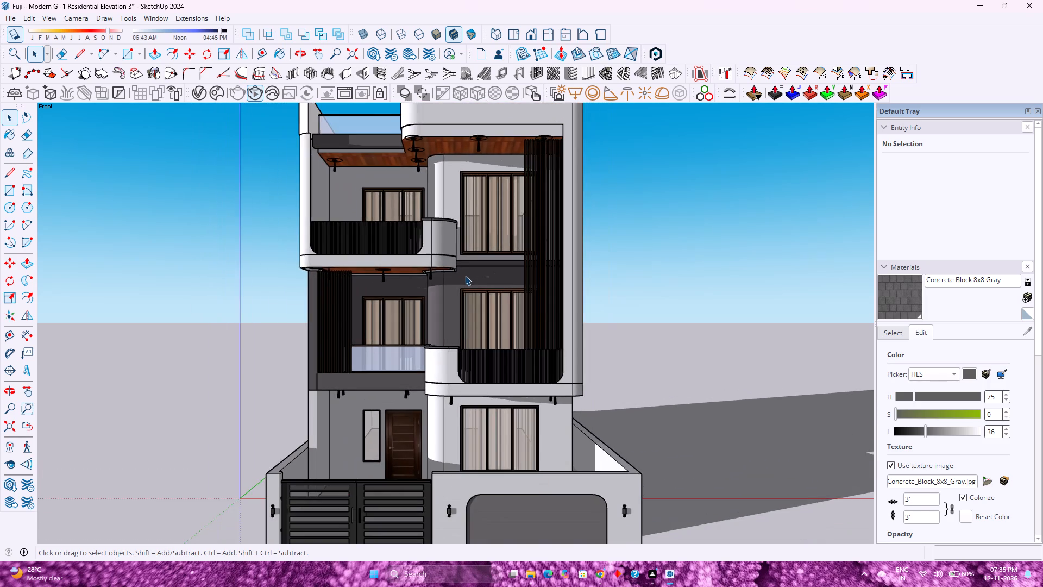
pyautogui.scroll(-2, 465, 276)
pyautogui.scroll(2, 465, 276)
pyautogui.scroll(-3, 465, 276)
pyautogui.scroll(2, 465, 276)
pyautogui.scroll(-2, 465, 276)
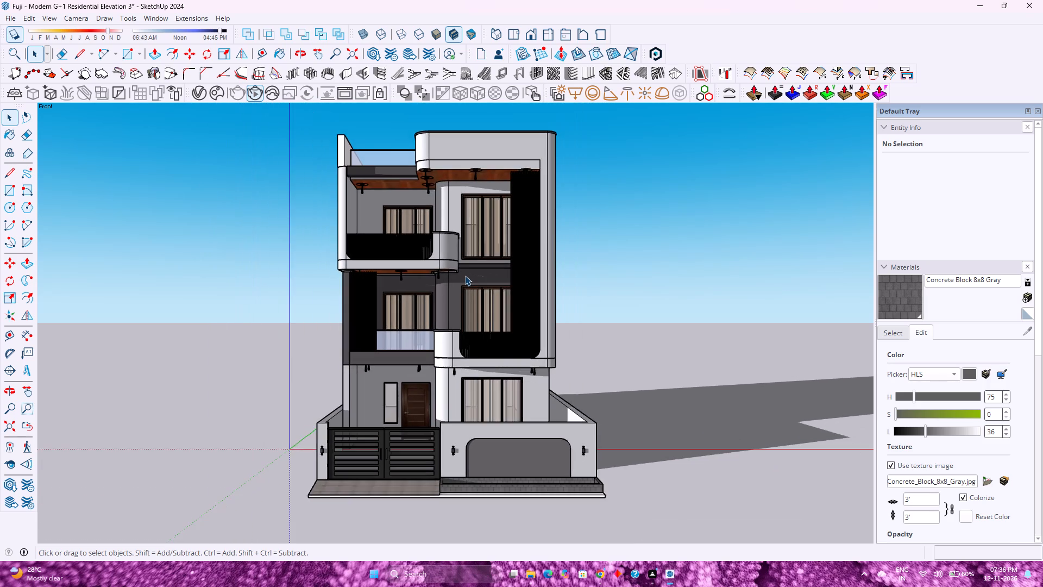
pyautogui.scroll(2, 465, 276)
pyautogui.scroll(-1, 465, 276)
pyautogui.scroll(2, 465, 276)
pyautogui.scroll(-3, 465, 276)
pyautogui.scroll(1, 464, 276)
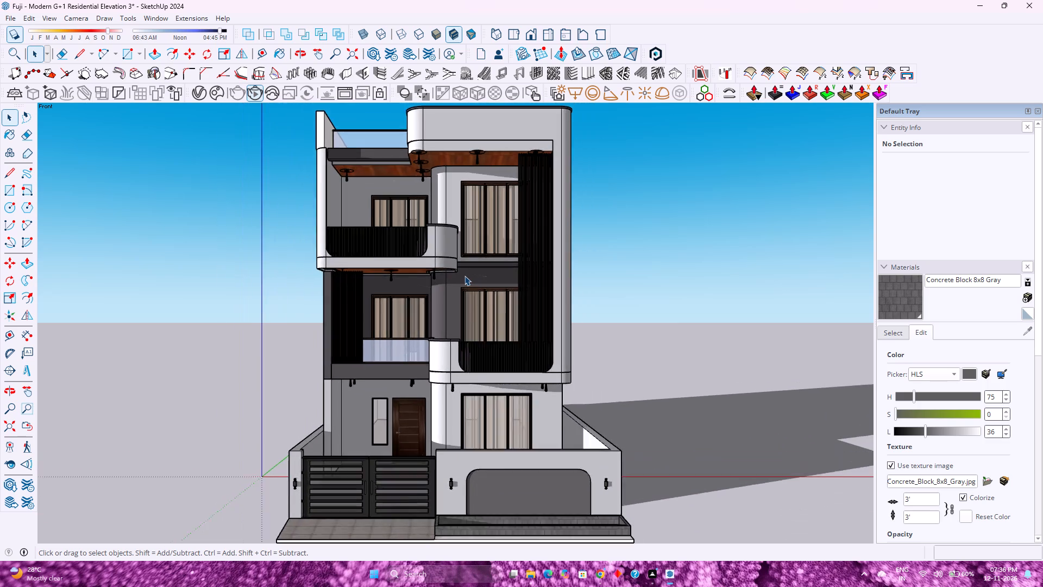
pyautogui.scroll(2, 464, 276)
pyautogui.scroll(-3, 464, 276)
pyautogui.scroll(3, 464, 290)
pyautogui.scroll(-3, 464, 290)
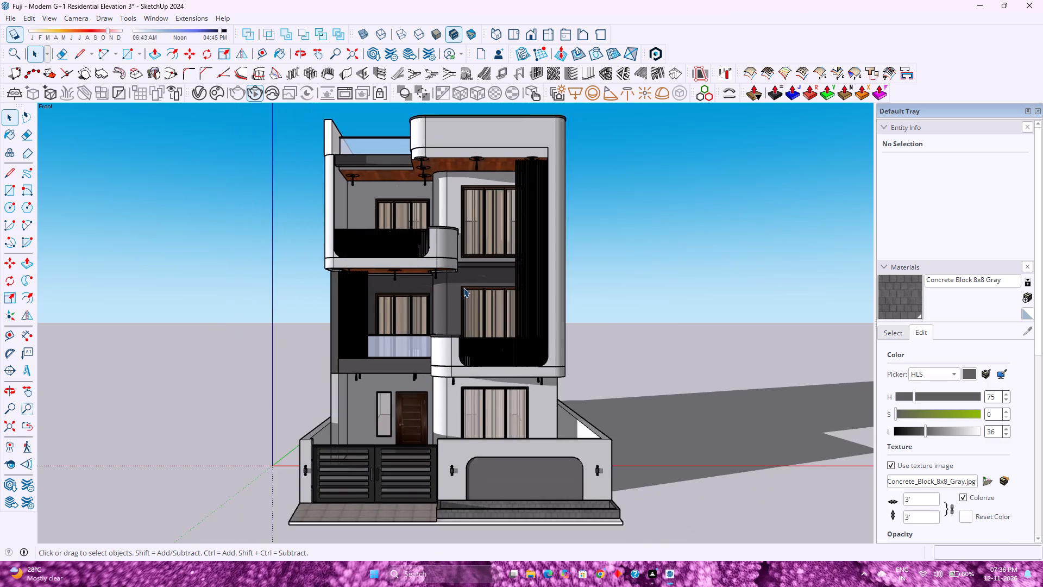
# Examine the first-floor balconies' fluted railing, glass railing and vertical louvres up close in the front elevation.
pyautogui.scroll(10, 463, 288)
pyautogui.scroll(-2, 463, 286)
pyautogui.scroll(2, 463, 286)
pyautogui.scroll(-3, 463, 286)
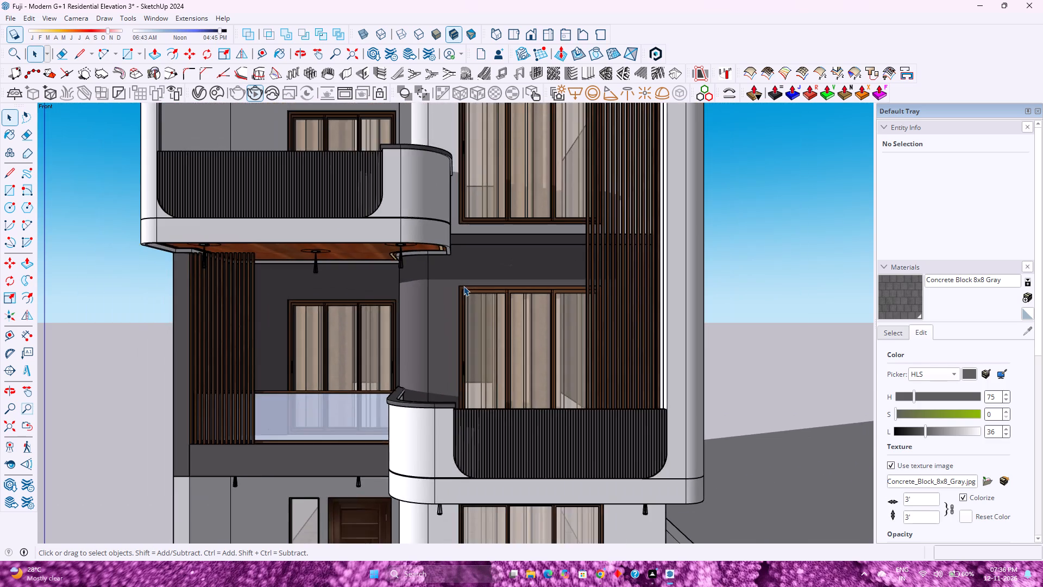
pyautogui.scroll(-9, 463, 286)
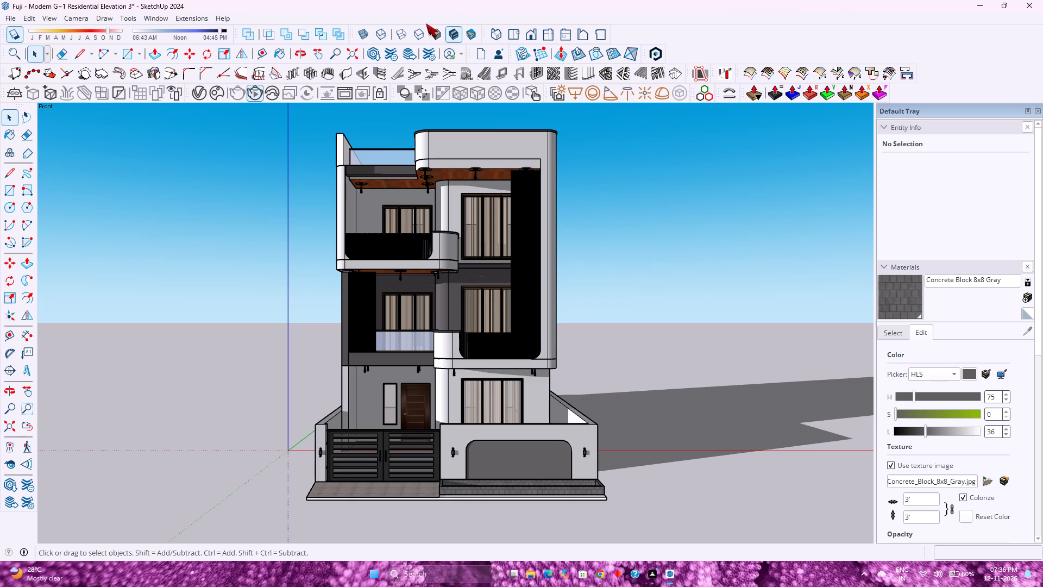
# Return to the standard Front view and fit the whole house model in view.
pyautogui.click(533, 37)
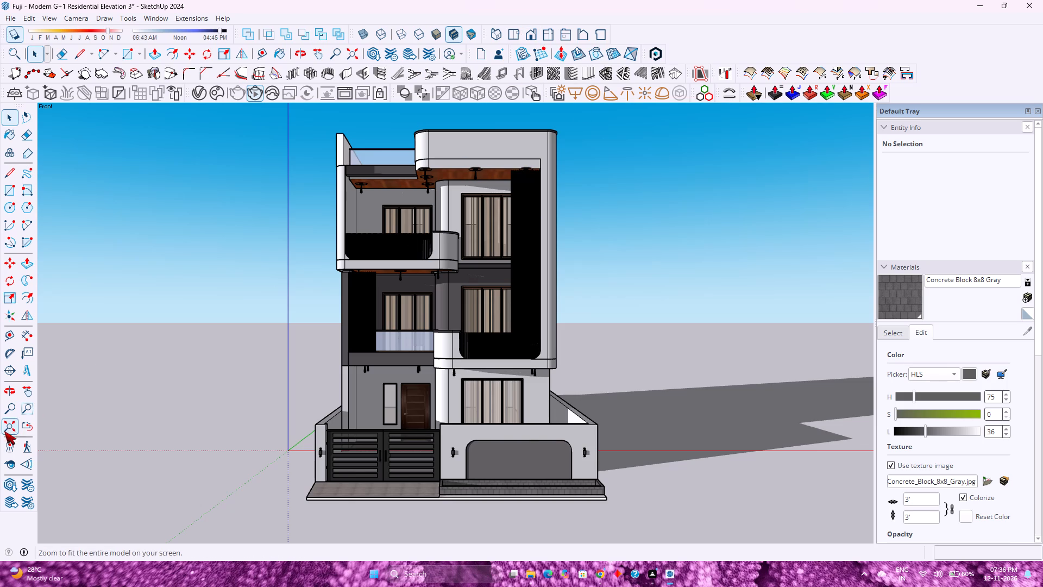
pyautogui.click(6, 427)
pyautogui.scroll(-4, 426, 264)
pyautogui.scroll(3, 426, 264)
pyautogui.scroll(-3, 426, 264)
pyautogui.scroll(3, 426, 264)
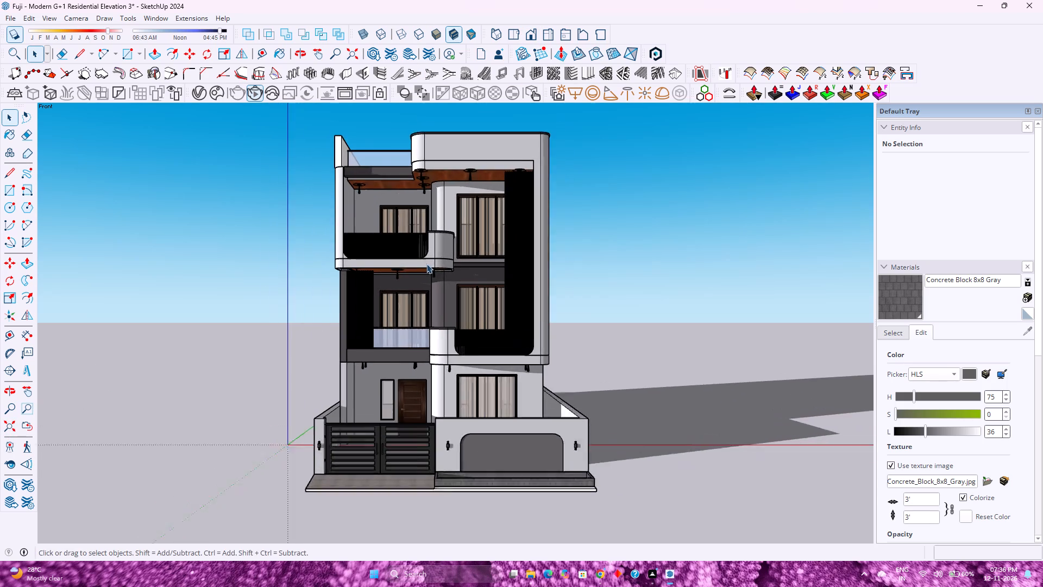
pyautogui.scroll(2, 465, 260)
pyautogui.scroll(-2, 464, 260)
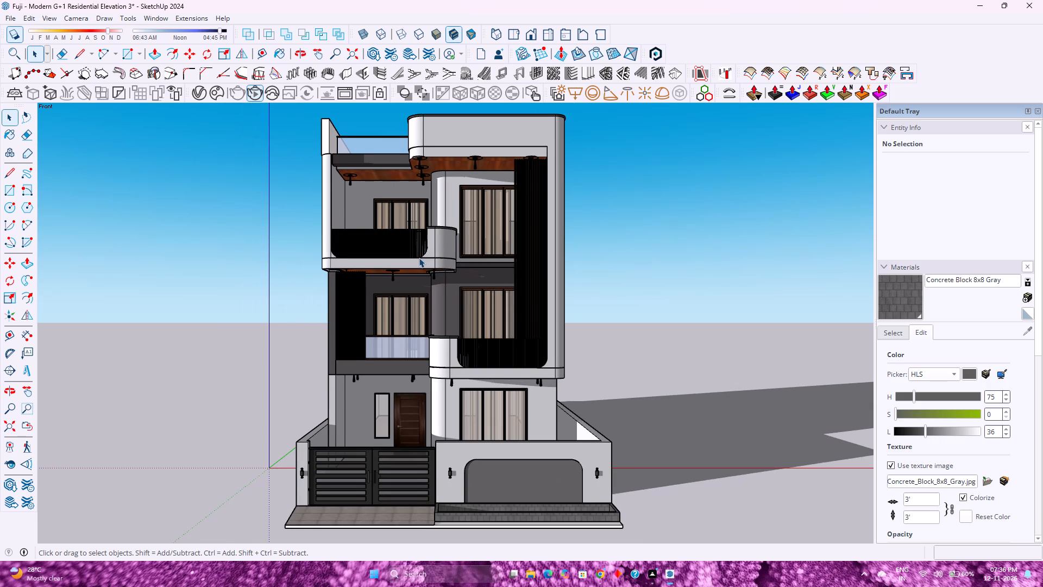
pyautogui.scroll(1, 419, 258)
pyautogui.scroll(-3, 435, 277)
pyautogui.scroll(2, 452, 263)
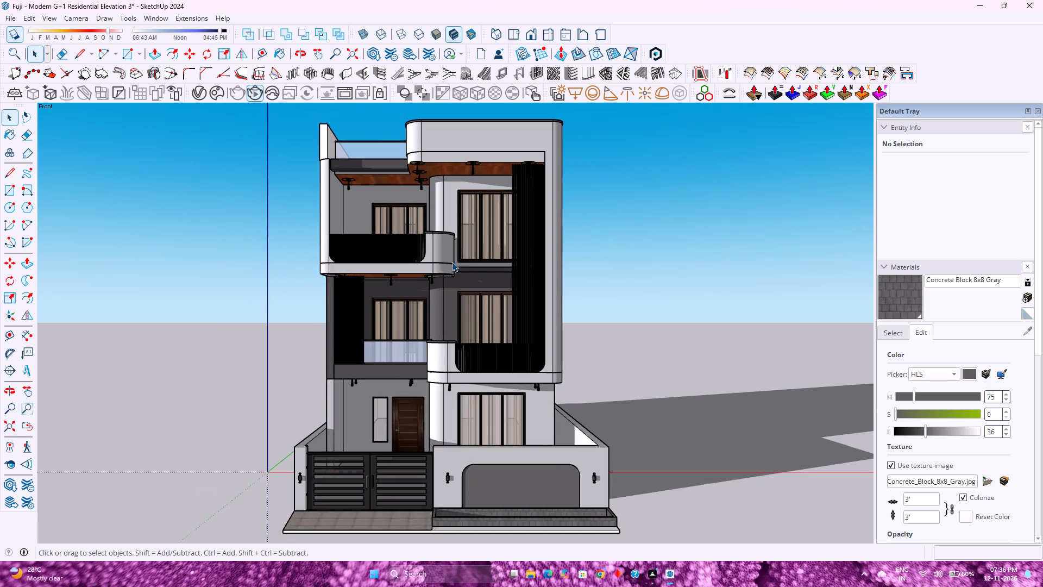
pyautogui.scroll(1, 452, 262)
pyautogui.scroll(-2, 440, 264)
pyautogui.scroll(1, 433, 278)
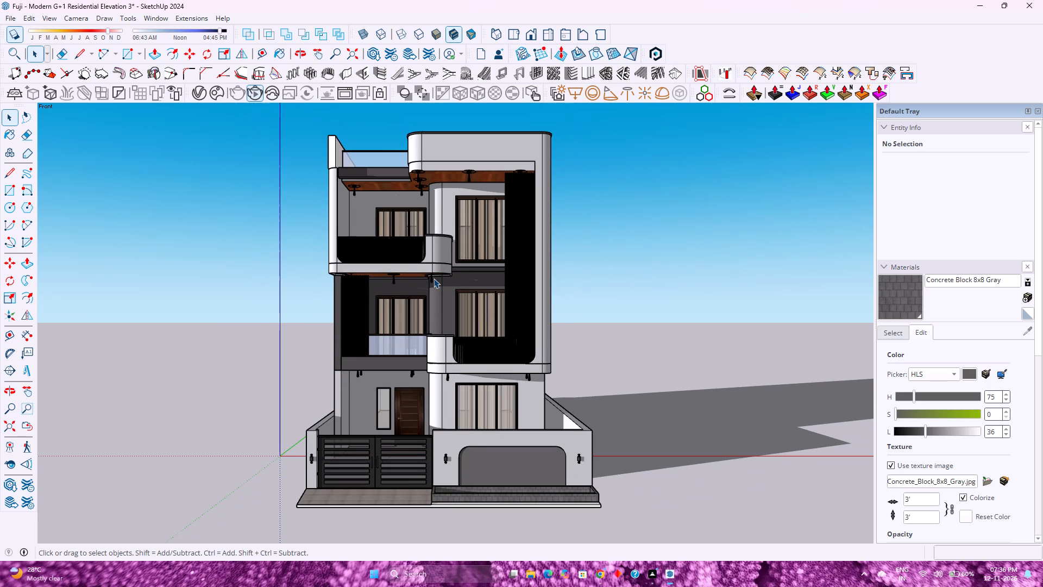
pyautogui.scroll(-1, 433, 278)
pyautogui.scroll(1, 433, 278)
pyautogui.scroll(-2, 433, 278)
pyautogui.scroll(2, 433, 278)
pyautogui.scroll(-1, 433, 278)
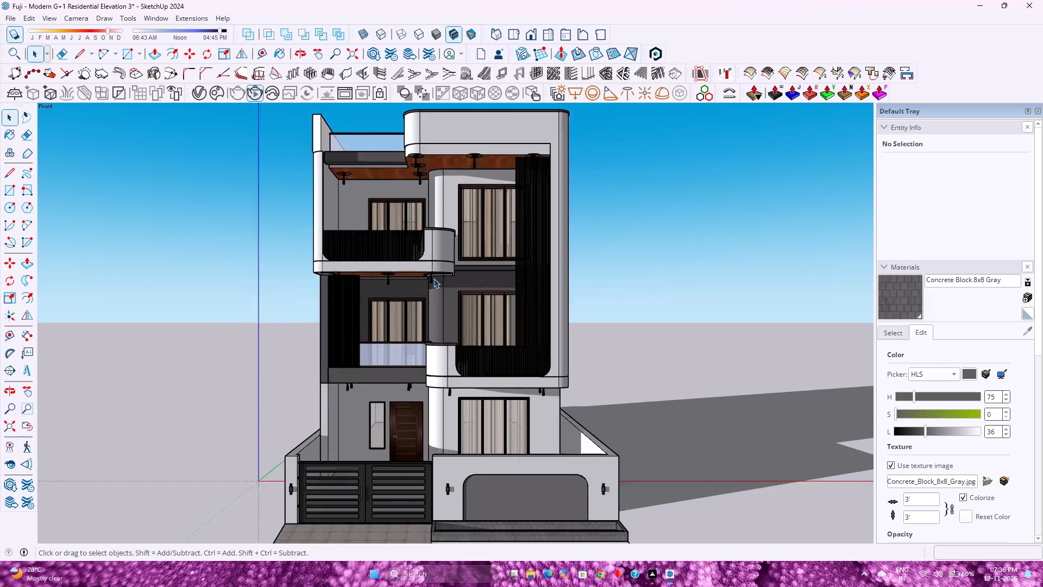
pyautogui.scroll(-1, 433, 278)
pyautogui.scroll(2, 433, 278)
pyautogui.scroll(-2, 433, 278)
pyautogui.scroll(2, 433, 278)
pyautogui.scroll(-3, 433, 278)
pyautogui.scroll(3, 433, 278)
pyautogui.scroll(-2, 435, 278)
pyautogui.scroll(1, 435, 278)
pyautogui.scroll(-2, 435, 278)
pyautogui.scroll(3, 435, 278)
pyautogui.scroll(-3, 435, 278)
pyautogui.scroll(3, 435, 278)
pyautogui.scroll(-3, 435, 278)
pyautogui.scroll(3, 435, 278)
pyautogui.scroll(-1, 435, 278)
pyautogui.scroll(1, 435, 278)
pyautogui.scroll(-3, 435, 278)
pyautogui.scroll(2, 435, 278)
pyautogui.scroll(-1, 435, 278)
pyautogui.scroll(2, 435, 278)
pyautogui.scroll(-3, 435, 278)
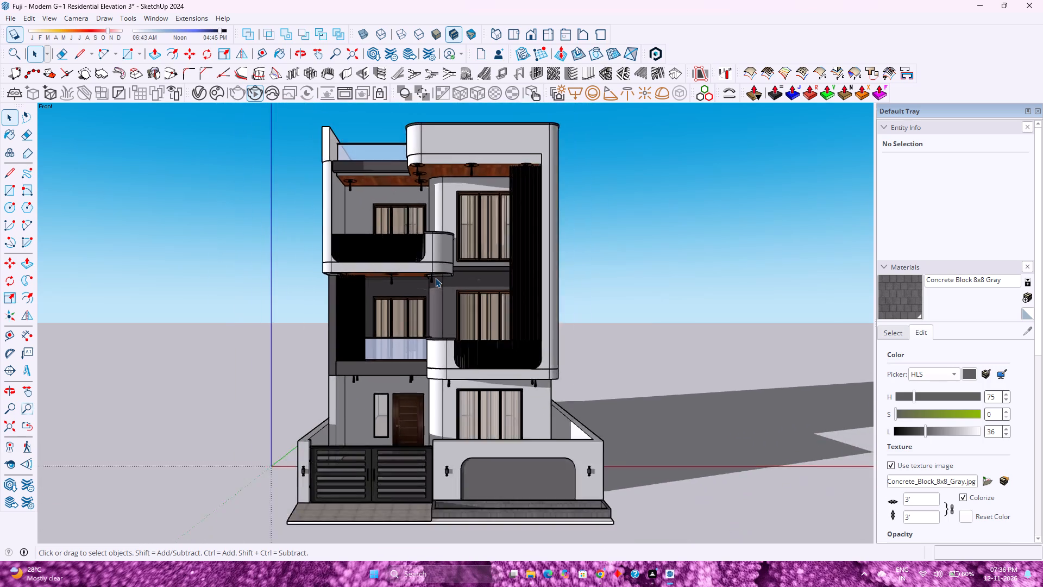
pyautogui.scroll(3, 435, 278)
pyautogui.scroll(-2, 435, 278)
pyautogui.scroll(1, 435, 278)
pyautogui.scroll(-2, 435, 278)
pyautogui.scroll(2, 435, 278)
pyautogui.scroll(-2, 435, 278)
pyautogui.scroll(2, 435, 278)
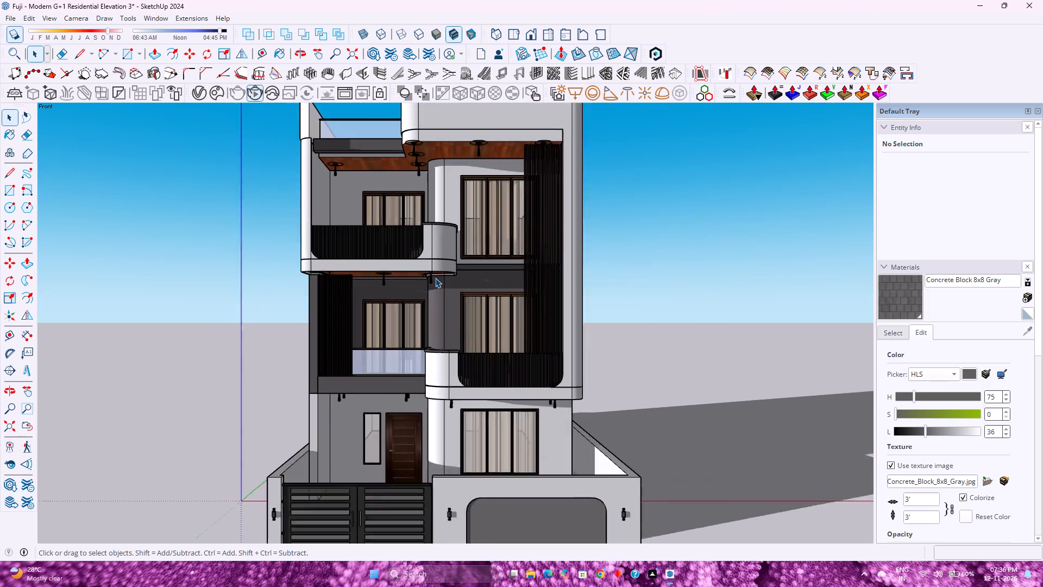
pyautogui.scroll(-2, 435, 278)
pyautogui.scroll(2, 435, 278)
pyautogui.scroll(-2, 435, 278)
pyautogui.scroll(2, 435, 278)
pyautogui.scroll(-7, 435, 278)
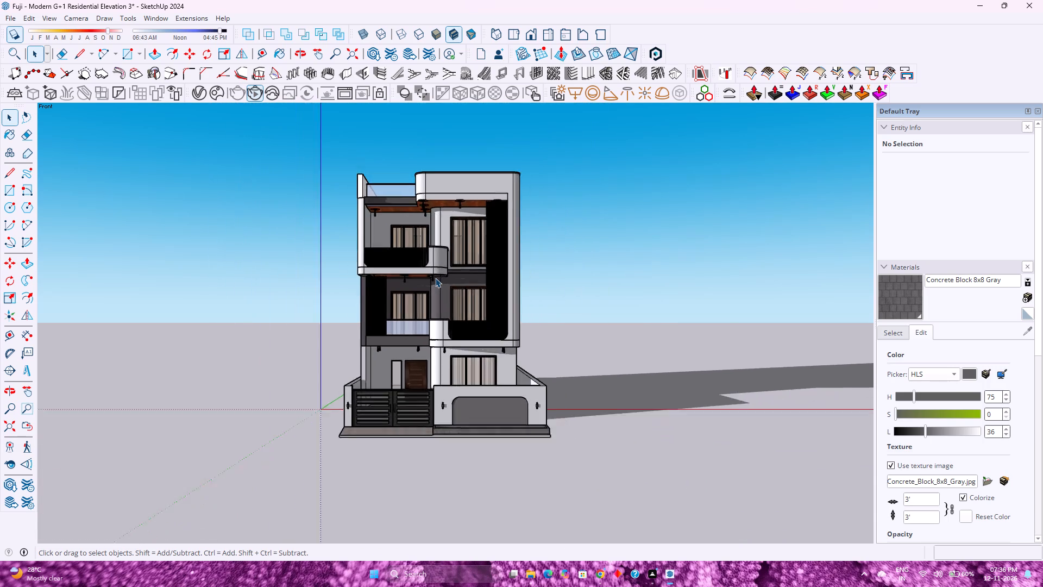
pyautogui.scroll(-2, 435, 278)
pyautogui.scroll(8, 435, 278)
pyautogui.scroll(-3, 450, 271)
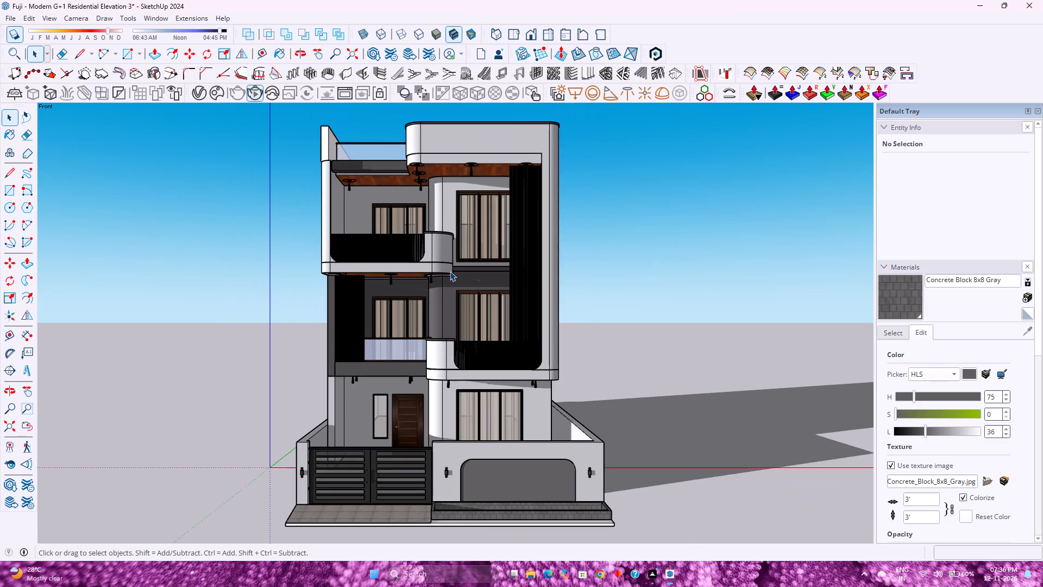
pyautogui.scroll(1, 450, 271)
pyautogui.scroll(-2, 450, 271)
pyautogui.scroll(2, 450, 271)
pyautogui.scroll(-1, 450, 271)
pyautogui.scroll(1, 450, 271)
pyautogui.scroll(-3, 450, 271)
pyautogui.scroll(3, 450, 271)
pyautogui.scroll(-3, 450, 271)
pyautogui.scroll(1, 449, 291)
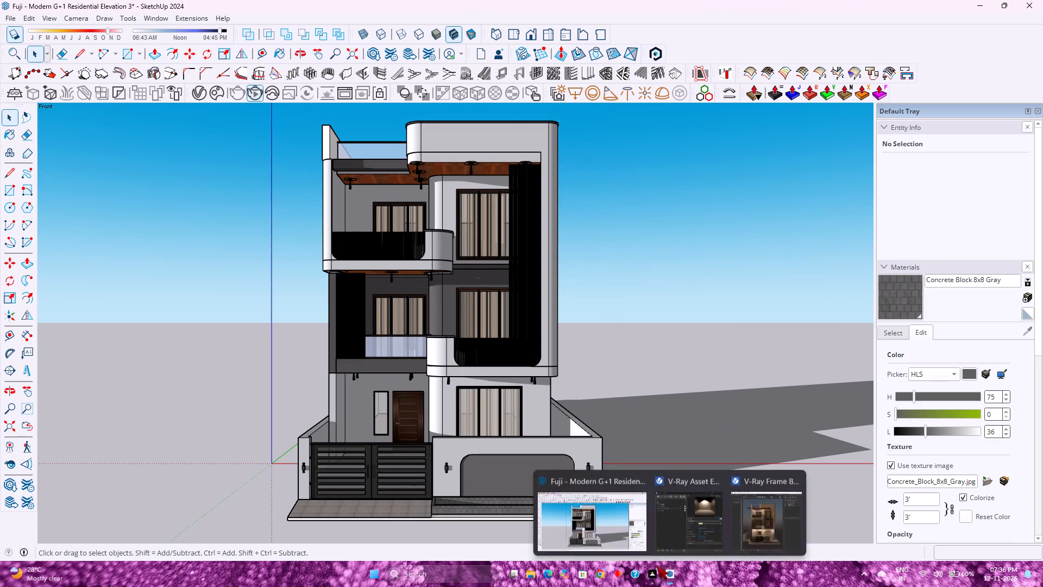
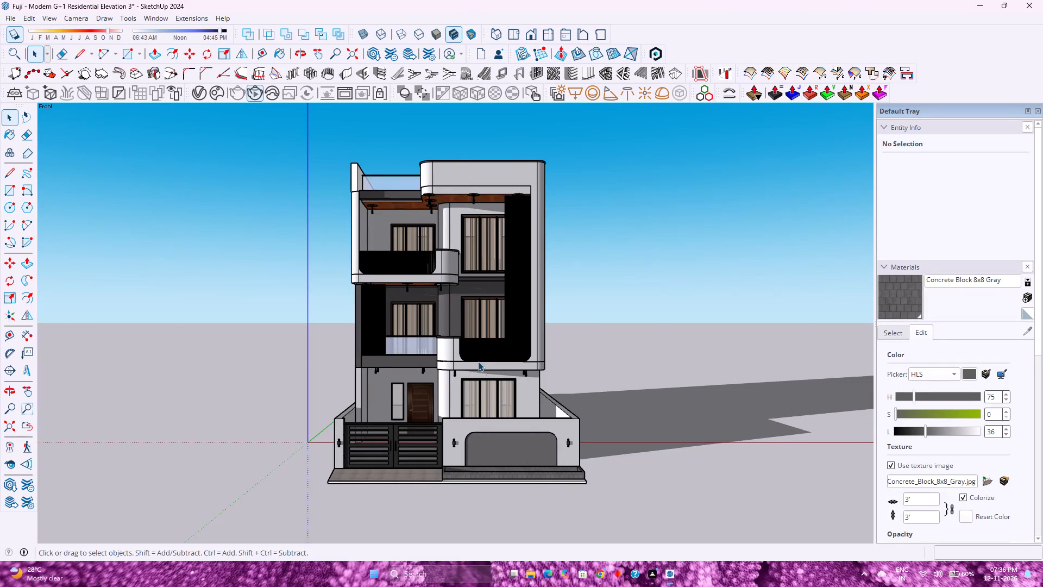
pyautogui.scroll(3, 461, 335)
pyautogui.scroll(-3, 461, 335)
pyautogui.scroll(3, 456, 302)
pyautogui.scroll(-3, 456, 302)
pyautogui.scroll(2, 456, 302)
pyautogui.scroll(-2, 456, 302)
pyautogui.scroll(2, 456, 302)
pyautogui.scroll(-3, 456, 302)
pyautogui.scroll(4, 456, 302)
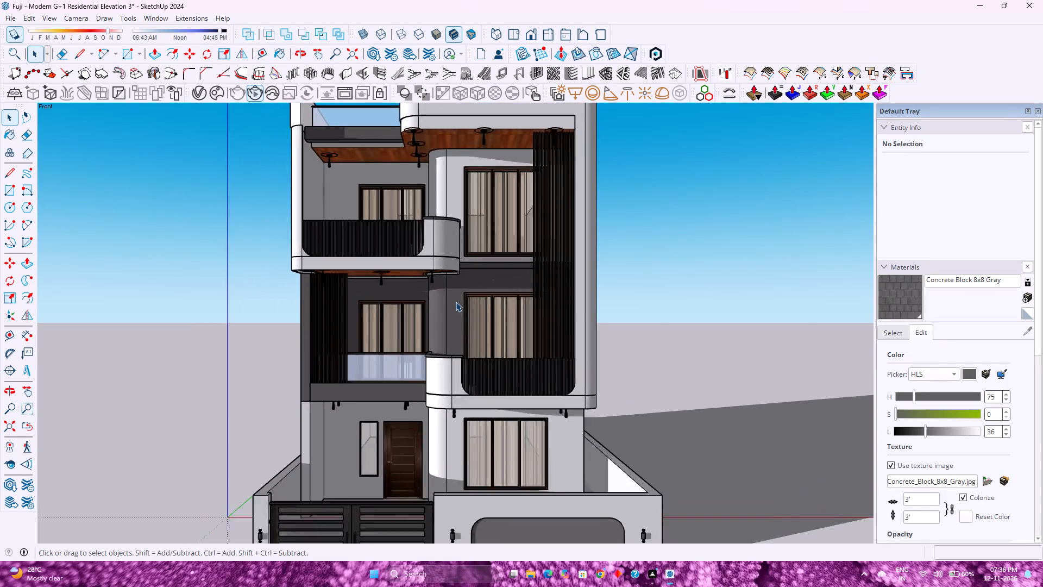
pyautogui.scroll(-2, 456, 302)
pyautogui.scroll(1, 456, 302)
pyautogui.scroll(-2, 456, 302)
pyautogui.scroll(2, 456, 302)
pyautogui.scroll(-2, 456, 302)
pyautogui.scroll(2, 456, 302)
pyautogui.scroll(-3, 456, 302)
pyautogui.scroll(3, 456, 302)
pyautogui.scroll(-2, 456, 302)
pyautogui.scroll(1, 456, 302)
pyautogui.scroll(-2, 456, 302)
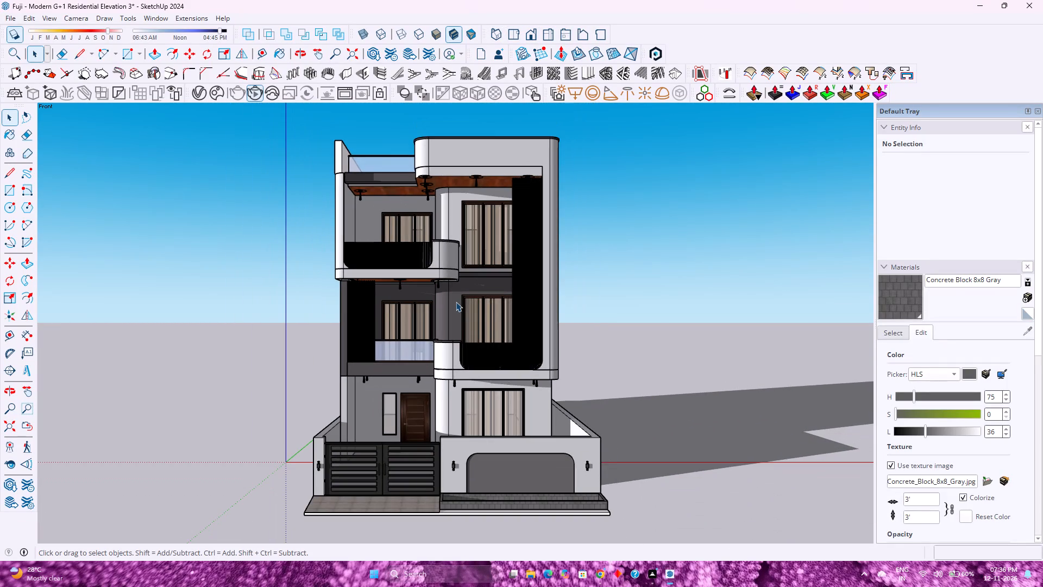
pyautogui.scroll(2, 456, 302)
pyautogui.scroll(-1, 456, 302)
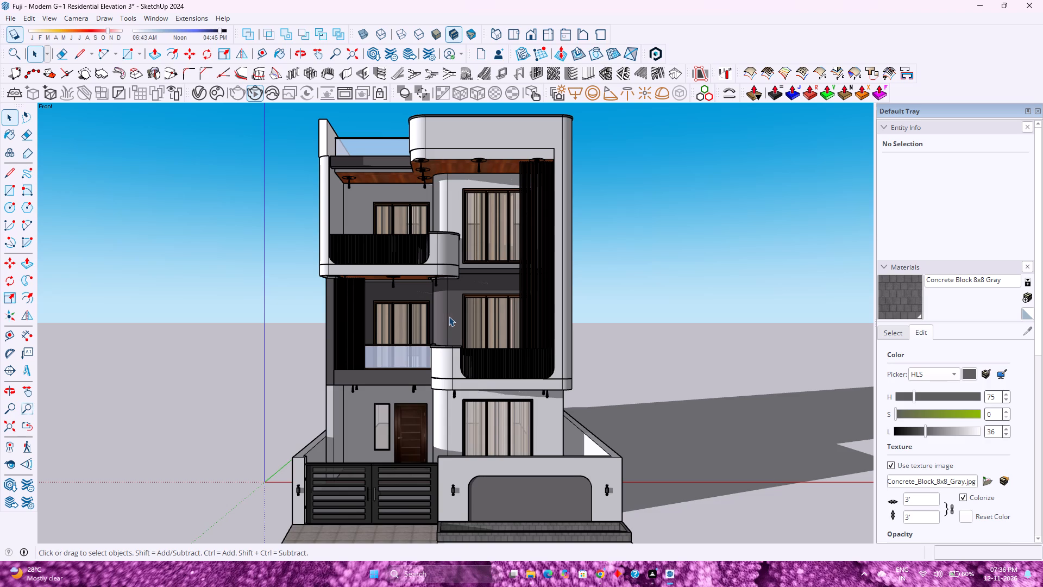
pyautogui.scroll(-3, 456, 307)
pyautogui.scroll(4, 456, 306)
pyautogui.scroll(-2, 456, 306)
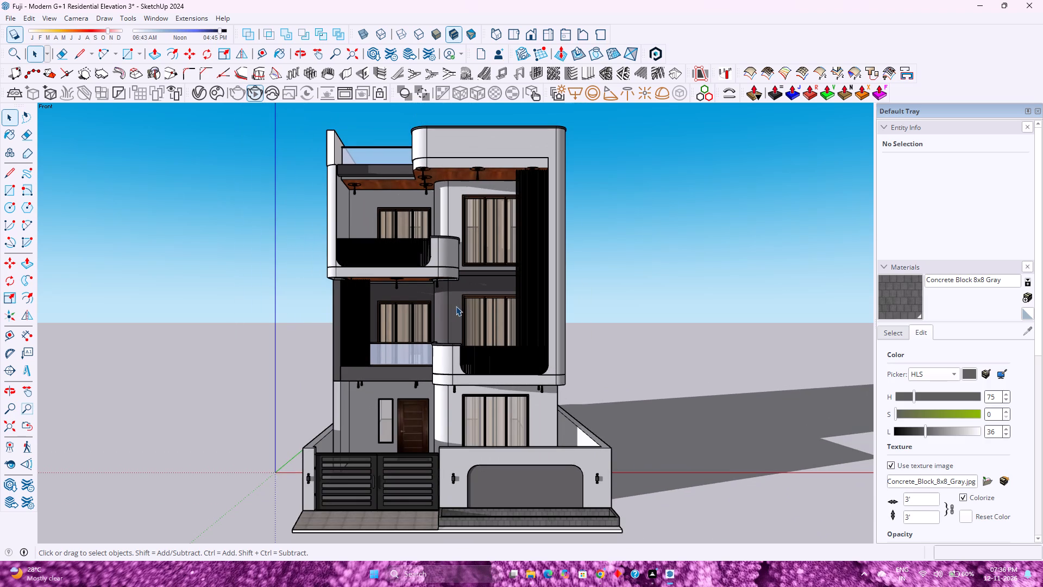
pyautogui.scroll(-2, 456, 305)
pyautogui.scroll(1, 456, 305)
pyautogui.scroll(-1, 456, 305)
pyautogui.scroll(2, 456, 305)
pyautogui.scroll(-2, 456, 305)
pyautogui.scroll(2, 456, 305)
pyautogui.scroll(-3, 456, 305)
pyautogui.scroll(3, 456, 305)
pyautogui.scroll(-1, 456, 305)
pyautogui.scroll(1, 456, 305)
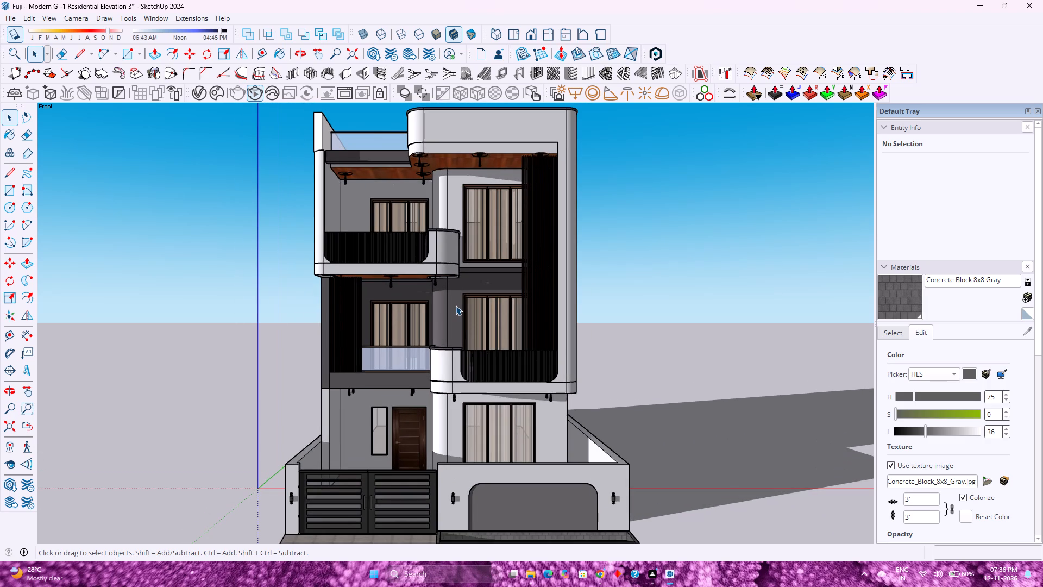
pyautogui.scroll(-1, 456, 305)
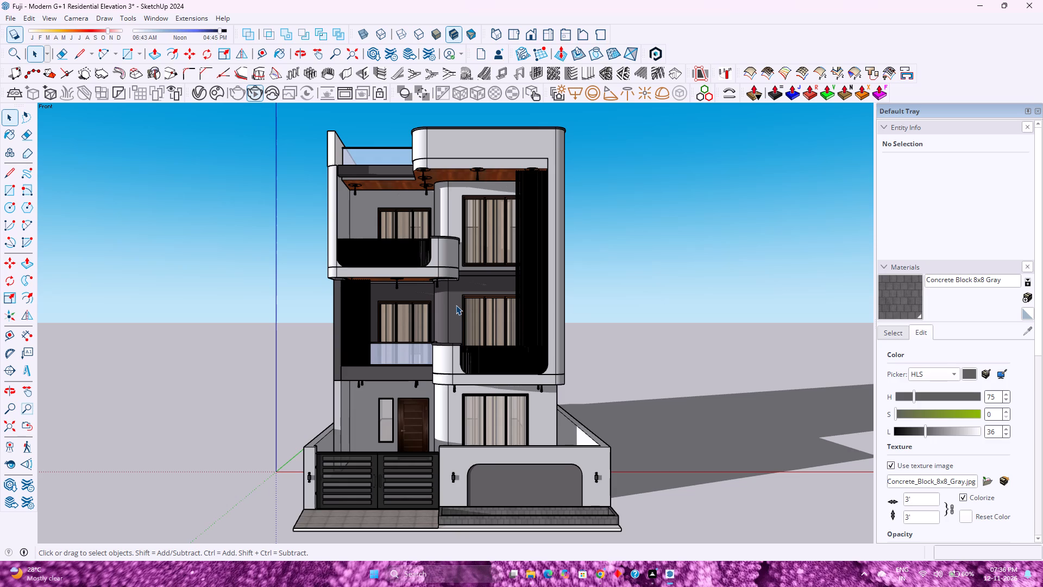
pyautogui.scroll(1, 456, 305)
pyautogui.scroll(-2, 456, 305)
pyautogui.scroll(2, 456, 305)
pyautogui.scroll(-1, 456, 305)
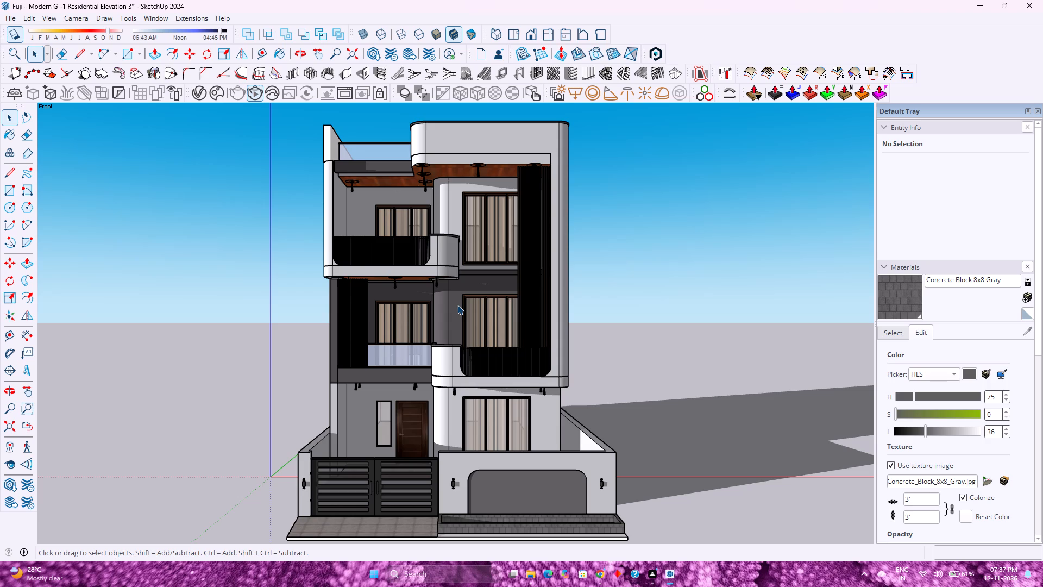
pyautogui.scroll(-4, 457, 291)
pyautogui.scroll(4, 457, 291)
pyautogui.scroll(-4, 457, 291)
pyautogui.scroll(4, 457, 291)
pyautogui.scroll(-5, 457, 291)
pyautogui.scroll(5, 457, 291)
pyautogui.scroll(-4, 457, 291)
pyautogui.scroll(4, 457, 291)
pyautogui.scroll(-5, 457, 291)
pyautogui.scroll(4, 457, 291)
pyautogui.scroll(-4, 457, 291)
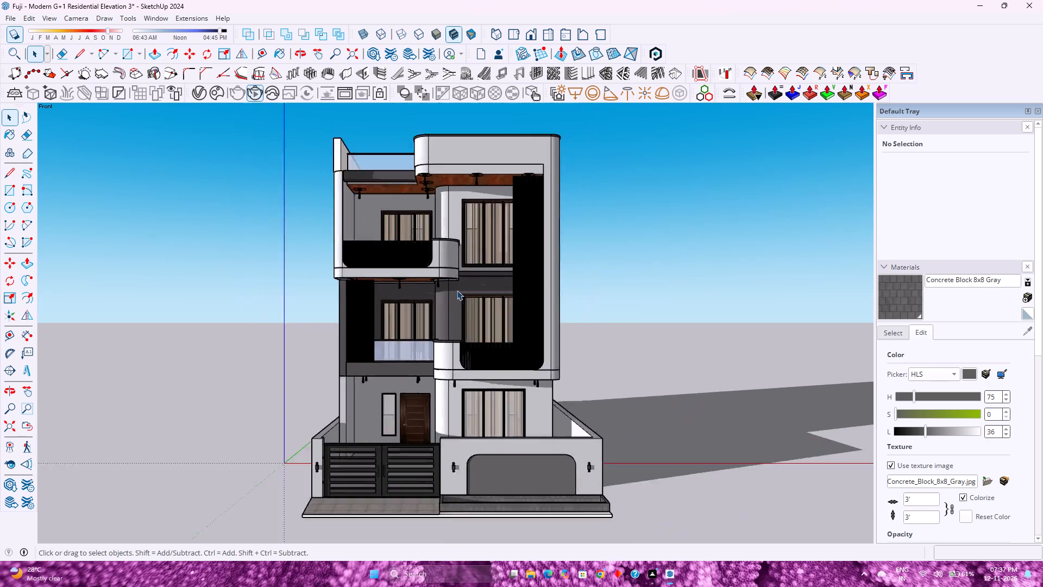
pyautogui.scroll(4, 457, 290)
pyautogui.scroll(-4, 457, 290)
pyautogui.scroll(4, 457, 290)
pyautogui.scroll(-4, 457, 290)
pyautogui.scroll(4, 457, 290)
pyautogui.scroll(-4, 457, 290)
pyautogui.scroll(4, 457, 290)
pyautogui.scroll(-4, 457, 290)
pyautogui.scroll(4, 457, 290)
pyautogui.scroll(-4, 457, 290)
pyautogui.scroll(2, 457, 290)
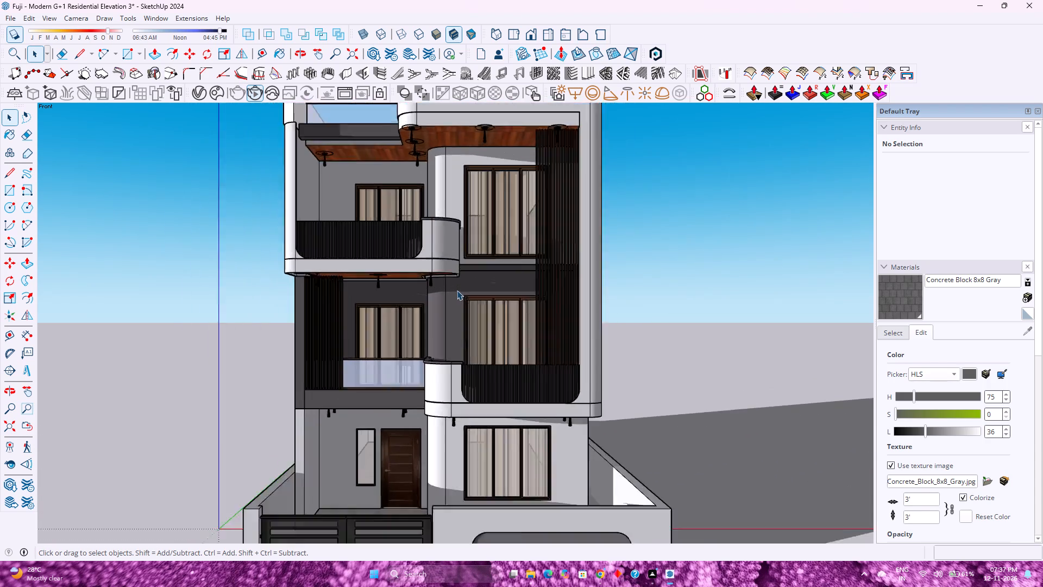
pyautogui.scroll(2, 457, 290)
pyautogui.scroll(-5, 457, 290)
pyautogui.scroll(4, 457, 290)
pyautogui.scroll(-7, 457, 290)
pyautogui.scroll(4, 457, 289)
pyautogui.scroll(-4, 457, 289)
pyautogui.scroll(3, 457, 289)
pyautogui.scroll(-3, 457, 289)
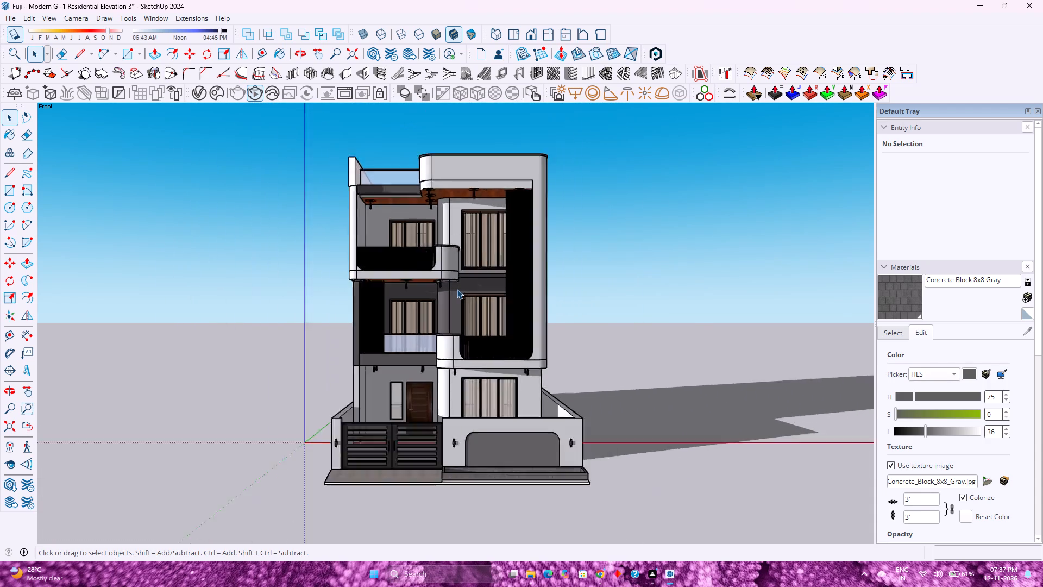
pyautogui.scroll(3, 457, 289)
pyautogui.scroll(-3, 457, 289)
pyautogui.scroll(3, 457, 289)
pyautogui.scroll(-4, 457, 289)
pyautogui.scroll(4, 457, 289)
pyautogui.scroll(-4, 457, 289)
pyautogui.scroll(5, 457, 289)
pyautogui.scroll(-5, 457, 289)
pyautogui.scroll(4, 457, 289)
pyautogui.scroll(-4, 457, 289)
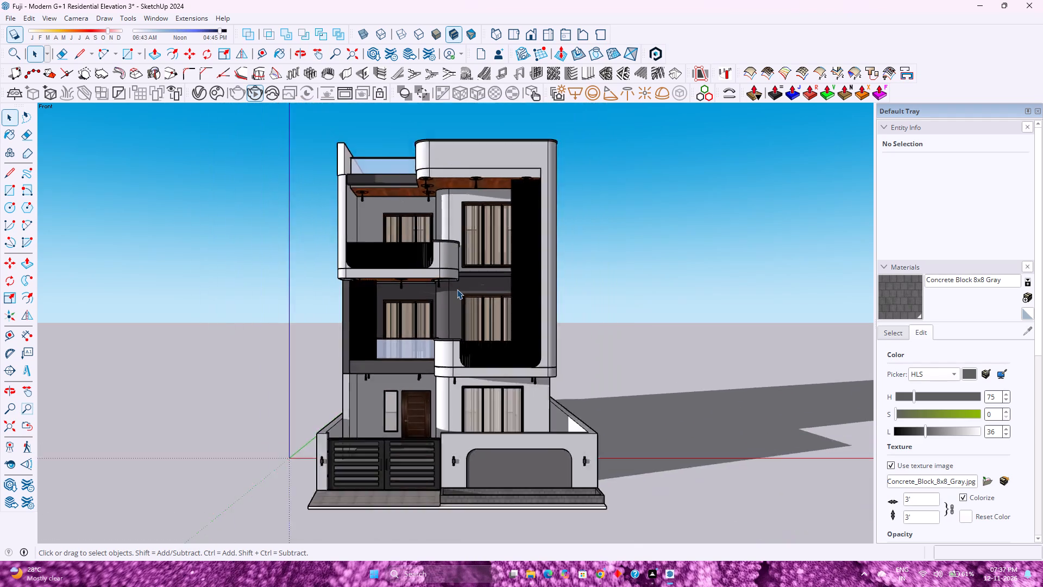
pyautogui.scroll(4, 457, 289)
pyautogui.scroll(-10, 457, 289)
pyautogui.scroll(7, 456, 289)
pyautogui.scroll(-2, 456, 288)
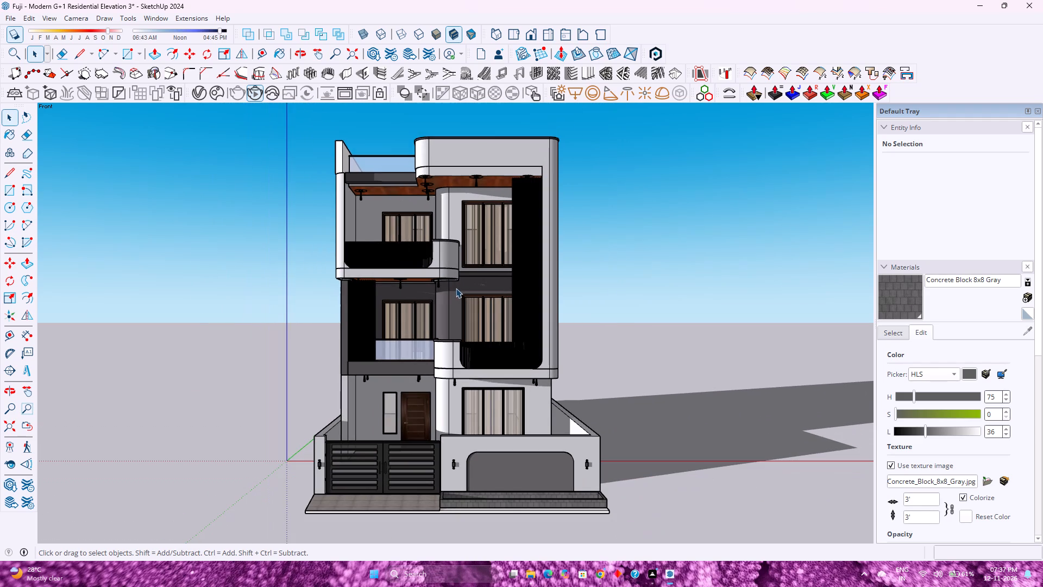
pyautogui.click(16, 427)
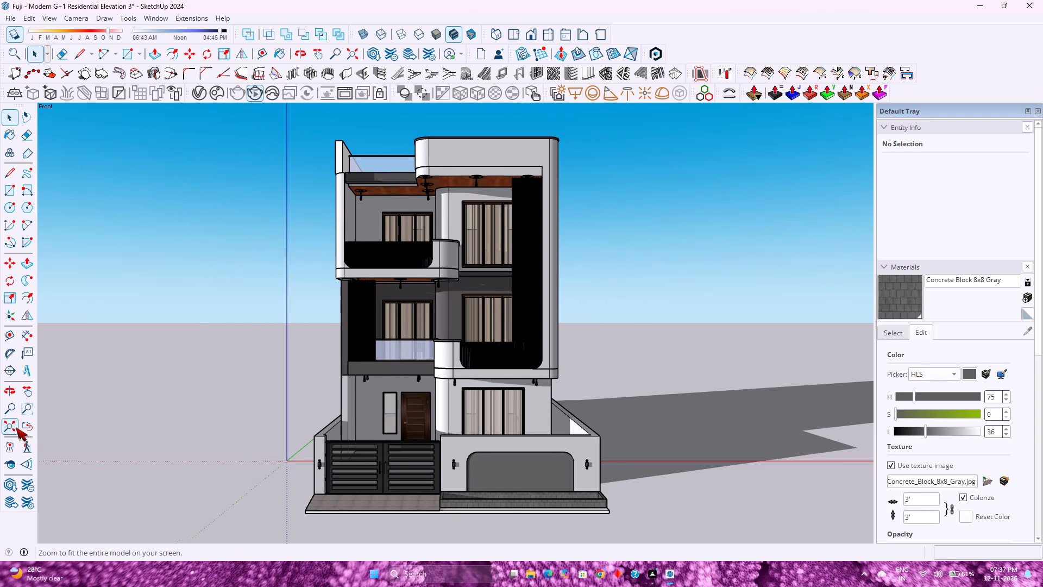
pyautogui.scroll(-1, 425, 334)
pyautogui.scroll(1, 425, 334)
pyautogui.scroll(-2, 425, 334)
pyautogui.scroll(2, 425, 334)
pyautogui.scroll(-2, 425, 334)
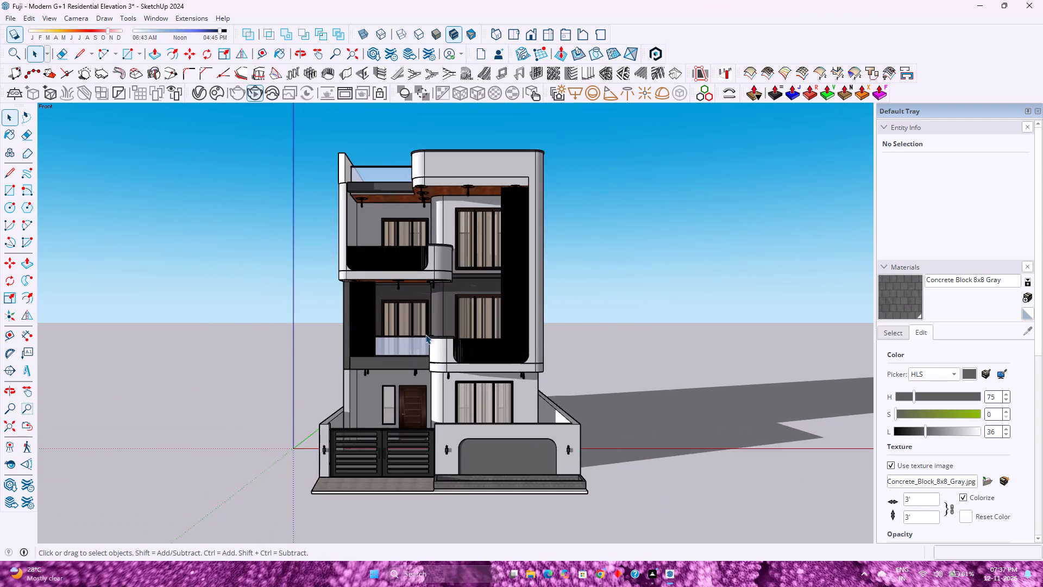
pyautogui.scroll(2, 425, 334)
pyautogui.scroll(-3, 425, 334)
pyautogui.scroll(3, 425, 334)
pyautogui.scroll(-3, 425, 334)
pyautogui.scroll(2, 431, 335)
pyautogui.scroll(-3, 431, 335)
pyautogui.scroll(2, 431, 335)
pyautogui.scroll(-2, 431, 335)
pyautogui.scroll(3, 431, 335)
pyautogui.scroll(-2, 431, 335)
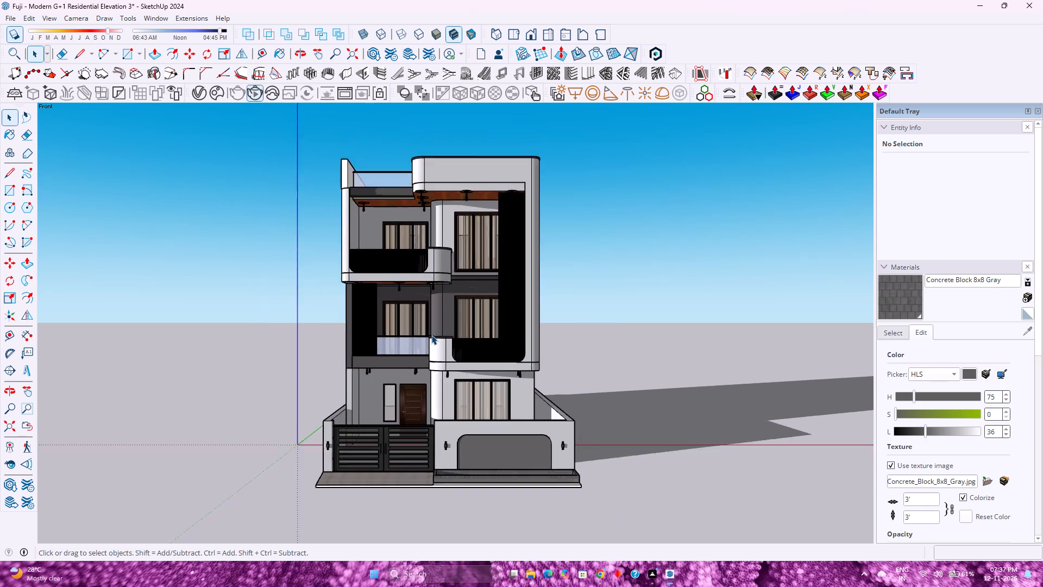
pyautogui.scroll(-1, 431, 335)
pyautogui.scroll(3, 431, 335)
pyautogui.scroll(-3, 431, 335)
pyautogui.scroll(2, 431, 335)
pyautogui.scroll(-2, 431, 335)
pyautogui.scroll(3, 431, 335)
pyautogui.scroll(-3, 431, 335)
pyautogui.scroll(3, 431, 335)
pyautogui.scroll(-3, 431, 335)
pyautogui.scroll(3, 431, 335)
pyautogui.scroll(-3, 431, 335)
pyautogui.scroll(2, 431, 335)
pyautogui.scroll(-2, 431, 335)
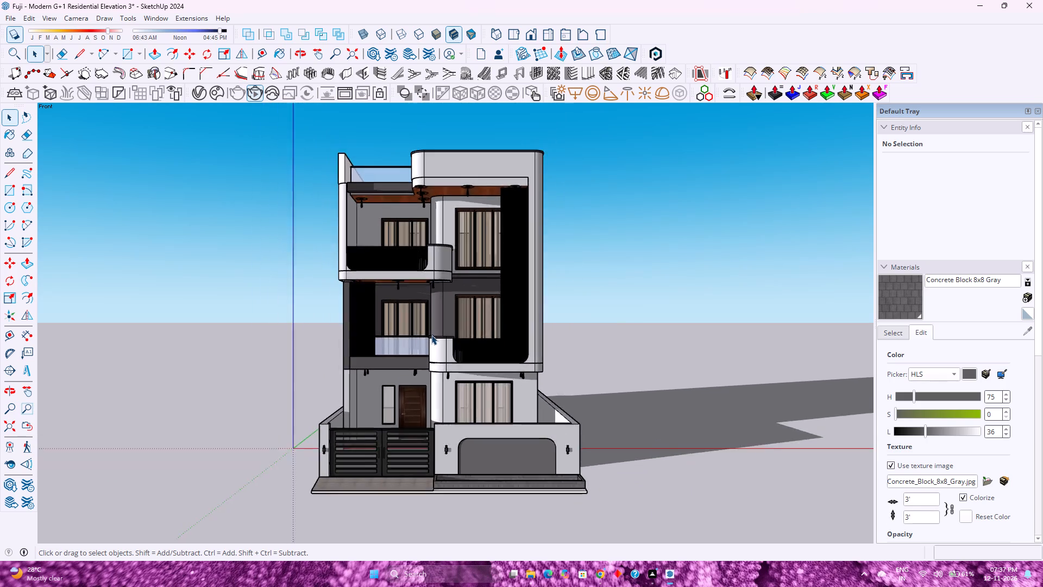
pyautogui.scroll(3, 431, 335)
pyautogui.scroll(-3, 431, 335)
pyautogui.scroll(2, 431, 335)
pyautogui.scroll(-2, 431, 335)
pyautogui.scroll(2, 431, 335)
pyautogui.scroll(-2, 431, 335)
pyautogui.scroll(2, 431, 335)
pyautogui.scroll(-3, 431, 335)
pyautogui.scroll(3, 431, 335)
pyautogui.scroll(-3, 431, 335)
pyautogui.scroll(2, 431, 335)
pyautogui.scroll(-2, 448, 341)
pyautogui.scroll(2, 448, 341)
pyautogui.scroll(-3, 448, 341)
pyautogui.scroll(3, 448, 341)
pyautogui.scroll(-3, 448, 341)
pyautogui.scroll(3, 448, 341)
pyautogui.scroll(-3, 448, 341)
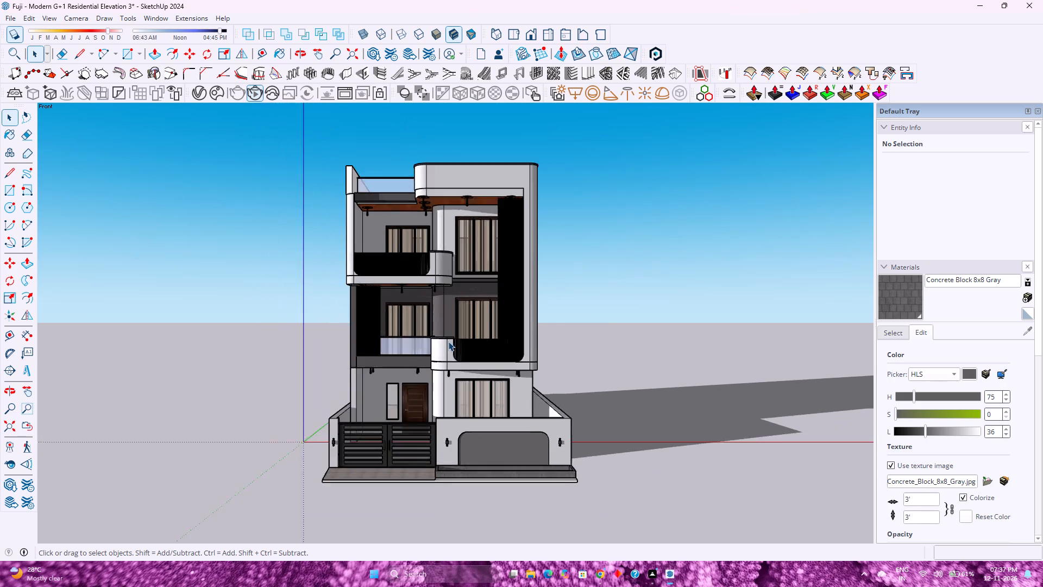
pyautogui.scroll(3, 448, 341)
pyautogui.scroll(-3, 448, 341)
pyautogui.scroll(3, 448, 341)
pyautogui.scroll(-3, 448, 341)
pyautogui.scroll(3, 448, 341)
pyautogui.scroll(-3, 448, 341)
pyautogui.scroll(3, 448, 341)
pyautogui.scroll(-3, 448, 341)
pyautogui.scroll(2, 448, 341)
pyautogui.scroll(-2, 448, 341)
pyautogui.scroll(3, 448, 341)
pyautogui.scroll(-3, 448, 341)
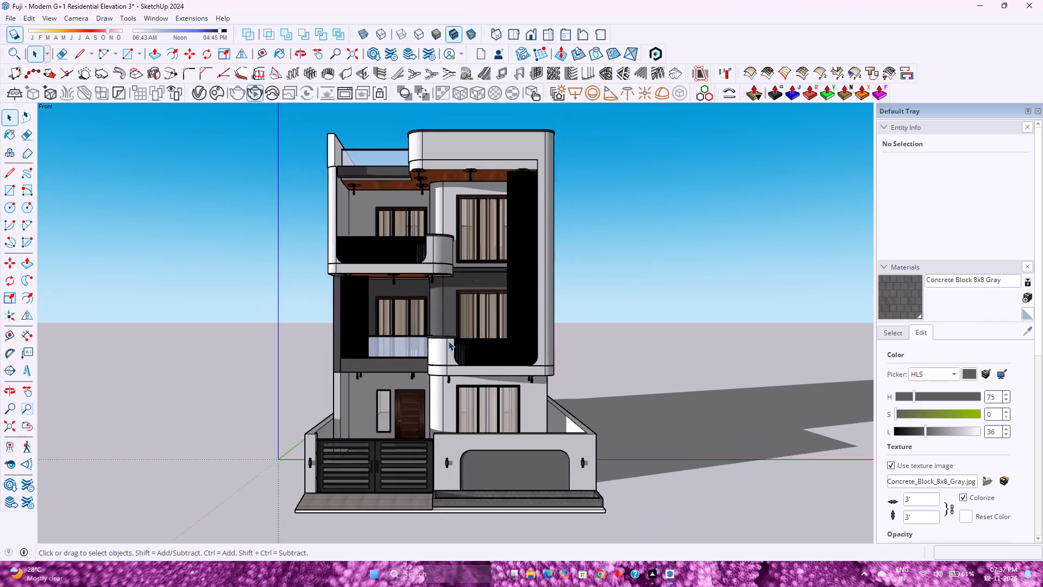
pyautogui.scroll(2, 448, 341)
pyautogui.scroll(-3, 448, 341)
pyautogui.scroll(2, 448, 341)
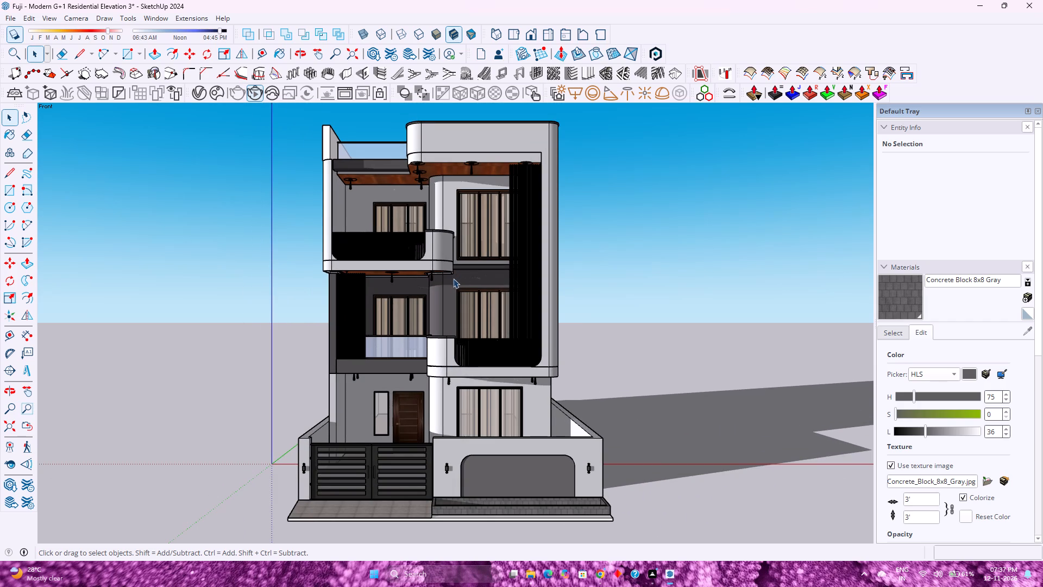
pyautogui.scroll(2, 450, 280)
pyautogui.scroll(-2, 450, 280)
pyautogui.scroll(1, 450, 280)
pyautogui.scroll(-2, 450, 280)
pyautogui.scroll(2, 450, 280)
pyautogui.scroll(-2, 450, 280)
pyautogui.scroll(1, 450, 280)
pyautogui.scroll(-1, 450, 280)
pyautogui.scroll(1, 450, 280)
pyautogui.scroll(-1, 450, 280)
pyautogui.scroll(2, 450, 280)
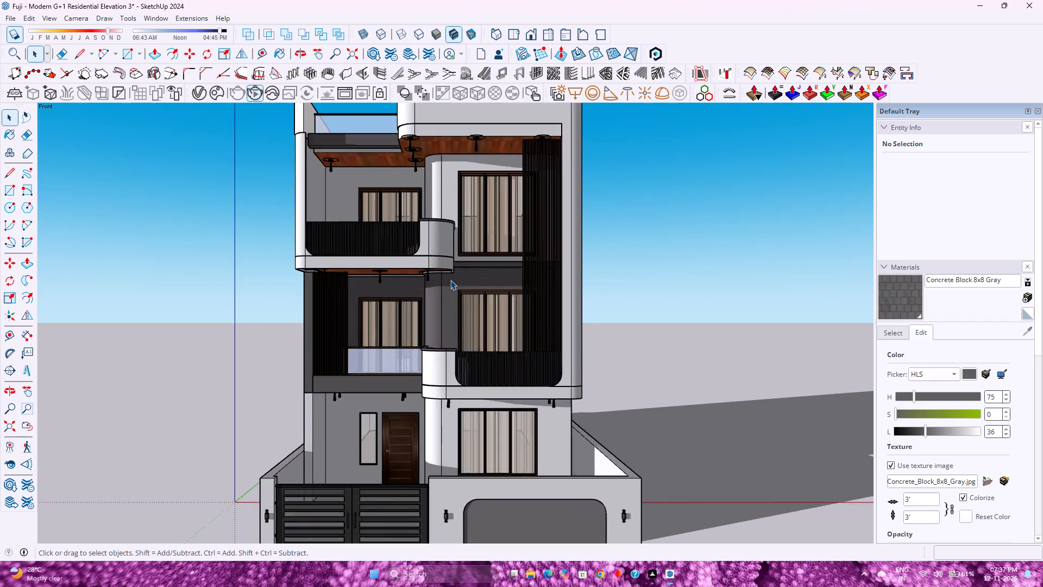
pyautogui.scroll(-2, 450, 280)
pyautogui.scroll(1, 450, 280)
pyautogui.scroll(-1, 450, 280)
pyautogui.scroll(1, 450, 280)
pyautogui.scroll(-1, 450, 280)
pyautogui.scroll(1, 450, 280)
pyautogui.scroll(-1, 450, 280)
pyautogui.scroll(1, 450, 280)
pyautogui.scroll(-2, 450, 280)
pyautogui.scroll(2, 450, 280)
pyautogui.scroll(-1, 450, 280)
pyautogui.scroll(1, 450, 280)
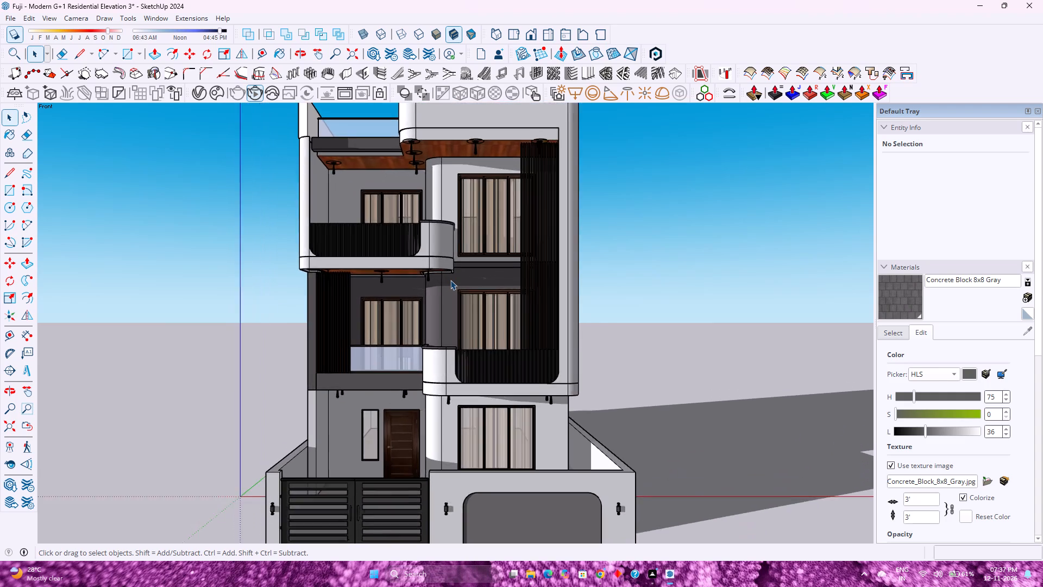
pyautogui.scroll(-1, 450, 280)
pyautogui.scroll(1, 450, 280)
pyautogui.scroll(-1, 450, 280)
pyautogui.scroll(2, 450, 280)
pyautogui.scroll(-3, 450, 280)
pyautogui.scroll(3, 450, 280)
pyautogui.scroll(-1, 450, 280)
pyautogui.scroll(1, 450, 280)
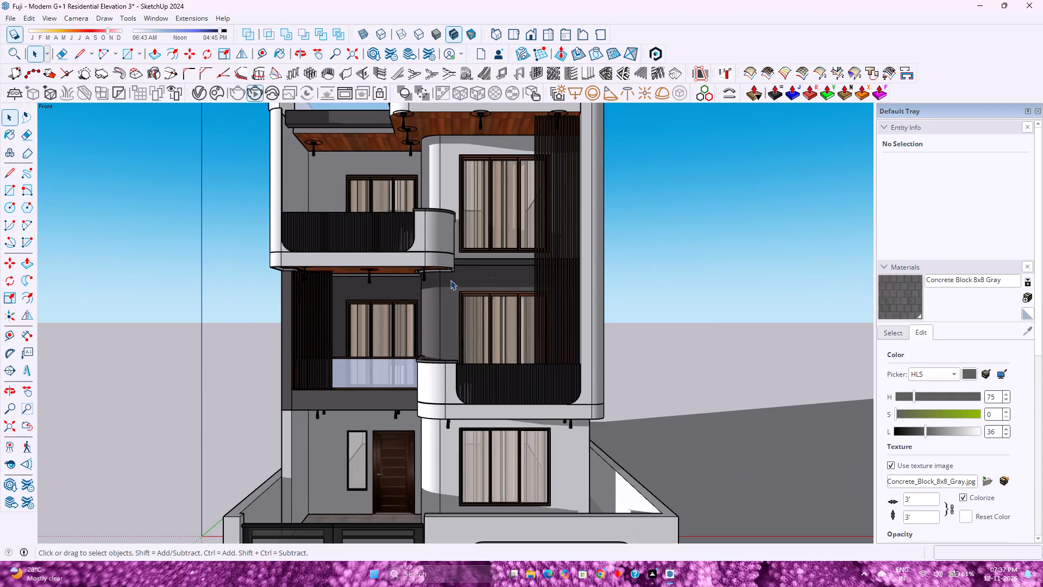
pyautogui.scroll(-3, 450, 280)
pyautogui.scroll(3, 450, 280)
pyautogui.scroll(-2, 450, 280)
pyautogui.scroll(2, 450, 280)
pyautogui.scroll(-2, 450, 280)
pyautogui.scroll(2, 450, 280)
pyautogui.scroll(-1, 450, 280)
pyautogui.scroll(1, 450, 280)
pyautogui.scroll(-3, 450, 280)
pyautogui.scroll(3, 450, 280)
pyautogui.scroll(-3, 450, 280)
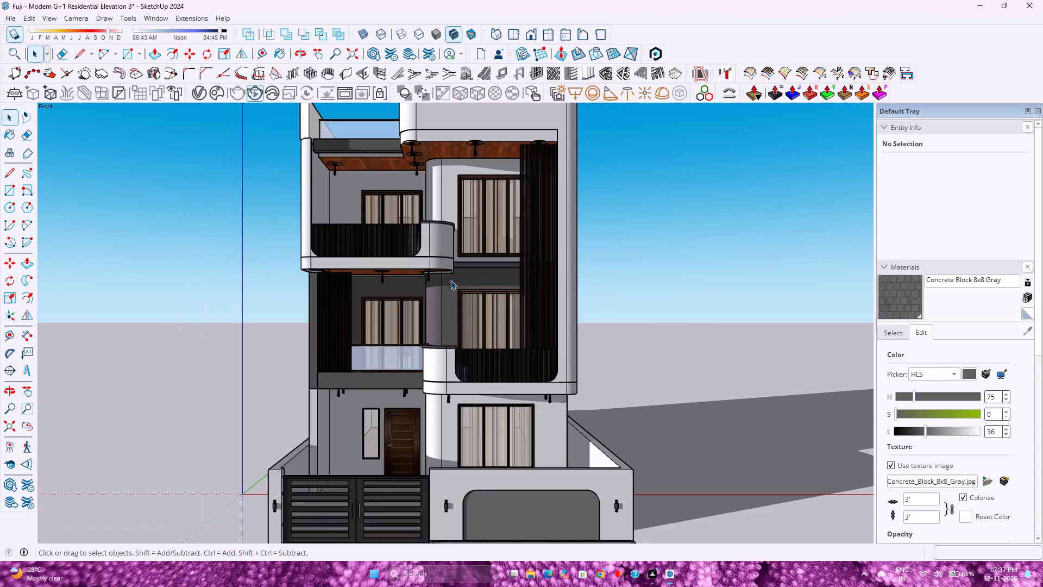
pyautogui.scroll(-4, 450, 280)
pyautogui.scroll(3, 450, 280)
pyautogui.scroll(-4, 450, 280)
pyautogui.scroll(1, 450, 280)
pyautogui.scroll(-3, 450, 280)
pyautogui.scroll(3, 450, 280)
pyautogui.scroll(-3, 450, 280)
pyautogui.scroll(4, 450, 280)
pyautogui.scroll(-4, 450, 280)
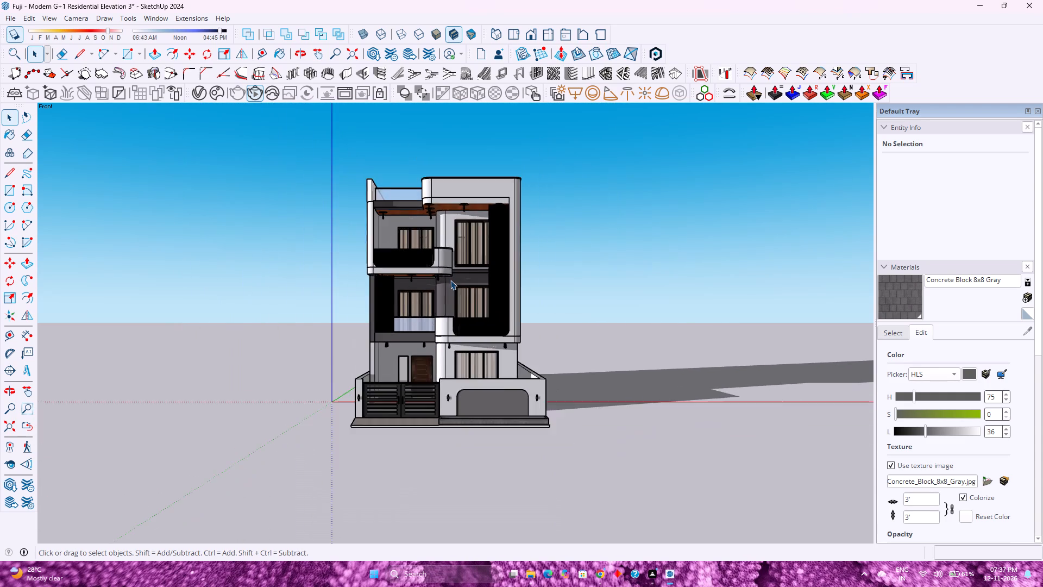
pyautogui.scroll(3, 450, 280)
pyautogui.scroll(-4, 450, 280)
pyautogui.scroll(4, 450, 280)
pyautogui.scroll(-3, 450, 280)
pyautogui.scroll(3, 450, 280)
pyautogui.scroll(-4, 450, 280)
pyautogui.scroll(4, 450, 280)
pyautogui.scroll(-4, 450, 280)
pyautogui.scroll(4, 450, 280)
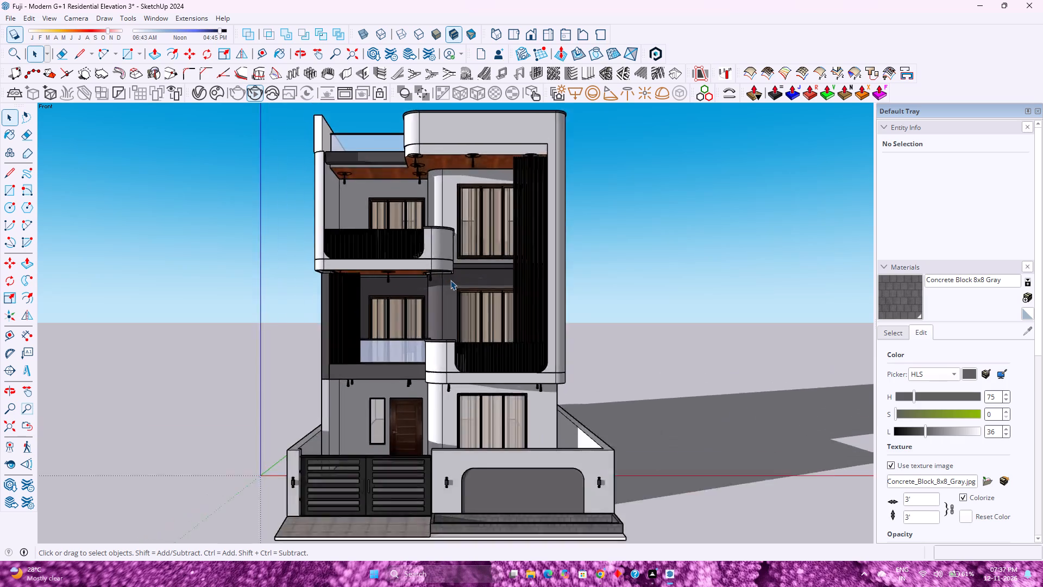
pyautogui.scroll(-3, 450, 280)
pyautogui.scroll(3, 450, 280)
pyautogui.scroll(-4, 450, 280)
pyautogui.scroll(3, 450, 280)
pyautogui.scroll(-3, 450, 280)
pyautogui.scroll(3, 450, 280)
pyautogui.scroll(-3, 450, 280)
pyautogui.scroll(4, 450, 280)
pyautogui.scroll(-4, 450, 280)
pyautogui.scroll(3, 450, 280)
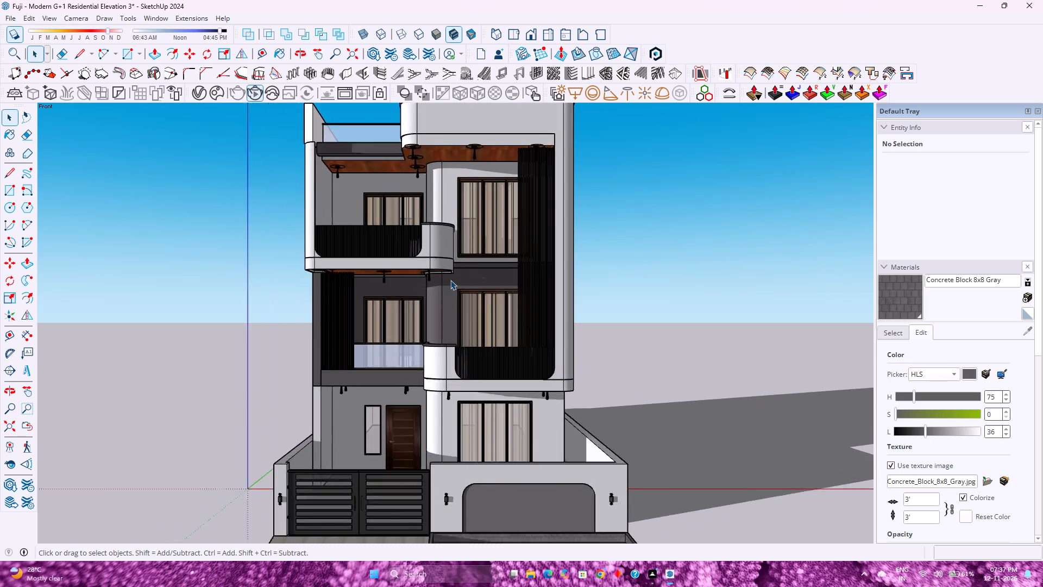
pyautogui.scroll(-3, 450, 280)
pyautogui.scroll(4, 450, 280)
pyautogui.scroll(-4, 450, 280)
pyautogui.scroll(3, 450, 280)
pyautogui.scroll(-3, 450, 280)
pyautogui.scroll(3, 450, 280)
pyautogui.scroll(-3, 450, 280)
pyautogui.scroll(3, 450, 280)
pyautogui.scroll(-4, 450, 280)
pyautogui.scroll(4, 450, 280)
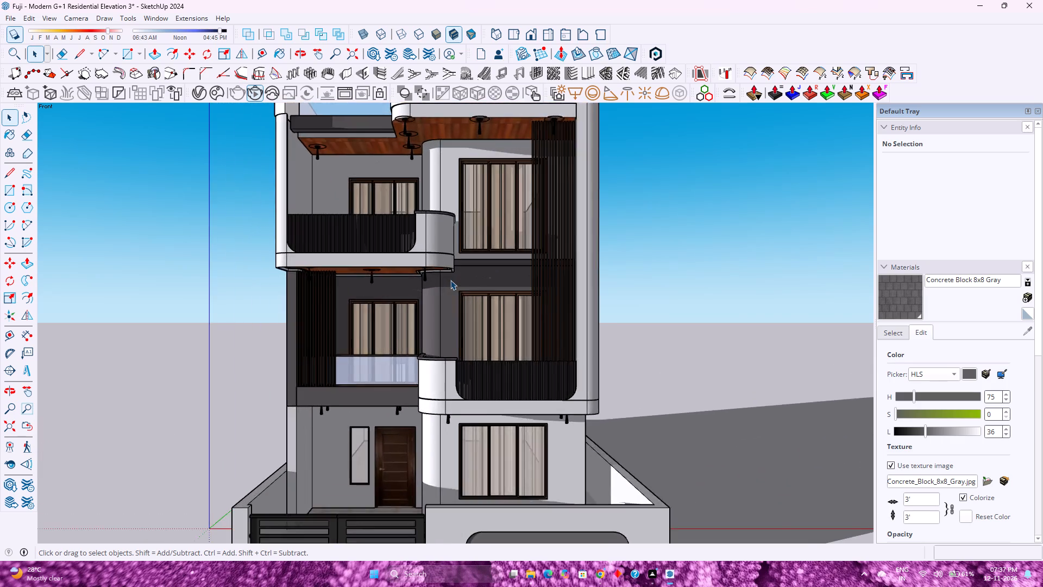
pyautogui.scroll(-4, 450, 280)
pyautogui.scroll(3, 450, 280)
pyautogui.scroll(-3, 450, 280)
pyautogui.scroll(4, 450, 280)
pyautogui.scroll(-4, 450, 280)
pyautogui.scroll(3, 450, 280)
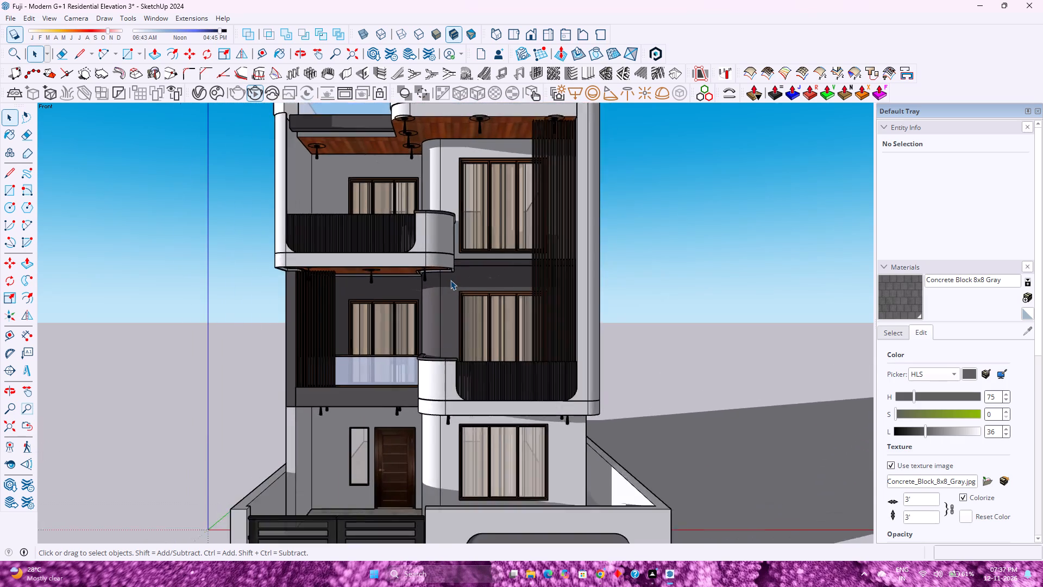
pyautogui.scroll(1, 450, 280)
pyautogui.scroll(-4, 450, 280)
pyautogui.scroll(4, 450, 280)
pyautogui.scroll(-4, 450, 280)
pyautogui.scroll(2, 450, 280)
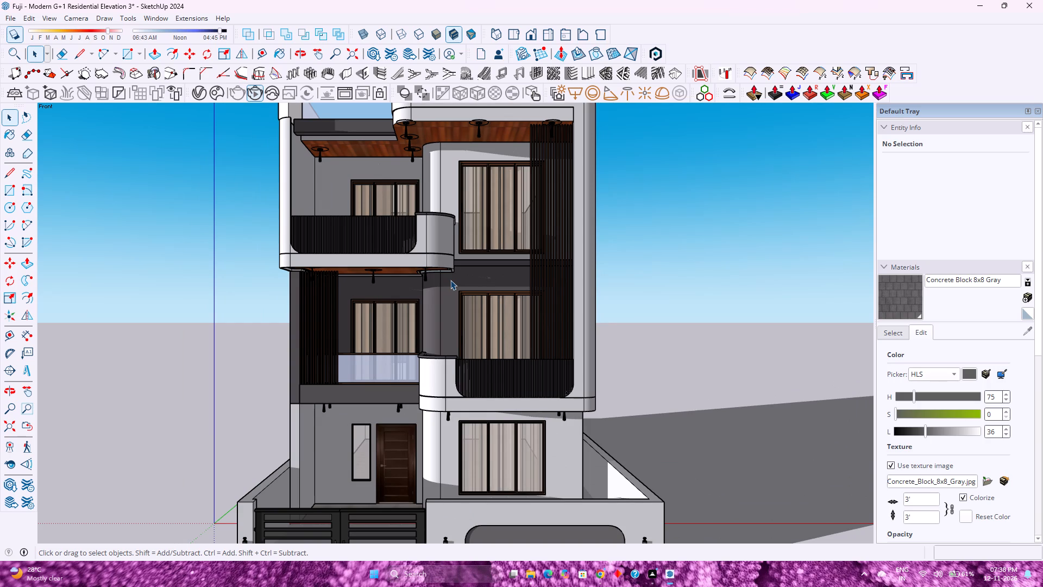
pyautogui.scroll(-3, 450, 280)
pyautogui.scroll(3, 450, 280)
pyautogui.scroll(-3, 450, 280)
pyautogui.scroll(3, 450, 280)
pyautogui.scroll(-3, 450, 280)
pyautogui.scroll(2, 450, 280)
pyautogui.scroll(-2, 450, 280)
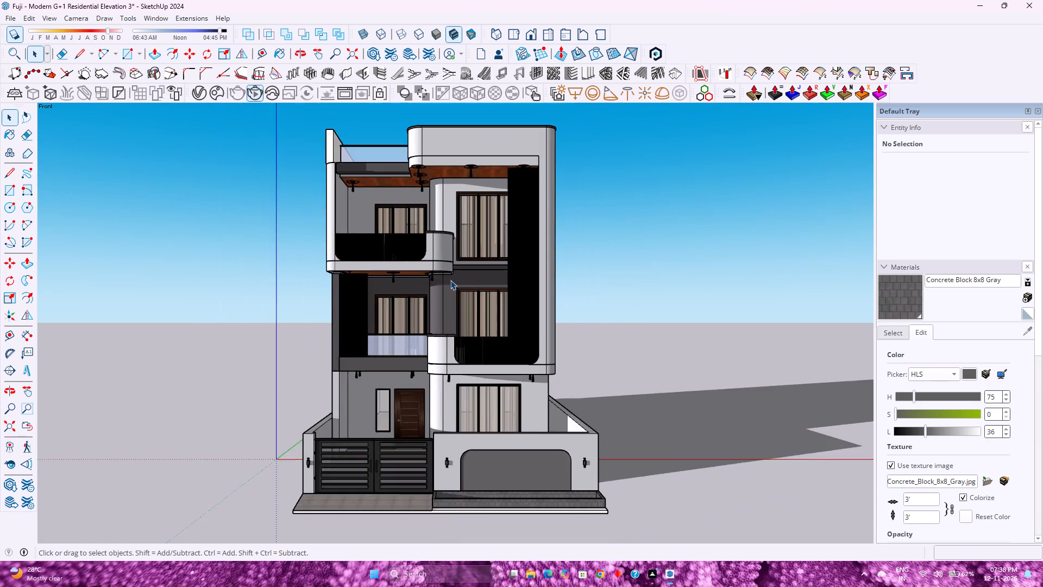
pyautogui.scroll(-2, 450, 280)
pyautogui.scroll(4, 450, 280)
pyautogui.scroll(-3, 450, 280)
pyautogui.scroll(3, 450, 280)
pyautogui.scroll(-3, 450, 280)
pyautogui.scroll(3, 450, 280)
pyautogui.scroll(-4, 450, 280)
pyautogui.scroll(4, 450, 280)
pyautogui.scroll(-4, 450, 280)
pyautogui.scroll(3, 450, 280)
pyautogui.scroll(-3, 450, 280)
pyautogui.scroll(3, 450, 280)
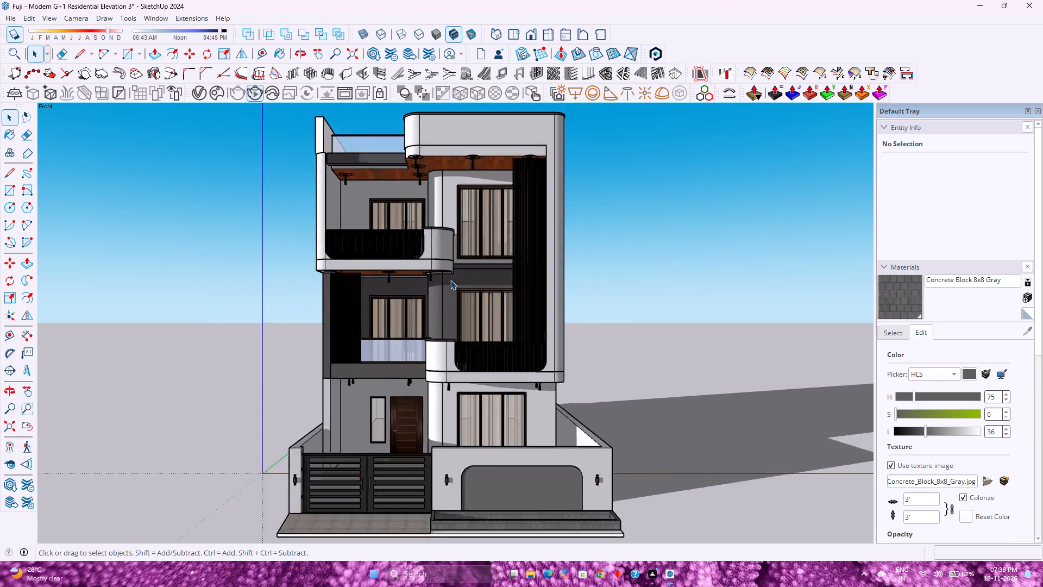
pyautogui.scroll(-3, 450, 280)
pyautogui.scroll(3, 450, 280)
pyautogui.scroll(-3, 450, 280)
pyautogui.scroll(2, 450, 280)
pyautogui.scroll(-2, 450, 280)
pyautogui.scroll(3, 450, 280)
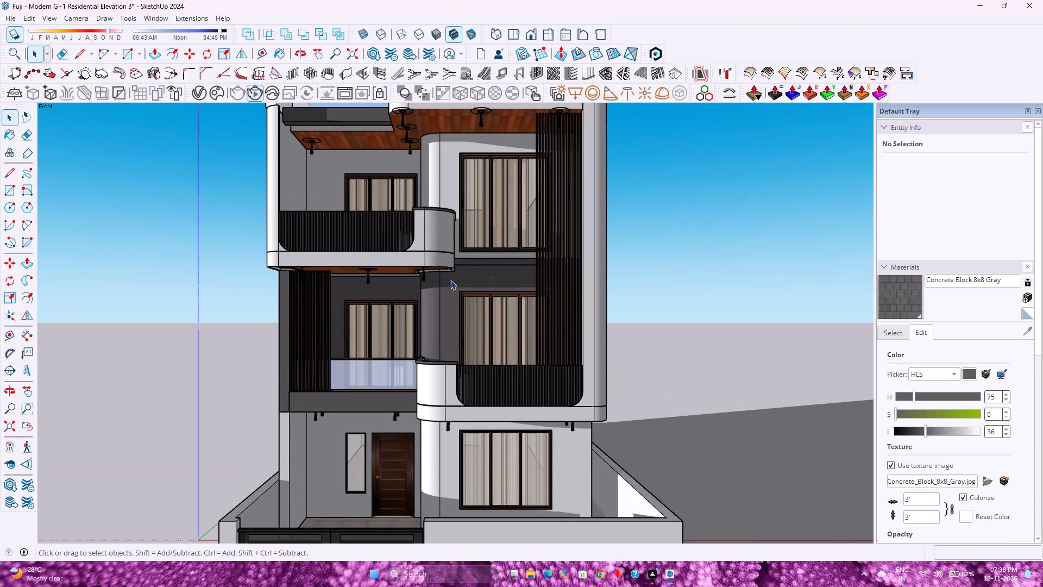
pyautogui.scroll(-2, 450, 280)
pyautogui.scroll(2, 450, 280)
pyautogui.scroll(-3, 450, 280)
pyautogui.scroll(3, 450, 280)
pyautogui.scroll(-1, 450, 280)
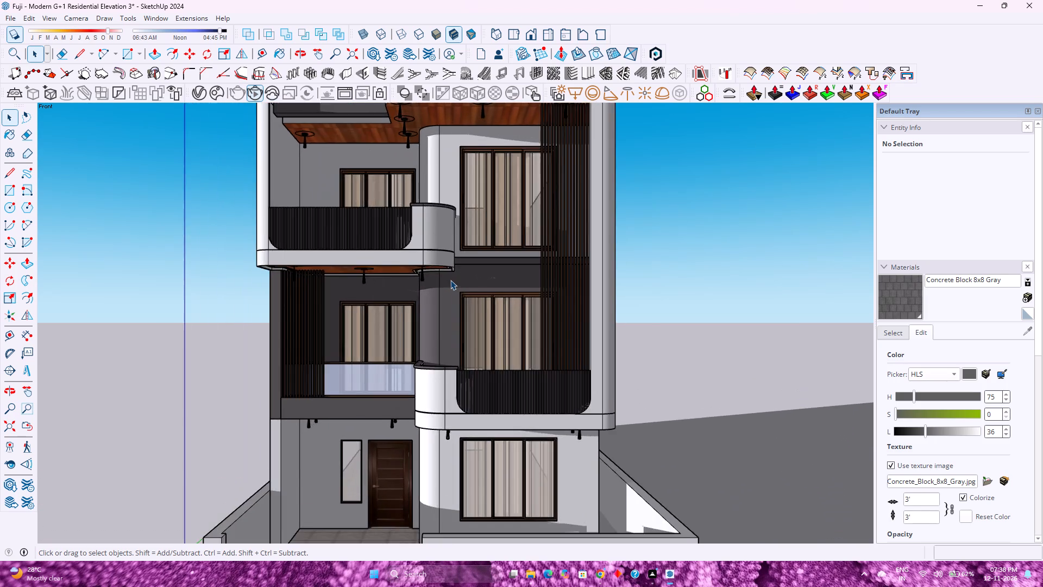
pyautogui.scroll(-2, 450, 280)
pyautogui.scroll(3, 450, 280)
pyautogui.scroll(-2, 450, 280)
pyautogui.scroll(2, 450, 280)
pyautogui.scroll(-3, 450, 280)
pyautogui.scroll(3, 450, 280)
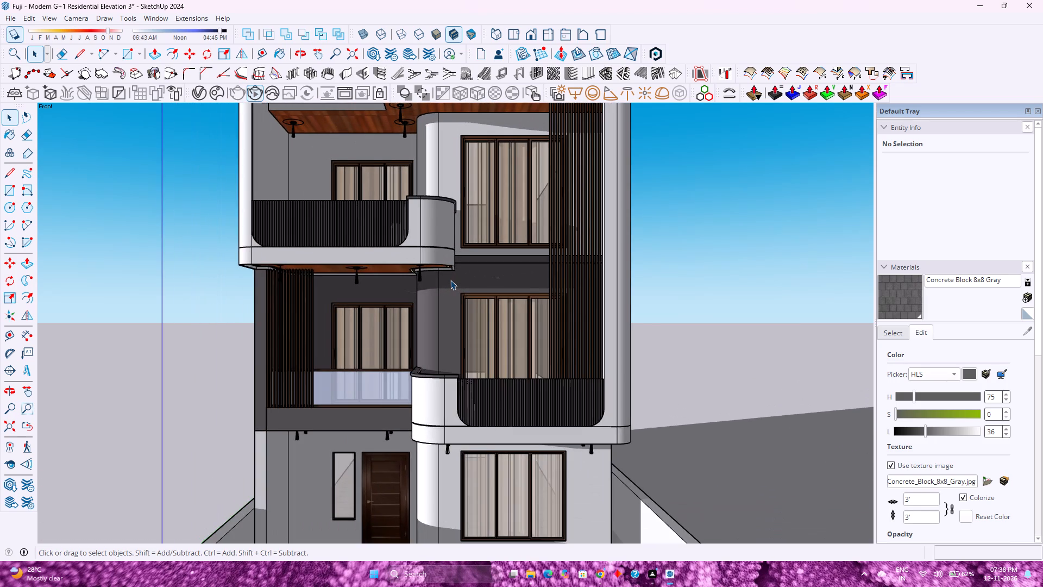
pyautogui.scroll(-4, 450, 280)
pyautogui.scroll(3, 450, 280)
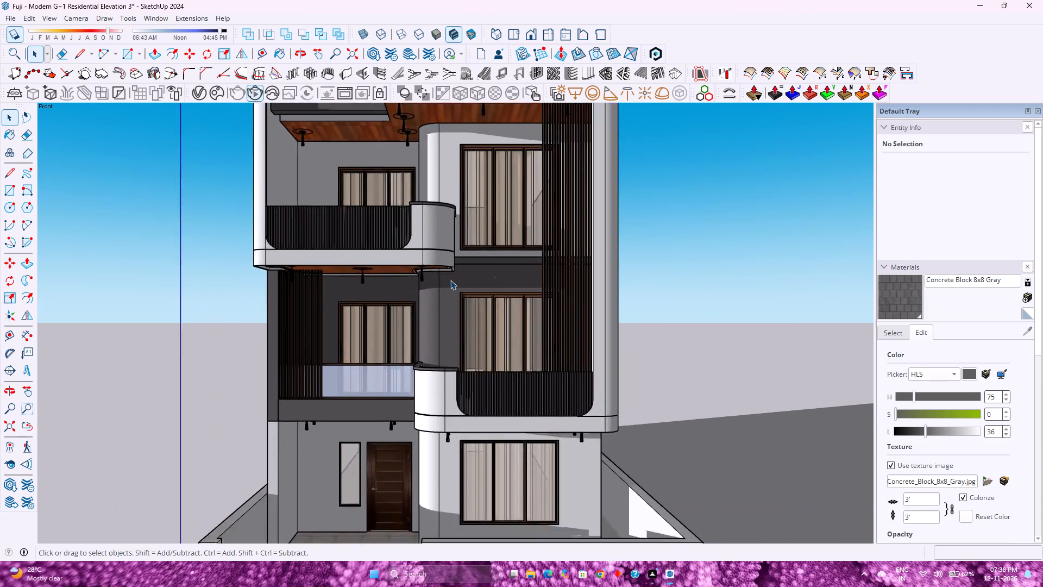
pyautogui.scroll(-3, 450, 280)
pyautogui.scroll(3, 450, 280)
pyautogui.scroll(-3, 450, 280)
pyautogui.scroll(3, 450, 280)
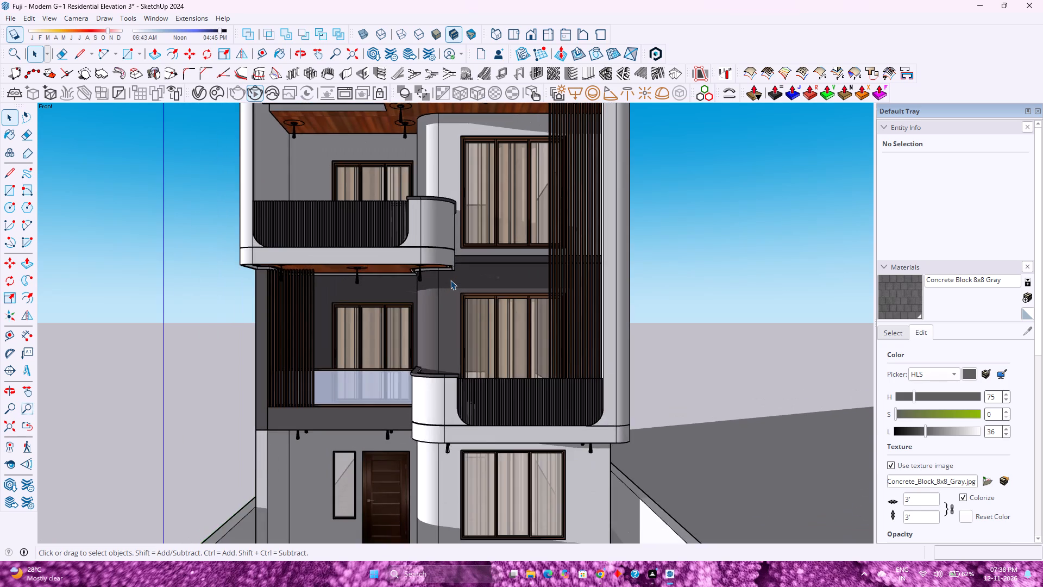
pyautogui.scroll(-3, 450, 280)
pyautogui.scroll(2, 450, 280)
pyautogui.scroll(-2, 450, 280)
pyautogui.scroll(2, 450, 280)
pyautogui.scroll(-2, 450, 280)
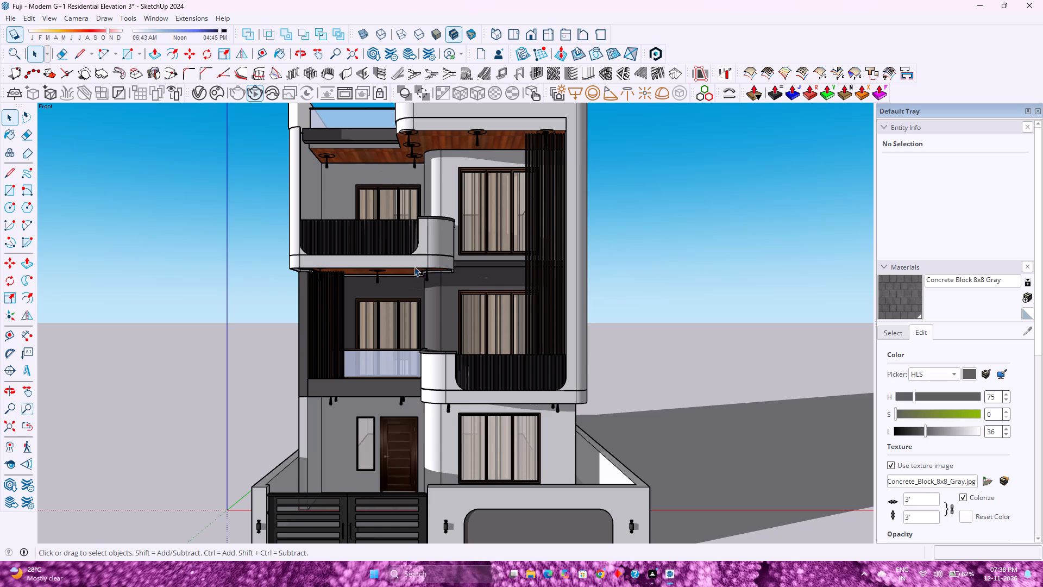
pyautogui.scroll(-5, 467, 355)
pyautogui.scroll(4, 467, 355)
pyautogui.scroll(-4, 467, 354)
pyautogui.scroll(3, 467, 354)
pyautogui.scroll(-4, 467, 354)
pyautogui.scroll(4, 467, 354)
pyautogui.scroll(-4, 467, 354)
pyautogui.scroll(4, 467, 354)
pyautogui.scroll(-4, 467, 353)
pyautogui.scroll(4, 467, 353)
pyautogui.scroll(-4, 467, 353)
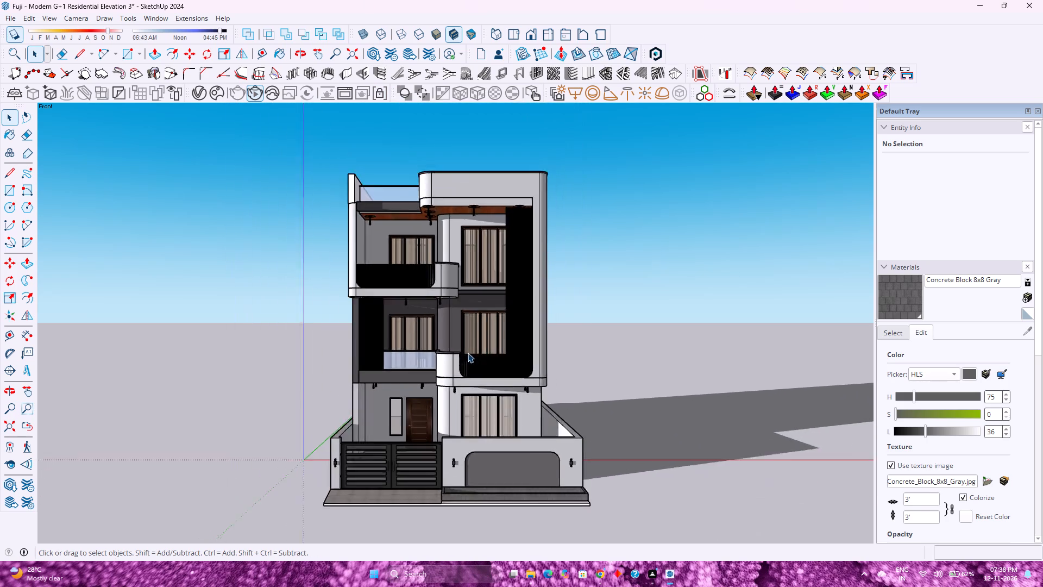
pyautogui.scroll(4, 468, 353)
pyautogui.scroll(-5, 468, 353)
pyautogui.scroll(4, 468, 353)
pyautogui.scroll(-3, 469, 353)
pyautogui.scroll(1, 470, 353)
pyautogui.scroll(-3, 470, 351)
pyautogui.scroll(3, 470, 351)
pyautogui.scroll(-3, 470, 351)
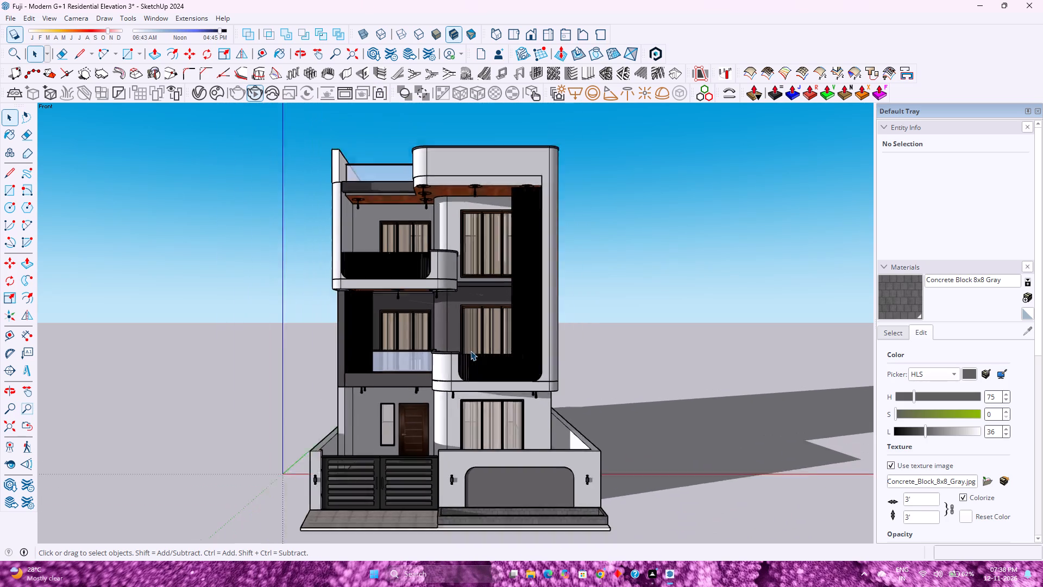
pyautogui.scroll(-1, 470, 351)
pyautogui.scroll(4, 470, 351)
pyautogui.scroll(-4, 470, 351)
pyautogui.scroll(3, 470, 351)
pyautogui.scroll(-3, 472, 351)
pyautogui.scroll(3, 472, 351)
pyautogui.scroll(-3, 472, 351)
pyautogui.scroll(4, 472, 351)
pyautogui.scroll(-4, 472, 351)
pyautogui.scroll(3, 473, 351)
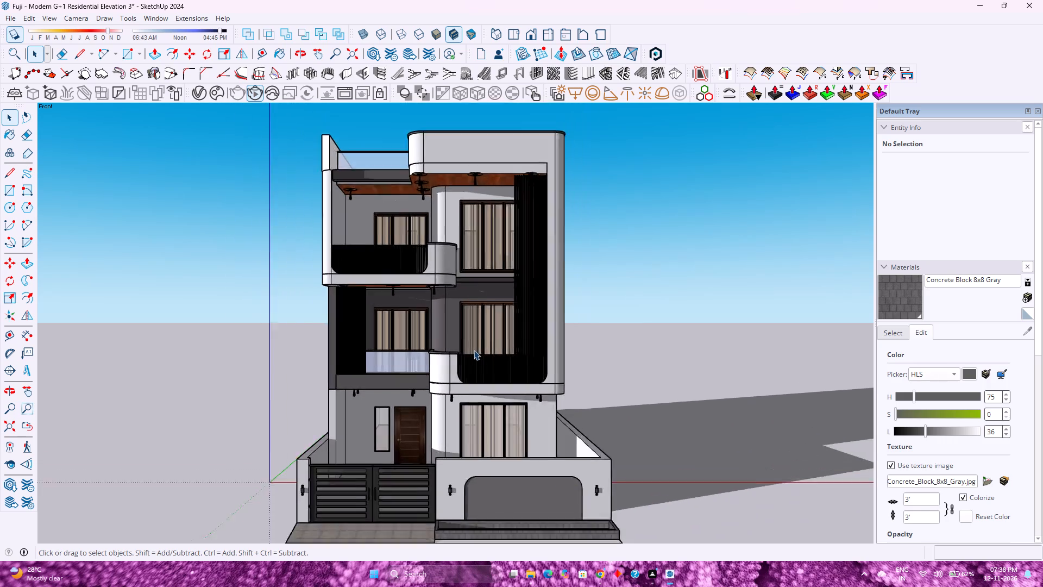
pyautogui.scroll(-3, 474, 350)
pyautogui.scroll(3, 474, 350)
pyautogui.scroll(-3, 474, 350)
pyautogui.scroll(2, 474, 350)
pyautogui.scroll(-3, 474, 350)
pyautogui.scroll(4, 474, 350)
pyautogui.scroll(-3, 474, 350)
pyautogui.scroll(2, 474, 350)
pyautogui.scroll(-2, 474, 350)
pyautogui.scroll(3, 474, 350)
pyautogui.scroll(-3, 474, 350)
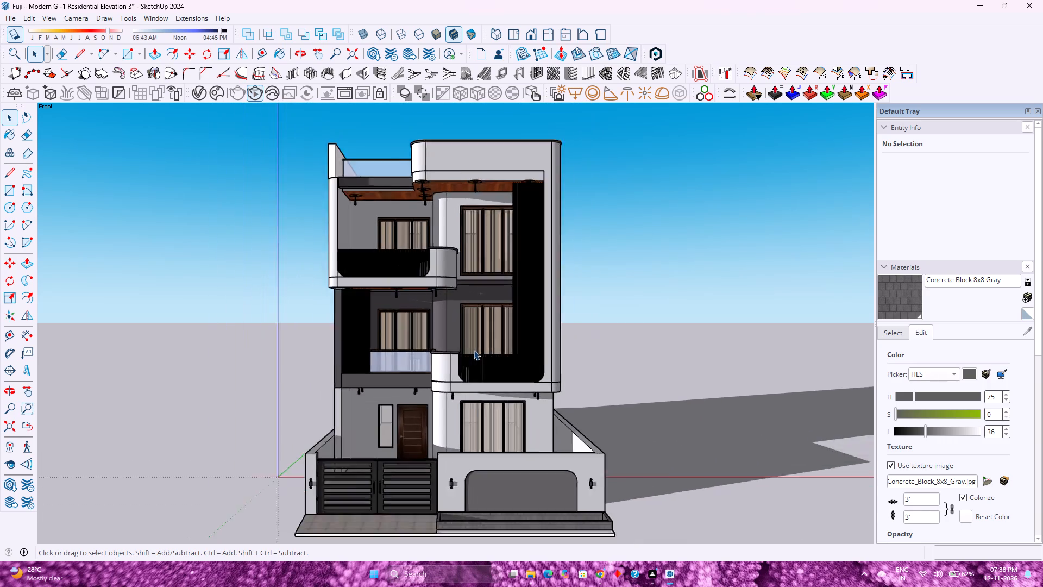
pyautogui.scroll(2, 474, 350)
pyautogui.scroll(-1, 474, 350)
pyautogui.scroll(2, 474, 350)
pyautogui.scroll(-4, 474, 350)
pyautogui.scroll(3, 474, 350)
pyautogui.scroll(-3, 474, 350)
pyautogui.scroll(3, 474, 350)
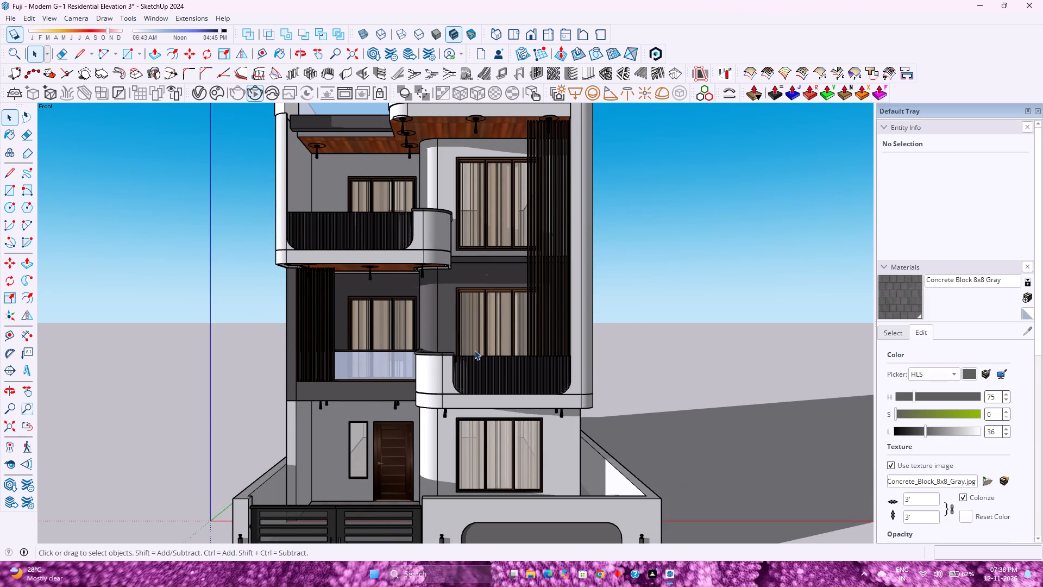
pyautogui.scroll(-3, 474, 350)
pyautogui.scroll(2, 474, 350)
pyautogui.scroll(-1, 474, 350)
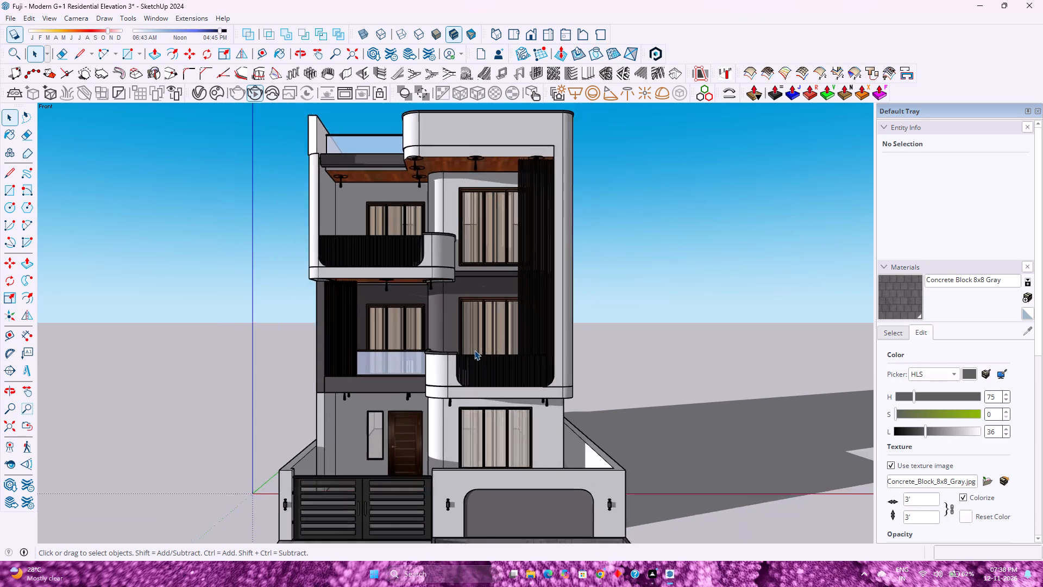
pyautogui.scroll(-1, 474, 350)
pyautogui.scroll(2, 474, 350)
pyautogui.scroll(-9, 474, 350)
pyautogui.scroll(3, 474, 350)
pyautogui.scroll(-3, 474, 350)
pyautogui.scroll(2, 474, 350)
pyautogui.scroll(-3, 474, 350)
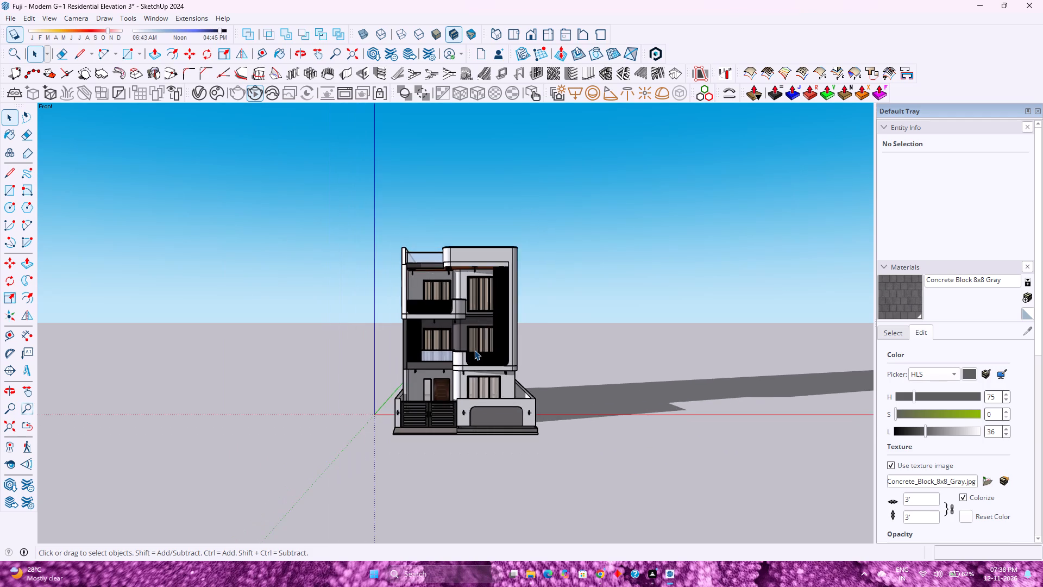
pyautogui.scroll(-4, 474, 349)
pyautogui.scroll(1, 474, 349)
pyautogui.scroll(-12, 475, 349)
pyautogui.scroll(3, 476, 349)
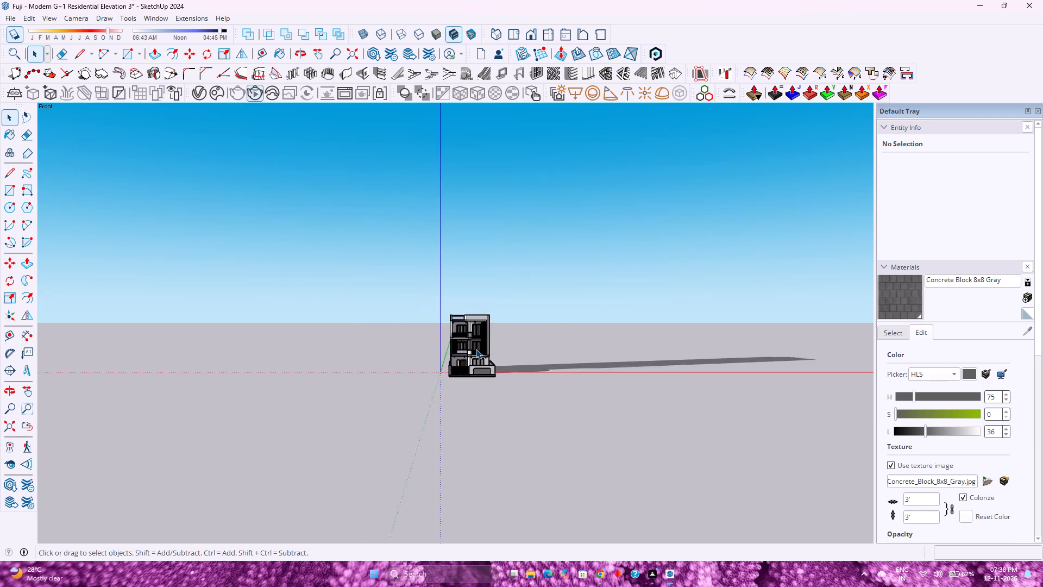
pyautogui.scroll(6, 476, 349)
# Fit the entire house model in the front view with Zoom Extents.
pyautogui.click(15, 421)
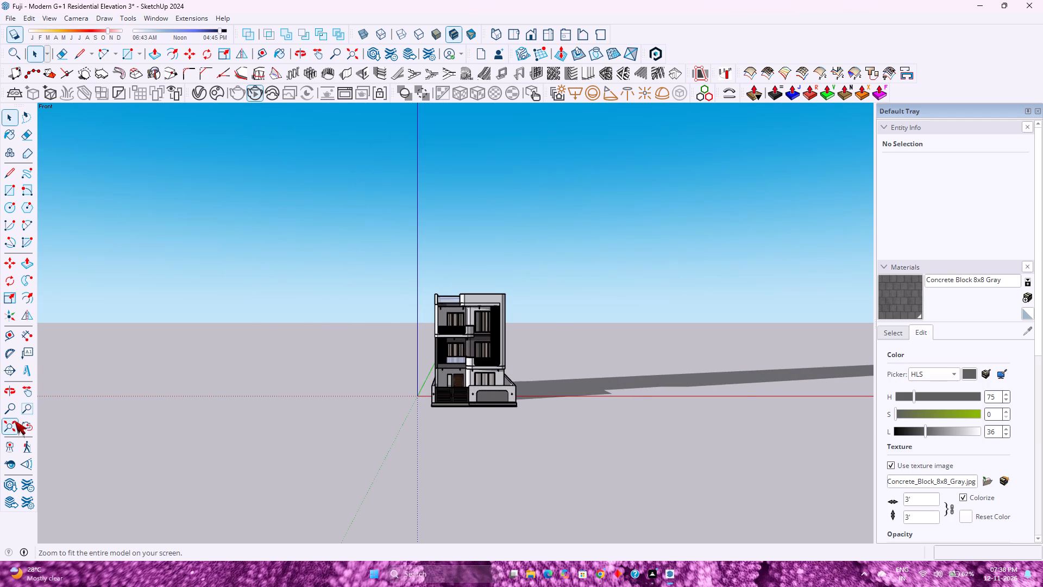
pyautogui.scroll(-3, 395, 378)
pyautogui.scroll(3, 395, 378)
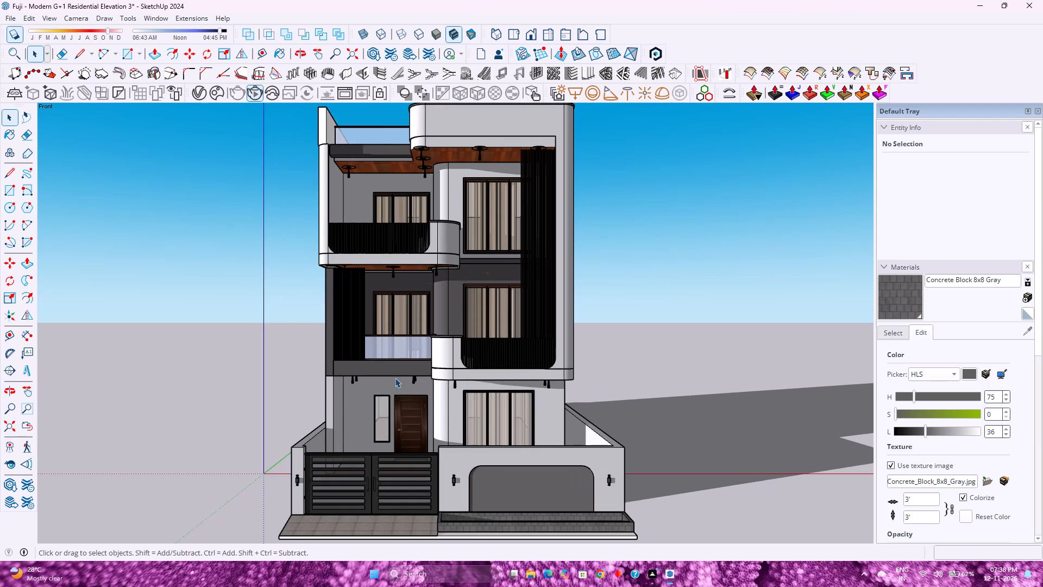
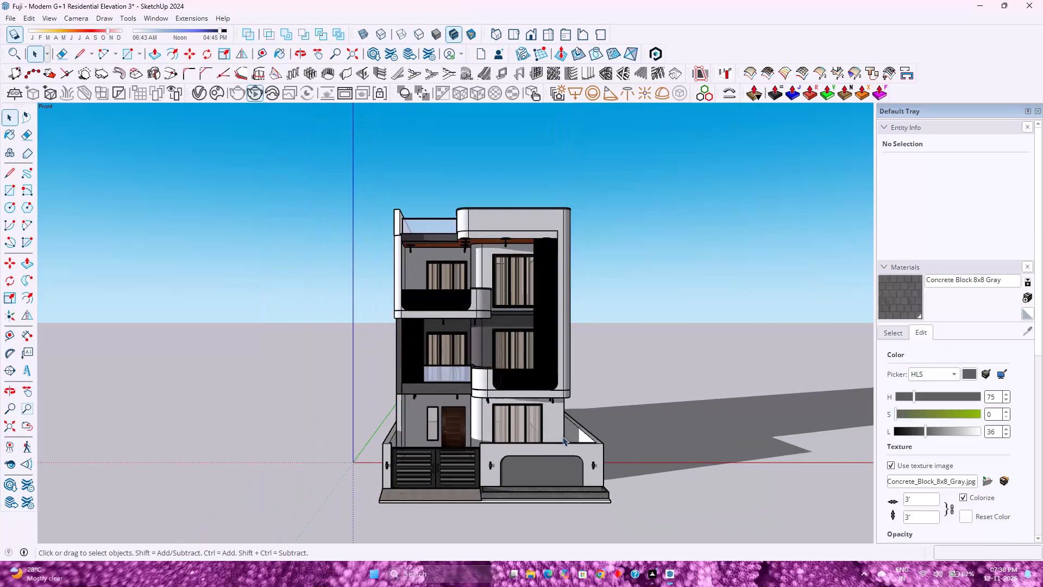
# Examine the house's full front elevation in the standard Front view at different zoom levels.
pyautogui.scroll(-6, 562, 436)
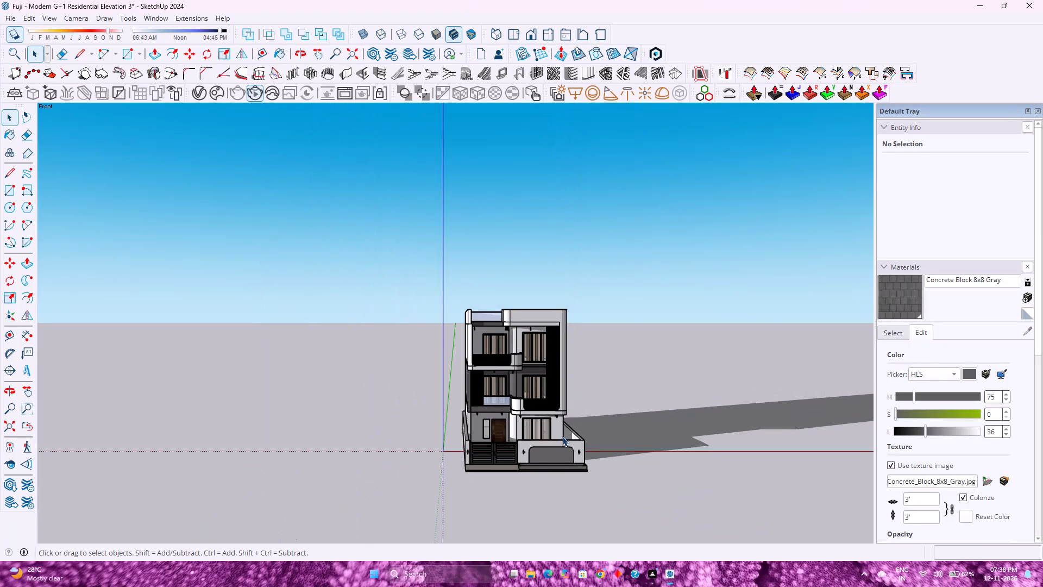
pyautogui.scroll(-6, 562, 436)
pyautogui.scroll(2, 562, 436)
pyautogui.scroll(-4, 562, 436)
pyautogui.scroll(8, 562, 436)
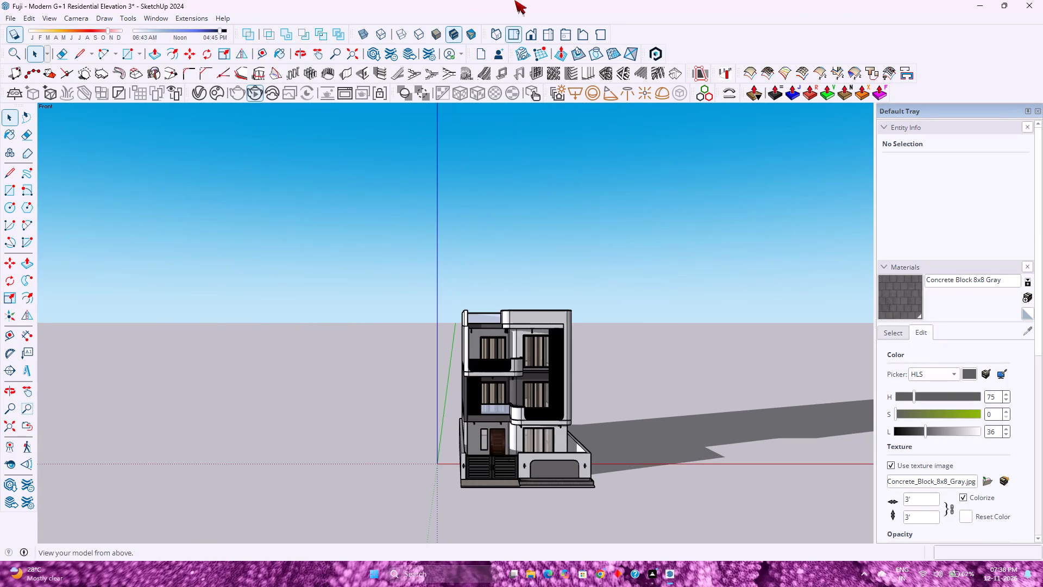
pyautogui.click(529, 39)
pyautogui.scroll(3, 533, 408)
pyautogui.scroll(-3, 533, 408)
pyautogui.scroll(2, 533, 408)
pyautogui.scroll(-3, 533, 408)
pyautogui.scroll(7, 533, 412)
# Orbit slightly off the front view and examine the facade's balconies, windows and boundary wall from a lower angle.
pyautogui.moveTo(533, 419); pyautogui.dragTo(519, 396, button='middle')
pyautogui.scroll(-3, 519, 393)
pyautogui.scroll(3, 519, 393)
pyautogui.scroll(-2, 519, 393)
pyautogui.scroll(2, 519, 393)
pyautogui.scroll(-2, 519, 393)
pyautogui.scroll(2, 519, 393)
pyautogui.scroll(-3, 519, 393)
pyautogui.scroll(4, 519, 393)
pyautogui.scroll(-4, 519, 392)
pyautogui.scroll(2, 519, 392)
pyautogui.scroll(-3, 519, 388)
pyautogui.scroll(2, 519, 382)
pyautogui.scroll(-4, 519, 380)
pyautogui.scroll(5, 519, 380)
pyautogui.scroll(-4, 520, 378)
pyautogui.scroll(3, 520, 378)
pyautogui.scroll(-1, 520, 377)
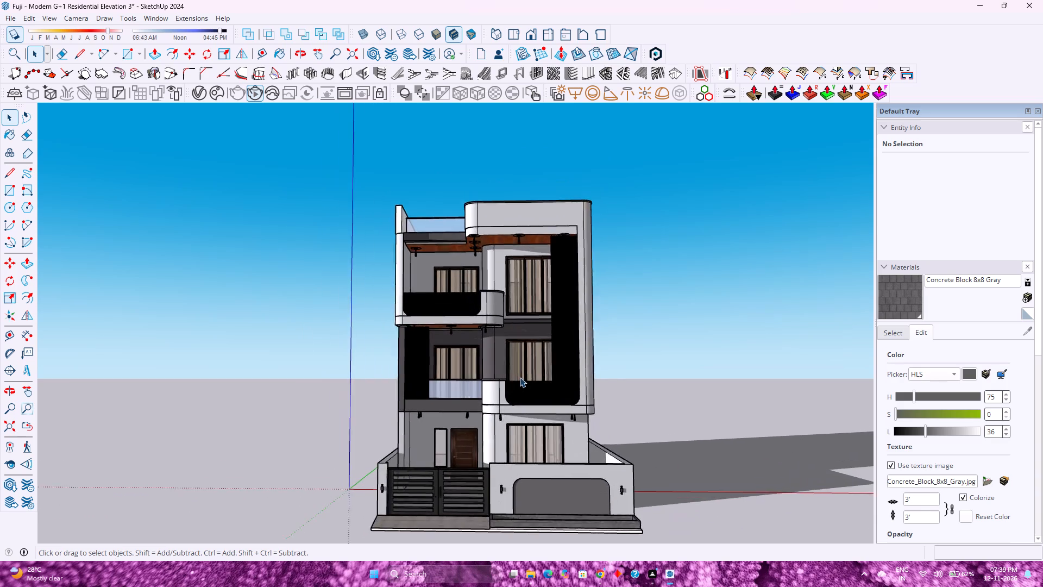
pyautogui.scroll(-2, 520, 377)
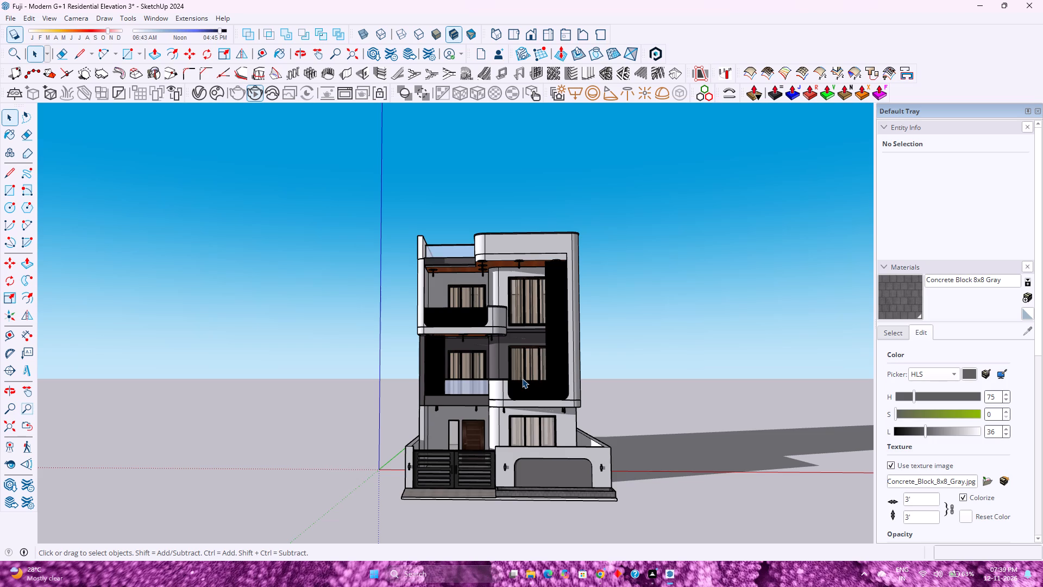
pyautogui.scroll(1, 514, 367)
pyautogui.scroll(-5, 514, 355)
pyautogui.scroll(2, 513, 355)
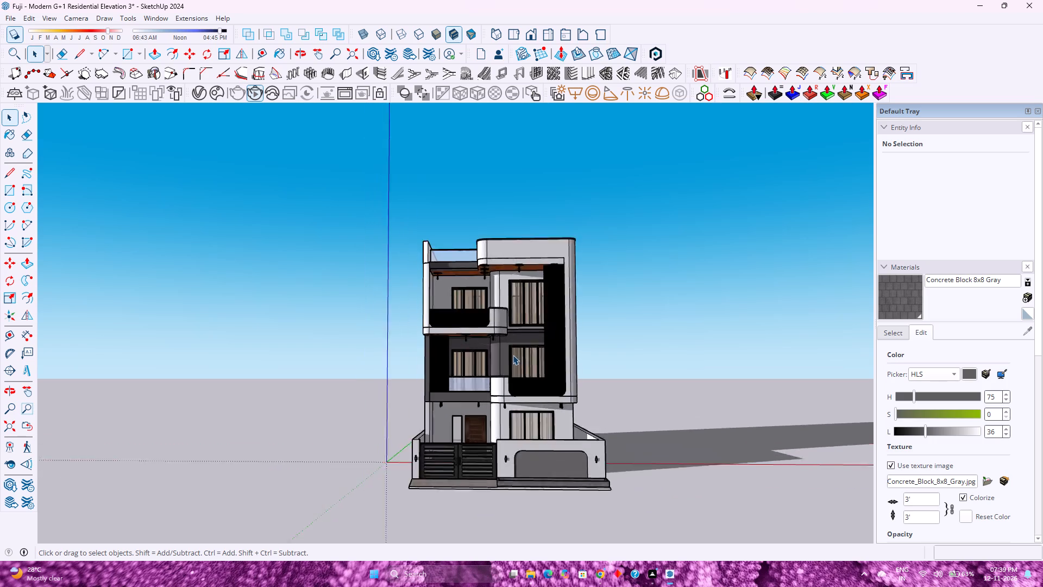
pyautogui.scroll(2, 513, 355)
pyautogui.scroll(-4, 513, 355)
pyautogui.scroll(3, 513, 355)
pyautogui.scroll(-4, 513, 355)
pyautogui.scroll(9, 513, 355)
pyautogui.scroll(-3, 500, 352)
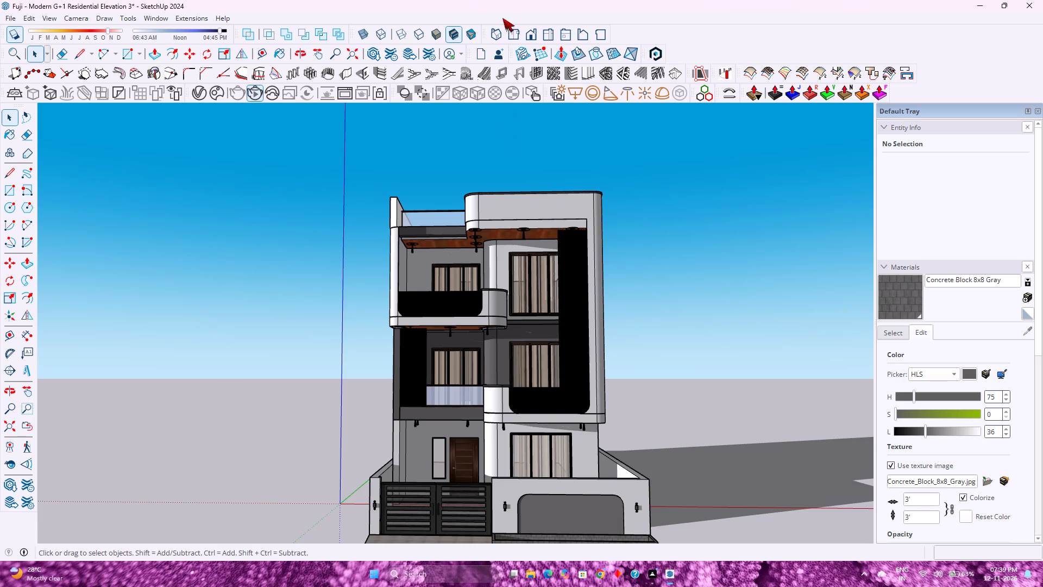
# Restore the standard Front view and examine the whole facade, from the roof parapet to the gate and boundary wall.
pyautogui.click(528, 39)
pyautogui.scroll(2, 464, 429)
pyautogui.scroll(-3, 464, 429)
pyautogui.scroll(3, 463, 429)
pyautogui.scroll(-3, 463, 429)
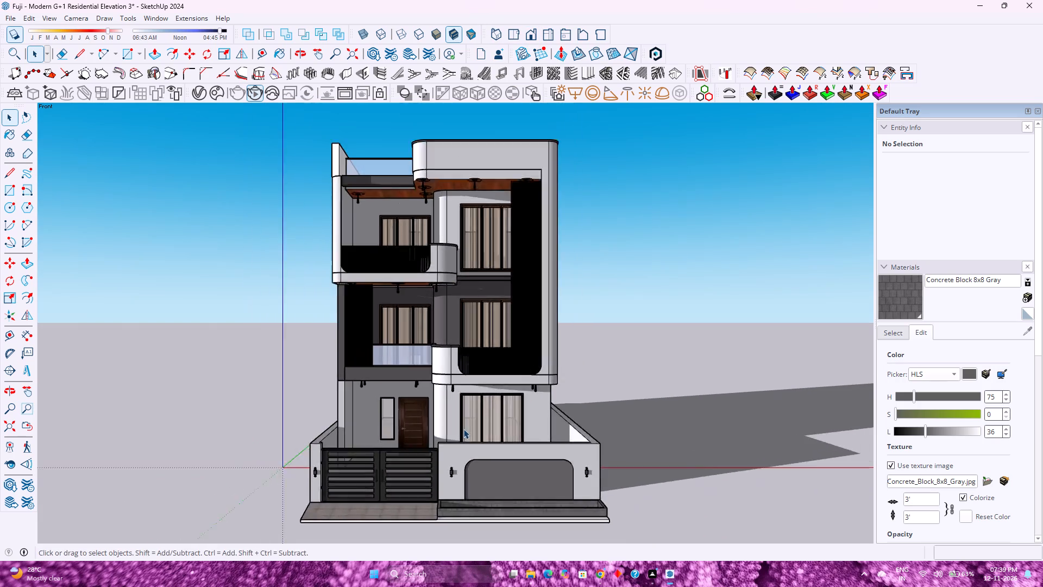
pyautogui.scroll(2, 463, 429)
pyautogui.scroll(-2, 463, 428)
pyautogui.scroll(1, 462, 427)
pyautogui.scroll(-2, 462, 427)
pyautogui.scroll(2, 462, 427)
pyautogui.scroll(-2, 462, 426)
pyautogui.scroll(2, 462, 426)
pyautogui.scroll(-2, 462, 426)
pyautogui.scroll(1, 462, 426)
pyautogui.scroll(-2, 462, 426)
pyautogui.scroll(2, 462, 425)
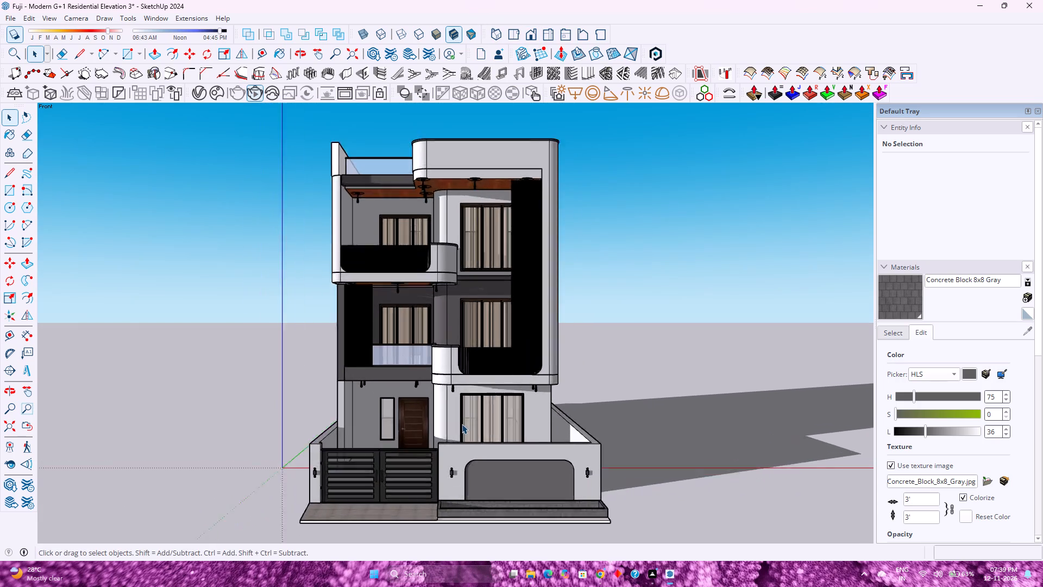
pyautogui.scroll(-2, 462, 424)
pyautogui.scroll(1, 462, 423)
pyautogui.scroll(-2, 462, 422)
pyautogui.scroll(2, 462, 422)
pyautogui.scroll(-3, 462, 421)
pyautogui.scroll(2, 462, 421)
pyautogui.scroll(-3, 462, 417)
pyautogui.scroll(1, 462, 416)
pyautogui.scroll(-3, 462, 413)
pyautogui.scroll(1, 462, 413)
pyautogui.scroll(-3, 462, 411)
pyautogui.scroll(1, 462, 411)
pyautogui.scroll(-3, 462, 410)
pyautogui.scroll(3, 462, 410)
pyautogui.scroll(-3, 462, 410)
pyautogui.scroll(3, 462, 410)
pyautogui.scroll(-3, 462, 410)
pyautogui.scroll(3, 462, 410)
pyautogui.scroll(-3, 462, 410)
pyautogui.scroll(3, 462, 410)
pyautogui.scroll(-3, 462, 410)
pyautogui.scroll(3, 462, 410)
pyautogui.scroll(-3, 462, 409)
pyautogui.scroll(2, 462, 409)
pyautogui.scroll(-4, 462, 405)
pyautogui.scroll(4, 462, 405)
pyautogui.scroll(-2, 462, 405)
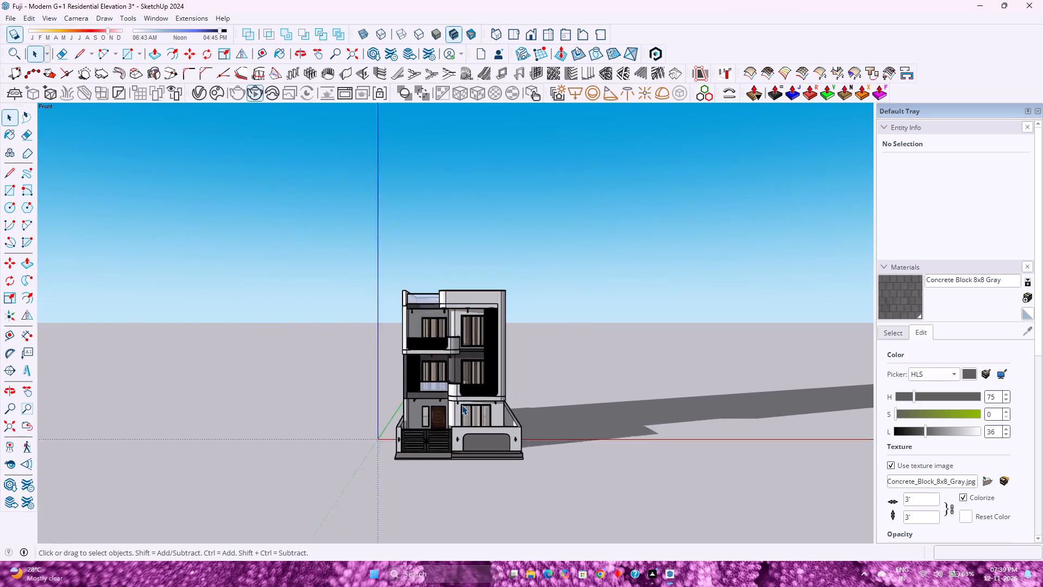
pyautogui.scroll(-1, 462, 405)
pyautogui.scroll(1, 462, 404)
pyautogui.scroll(-2, 462, 403)
pyautogui.scroll(3, 462, 403)
pyautogui.scroll(-3, 462, 402)
pyautogui.scroll(2, 462, 402)
pyautogui.scroll(-1, 462, 402)
pyautogui.scroll(2, 462, 402)
pyautogui.scroll(-1, 462, 402)
pyautogui.scroll(6, 466, 459)
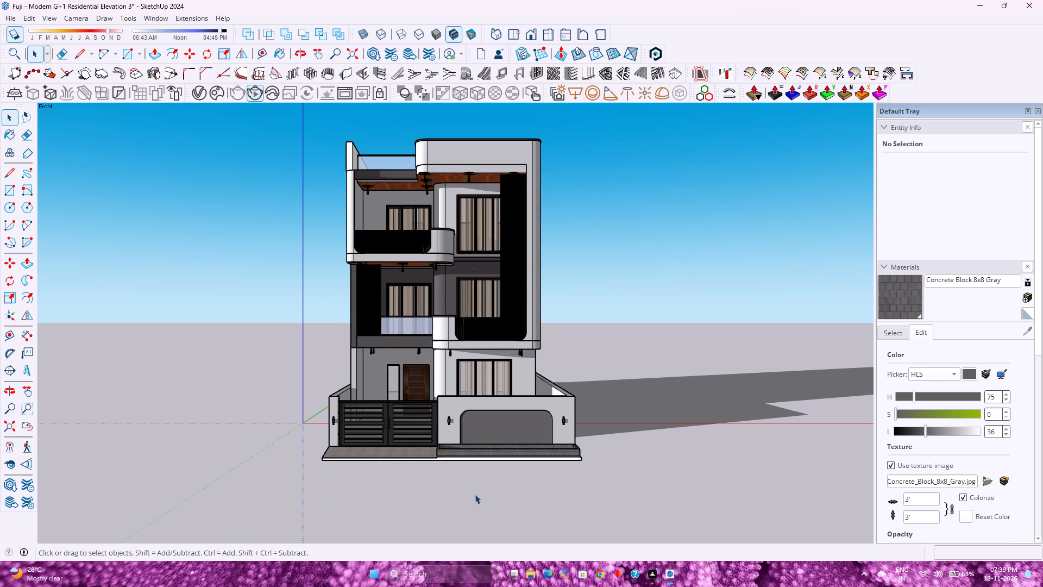
pyautogui.scroll(4, 480, 478)
pyautogui.scroll(-6, 480, 478)
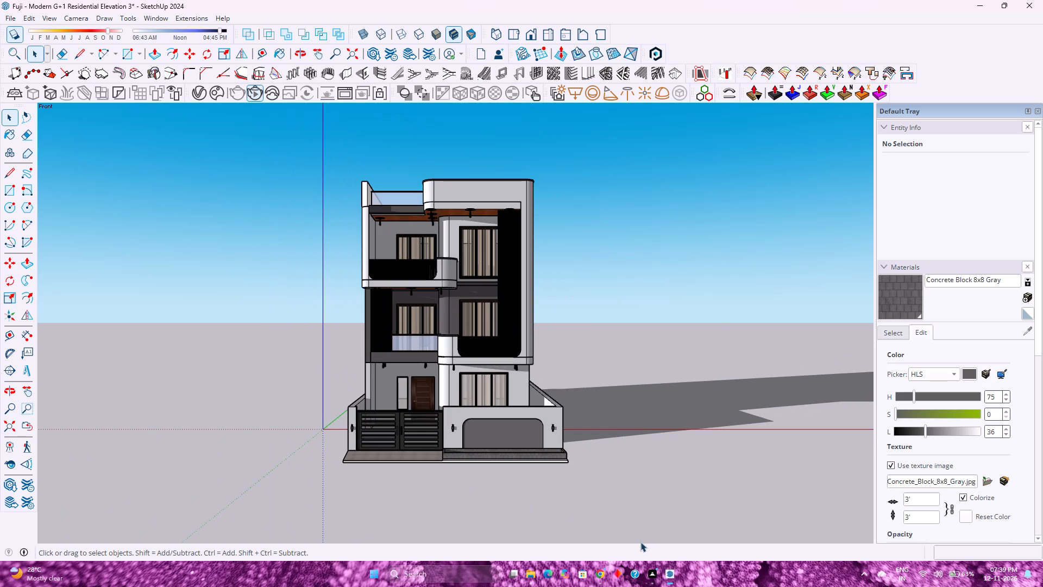
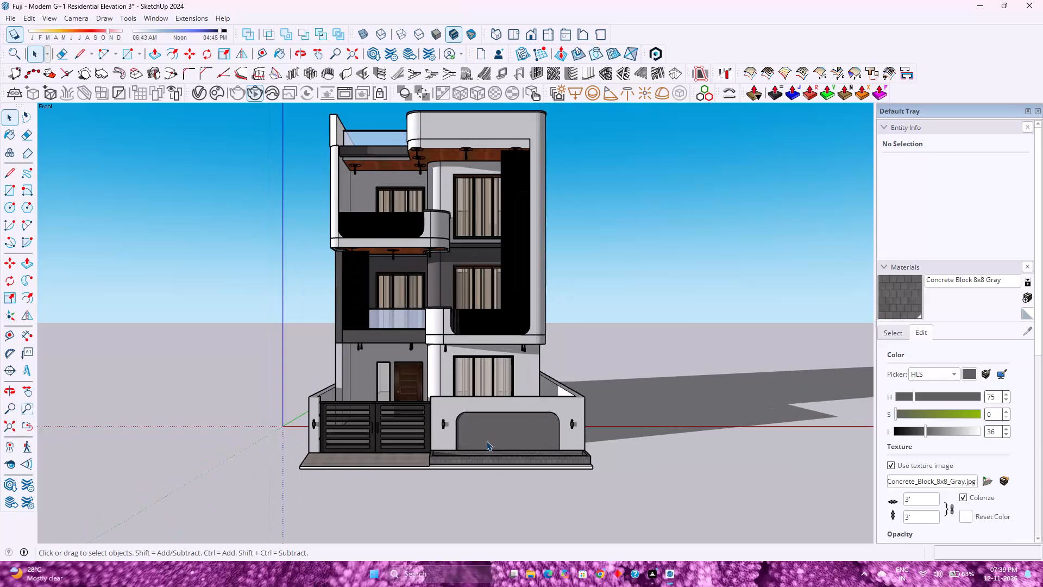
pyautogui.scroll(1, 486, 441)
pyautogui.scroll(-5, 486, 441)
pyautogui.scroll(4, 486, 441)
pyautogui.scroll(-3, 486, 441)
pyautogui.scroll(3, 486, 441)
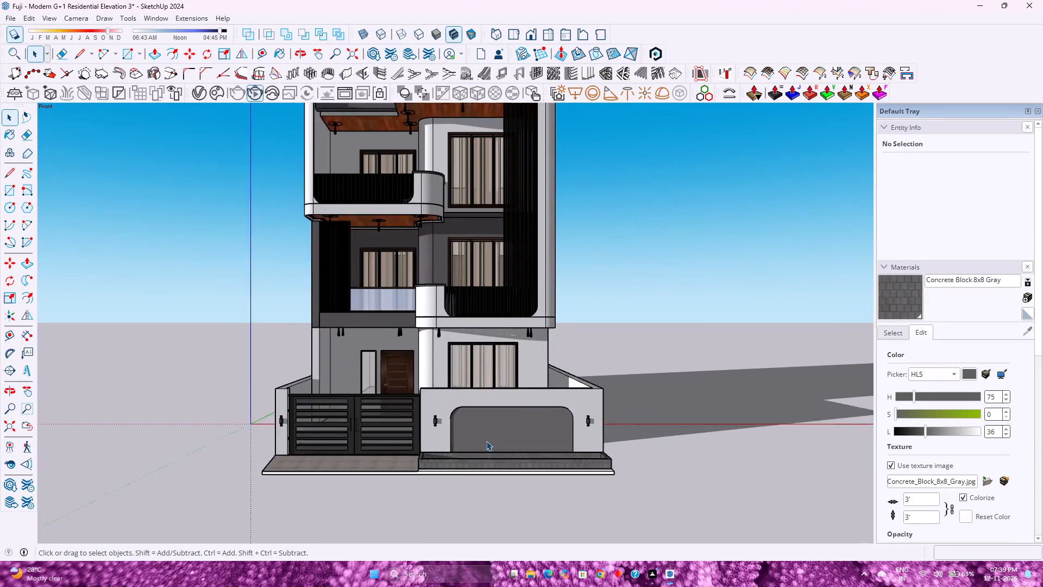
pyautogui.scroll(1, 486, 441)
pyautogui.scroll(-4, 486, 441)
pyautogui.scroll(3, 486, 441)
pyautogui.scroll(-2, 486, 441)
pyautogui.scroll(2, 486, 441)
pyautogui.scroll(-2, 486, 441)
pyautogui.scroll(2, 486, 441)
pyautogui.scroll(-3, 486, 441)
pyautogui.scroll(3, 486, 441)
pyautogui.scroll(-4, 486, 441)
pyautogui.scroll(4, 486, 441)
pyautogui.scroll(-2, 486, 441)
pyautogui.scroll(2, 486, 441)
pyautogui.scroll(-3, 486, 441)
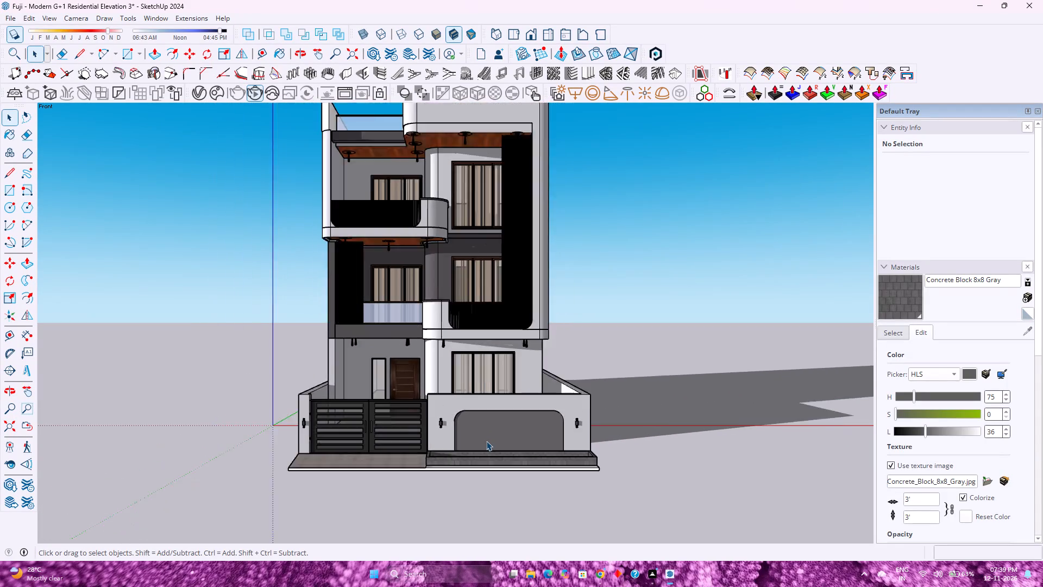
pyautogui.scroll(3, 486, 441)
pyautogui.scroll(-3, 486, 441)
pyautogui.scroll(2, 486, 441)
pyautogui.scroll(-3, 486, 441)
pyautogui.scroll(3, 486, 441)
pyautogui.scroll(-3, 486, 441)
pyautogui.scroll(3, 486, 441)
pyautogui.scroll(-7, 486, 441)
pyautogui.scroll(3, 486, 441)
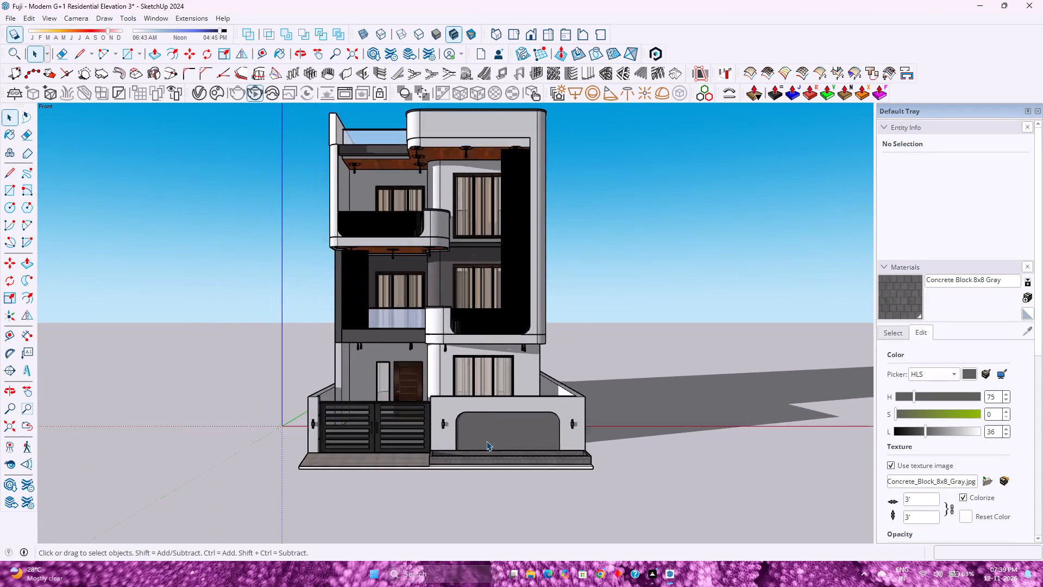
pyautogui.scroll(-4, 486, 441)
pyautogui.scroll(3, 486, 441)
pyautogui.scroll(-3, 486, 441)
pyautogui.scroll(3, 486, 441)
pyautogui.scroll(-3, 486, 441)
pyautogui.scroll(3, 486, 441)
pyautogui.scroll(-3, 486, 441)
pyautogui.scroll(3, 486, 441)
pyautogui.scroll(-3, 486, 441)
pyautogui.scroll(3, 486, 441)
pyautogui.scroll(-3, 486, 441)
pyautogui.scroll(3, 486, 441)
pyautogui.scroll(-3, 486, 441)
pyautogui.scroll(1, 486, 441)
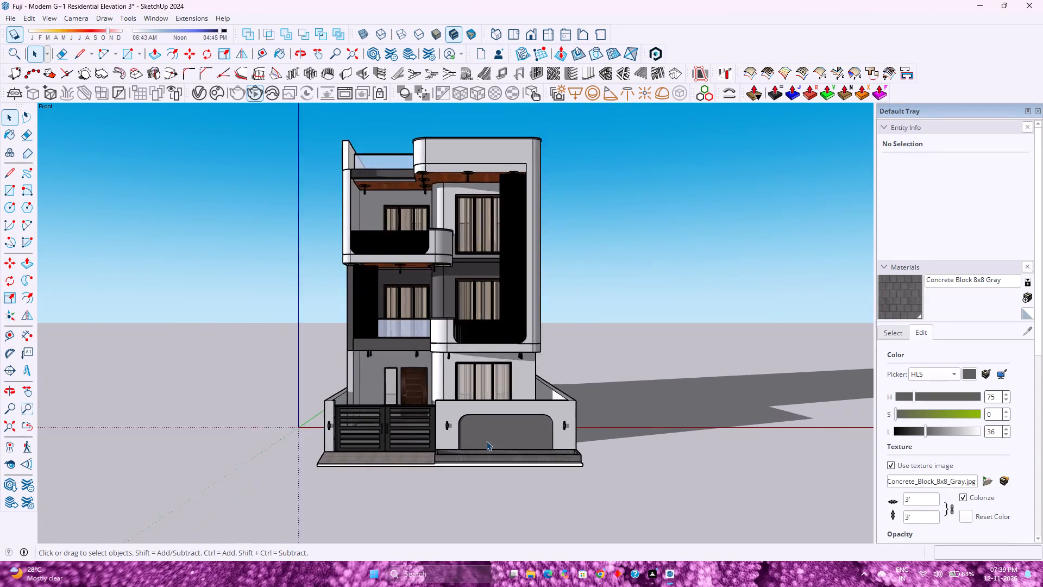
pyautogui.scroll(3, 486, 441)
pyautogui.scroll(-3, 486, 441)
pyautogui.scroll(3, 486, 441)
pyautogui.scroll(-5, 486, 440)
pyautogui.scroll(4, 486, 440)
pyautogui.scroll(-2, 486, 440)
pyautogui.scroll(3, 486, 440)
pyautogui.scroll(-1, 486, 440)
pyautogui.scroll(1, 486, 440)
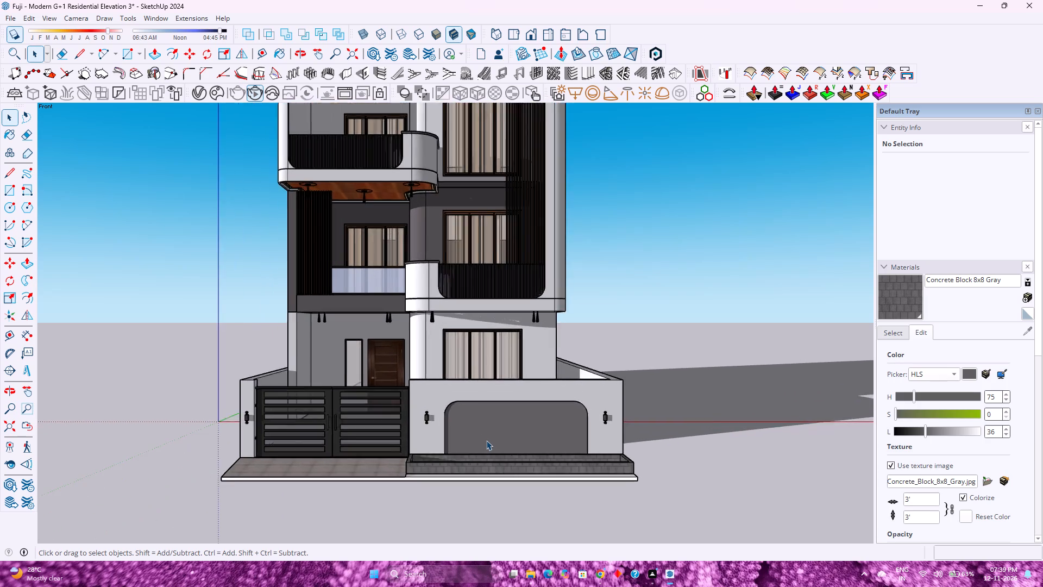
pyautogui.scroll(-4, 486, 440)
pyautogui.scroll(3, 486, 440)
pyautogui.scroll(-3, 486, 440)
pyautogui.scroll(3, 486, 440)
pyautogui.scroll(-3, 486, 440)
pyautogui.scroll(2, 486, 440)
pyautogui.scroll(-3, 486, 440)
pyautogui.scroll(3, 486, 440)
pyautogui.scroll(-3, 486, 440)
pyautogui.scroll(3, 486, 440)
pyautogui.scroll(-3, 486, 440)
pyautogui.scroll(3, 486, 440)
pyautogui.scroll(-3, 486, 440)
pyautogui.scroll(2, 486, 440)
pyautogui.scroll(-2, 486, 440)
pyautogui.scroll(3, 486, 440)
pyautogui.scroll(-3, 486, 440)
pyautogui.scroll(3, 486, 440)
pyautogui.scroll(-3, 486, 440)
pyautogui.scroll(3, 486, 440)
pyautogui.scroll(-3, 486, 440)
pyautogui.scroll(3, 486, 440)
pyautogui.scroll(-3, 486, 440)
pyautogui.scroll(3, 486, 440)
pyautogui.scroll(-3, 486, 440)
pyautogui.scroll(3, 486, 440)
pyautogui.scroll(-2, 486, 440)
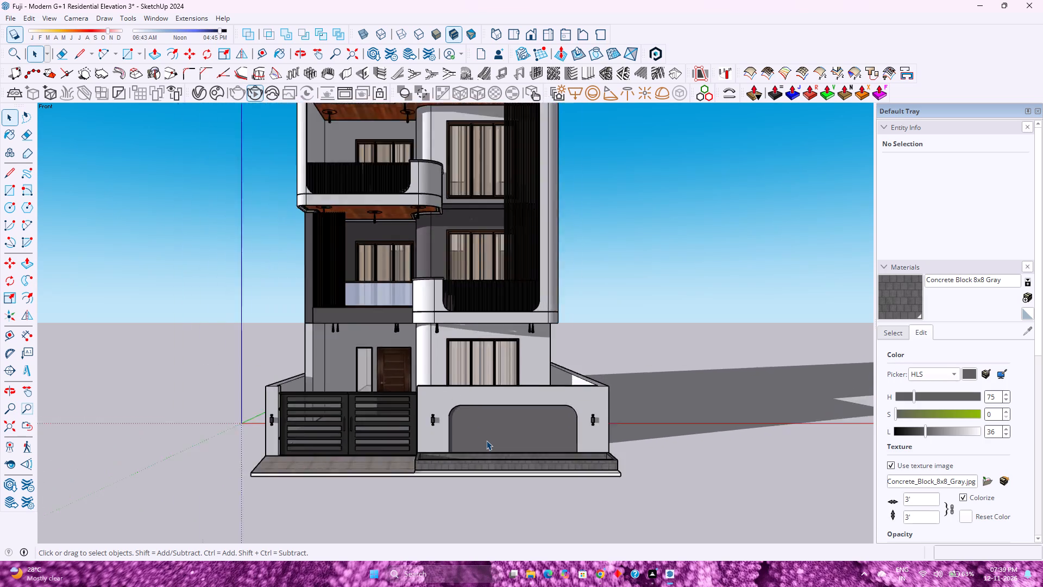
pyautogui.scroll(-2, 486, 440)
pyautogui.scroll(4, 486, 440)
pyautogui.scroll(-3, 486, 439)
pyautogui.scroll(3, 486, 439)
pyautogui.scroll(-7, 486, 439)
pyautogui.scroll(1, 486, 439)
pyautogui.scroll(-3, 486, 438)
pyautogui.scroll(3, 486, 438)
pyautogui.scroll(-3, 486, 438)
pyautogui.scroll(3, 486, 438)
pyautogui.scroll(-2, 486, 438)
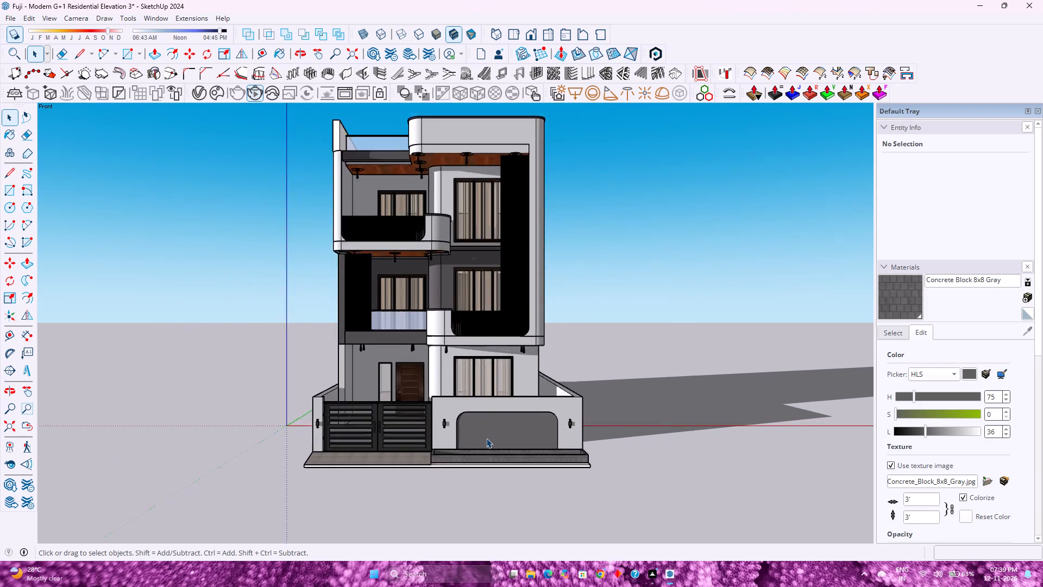
# Examine the ground-floor facade, entrance gate, boundary wall and block planter up close in the front elevation.
pyautogui.scroll(-1, 486, 438)
pyautogui.scroll(11, 486, 438)
pyautogui.scroll(-12, 507, 452)
pyautogui.scroll(12, 508, 452)
pyautogui.scroll(-11, 505, 453)
pyautogui.scroll(12, 505, 453)
pyautogui.scroll(-12, 505, 453)
pyautogui.scroll(10, 505, 452)
pyautogui.scroll(-9, 505, 452)
pyautogui.scroll(8, 504, 452)
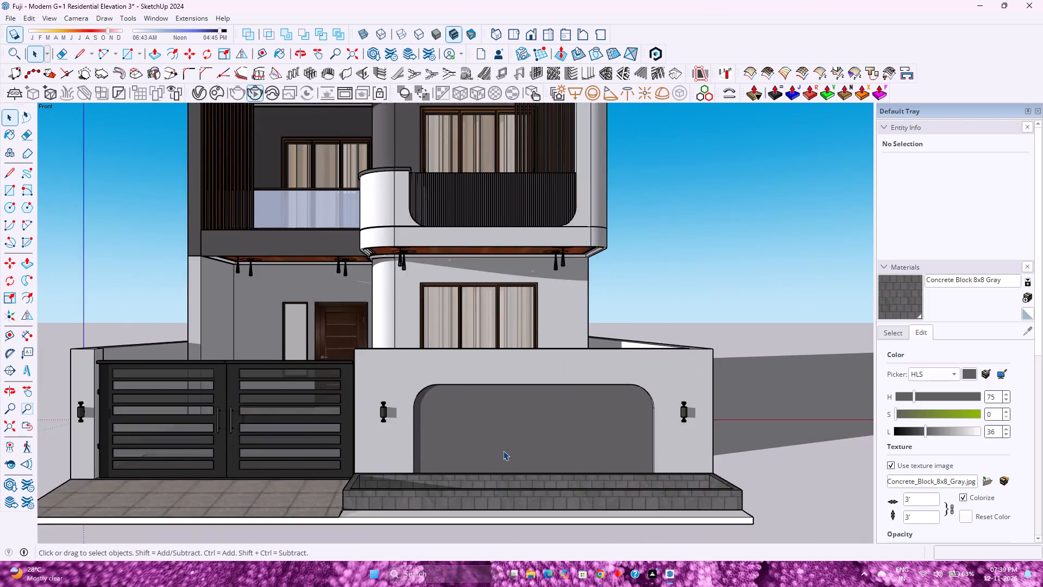
pyautogui.scroll(-8, 503, 451)
pyautogui.scroll(6, 503, 451)
pyautogui.scroll(-6, 503, 451)
pyautogui.scroll(5, 502, 451)
pyautogui.scroll(-6, 502, 451)
pyautogui.scroll(4, 501, 452)
pyautogui.scroll(-9, 501, 452)
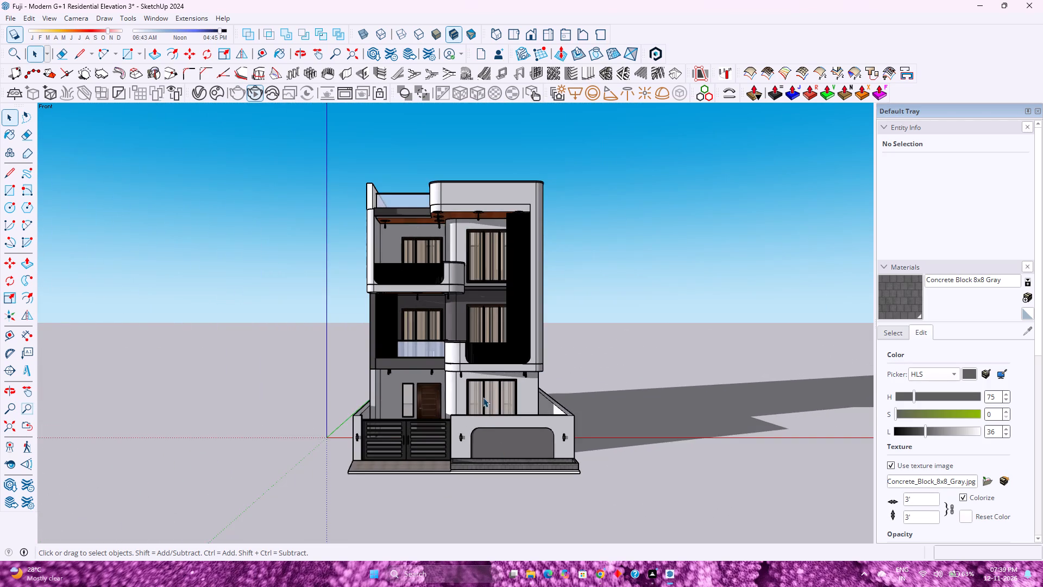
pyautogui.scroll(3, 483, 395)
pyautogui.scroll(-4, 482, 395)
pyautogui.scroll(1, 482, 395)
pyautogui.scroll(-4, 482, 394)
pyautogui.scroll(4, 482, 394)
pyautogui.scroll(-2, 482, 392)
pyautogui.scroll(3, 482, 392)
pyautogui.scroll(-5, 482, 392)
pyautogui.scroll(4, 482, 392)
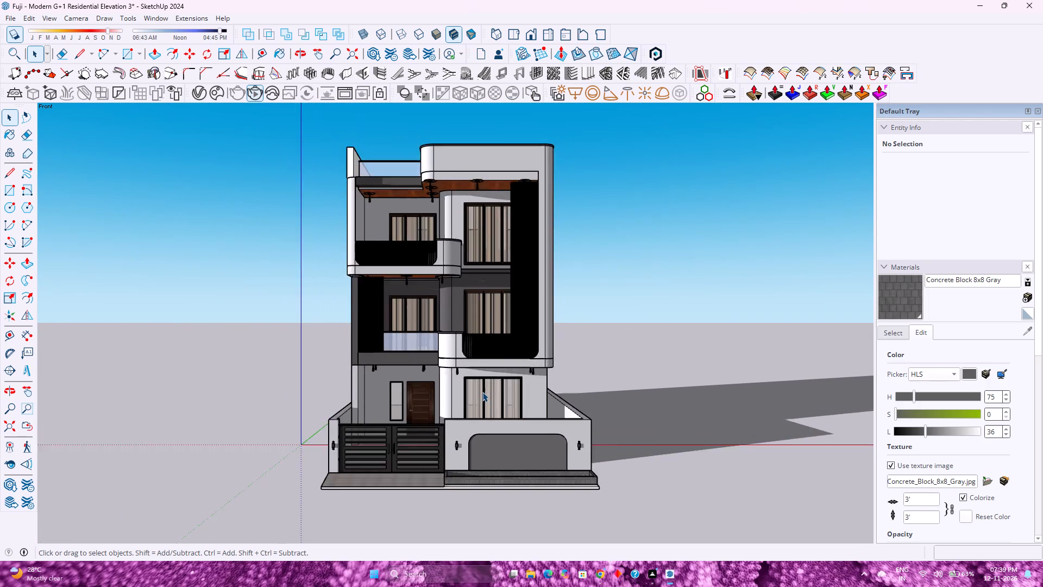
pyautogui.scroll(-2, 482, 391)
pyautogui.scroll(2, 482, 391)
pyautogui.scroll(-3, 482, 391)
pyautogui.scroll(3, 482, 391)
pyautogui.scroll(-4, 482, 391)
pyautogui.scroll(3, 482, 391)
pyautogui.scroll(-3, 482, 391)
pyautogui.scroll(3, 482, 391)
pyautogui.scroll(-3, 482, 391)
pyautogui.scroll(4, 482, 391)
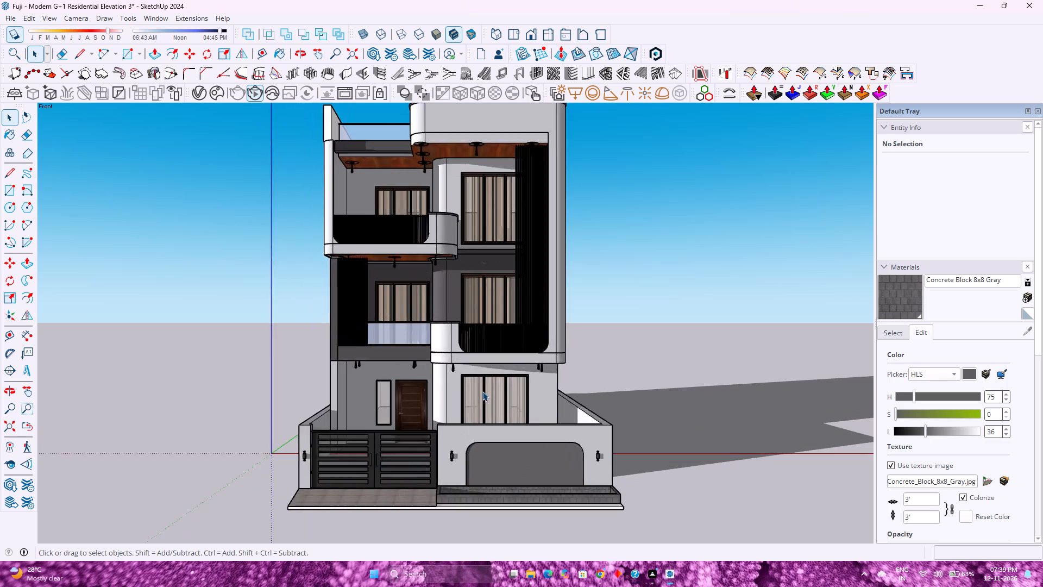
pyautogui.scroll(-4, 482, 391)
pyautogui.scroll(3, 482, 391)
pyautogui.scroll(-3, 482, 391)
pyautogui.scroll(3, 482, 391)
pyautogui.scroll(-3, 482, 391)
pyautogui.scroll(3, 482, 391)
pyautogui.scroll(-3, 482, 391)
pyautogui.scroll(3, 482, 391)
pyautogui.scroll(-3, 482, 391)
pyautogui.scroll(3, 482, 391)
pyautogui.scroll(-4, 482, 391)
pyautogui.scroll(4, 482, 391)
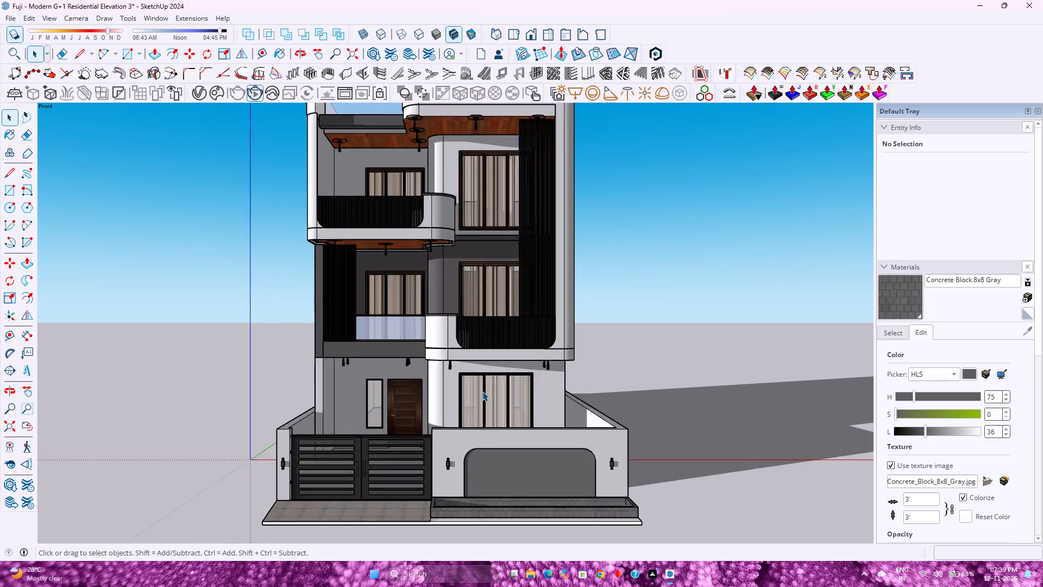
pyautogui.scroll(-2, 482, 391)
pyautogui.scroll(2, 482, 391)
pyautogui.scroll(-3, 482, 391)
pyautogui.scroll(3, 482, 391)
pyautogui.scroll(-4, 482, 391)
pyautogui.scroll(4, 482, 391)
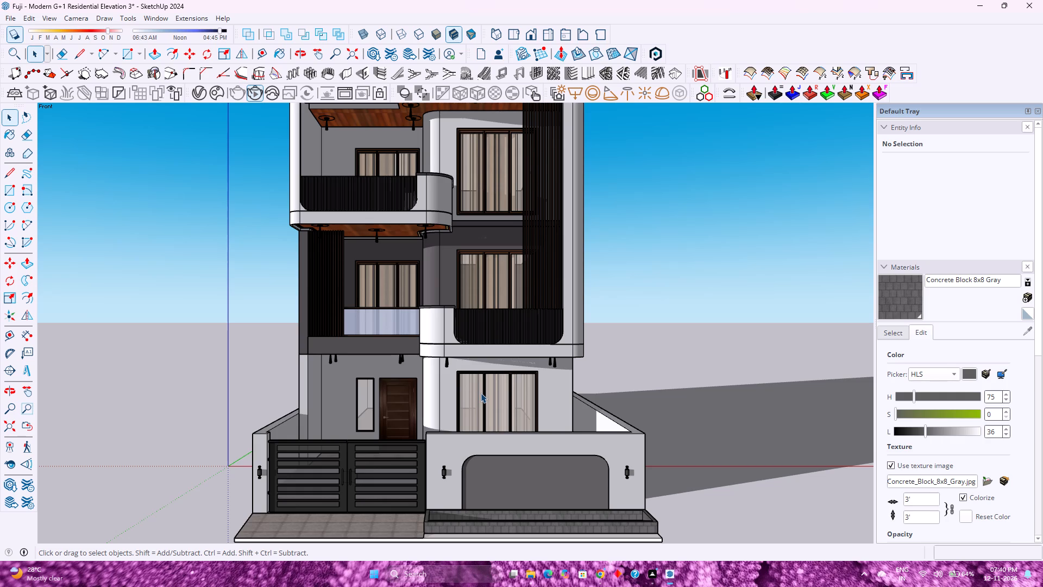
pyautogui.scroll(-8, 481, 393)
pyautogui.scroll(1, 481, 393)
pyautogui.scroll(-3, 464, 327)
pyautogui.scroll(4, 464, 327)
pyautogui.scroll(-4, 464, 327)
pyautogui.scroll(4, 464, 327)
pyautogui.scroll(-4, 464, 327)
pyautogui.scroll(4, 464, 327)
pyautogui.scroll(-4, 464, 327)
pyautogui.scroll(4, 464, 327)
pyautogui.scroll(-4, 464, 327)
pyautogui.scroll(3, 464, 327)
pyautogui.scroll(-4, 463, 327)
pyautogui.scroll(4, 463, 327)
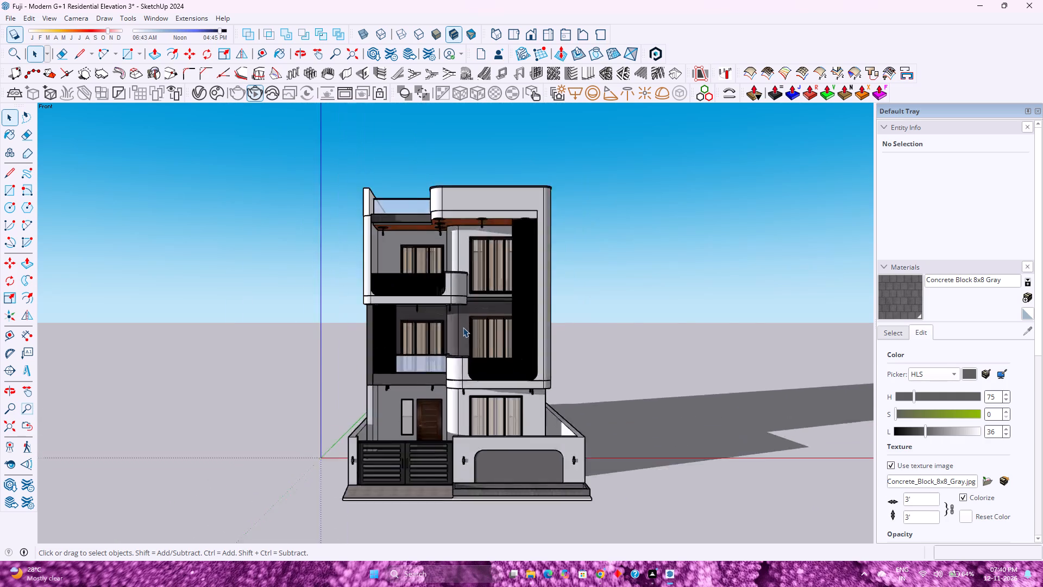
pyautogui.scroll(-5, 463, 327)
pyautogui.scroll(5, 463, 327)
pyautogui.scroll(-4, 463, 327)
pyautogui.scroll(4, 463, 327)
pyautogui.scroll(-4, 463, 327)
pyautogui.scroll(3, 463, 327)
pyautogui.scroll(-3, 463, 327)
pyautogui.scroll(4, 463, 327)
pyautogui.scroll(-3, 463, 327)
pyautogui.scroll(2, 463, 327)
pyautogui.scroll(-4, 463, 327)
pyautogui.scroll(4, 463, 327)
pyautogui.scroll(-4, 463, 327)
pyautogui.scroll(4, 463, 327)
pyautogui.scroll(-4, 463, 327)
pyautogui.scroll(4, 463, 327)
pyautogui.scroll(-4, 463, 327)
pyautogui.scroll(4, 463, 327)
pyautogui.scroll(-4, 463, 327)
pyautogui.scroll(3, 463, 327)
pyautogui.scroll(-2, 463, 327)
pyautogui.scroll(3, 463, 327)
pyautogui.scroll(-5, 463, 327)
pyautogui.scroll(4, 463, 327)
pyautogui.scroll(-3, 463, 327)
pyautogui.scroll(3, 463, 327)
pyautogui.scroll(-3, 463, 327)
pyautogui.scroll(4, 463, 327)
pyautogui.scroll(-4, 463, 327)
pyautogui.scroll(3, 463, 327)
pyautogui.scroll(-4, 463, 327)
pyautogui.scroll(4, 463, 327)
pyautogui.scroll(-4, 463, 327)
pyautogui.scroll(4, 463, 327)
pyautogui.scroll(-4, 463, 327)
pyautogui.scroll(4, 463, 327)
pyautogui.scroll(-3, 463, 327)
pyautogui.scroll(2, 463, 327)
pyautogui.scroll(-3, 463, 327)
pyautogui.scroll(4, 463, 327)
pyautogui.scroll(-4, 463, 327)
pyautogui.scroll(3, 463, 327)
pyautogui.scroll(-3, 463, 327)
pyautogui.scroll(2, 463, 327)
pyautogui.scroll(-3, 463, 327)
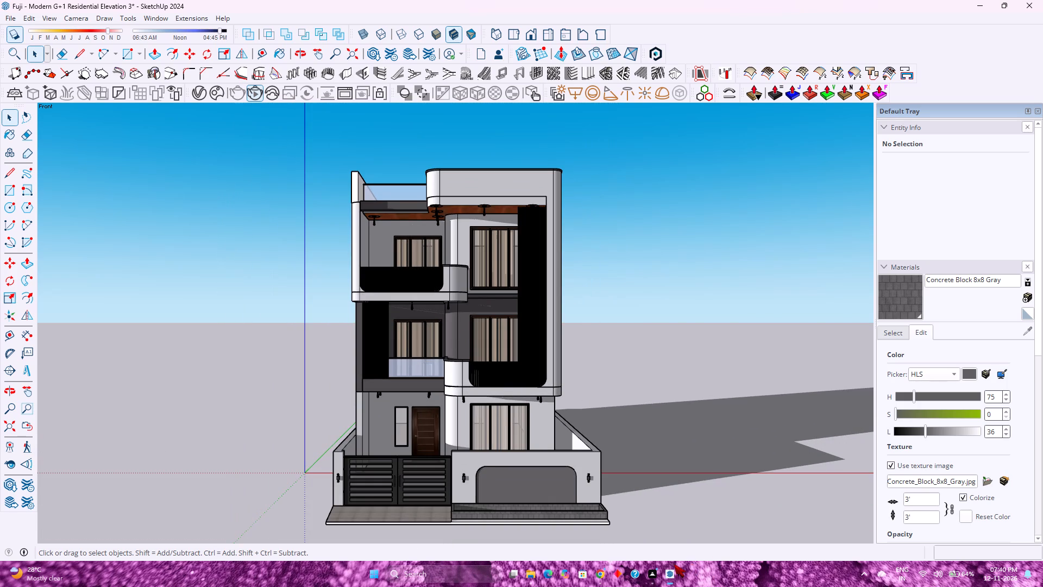
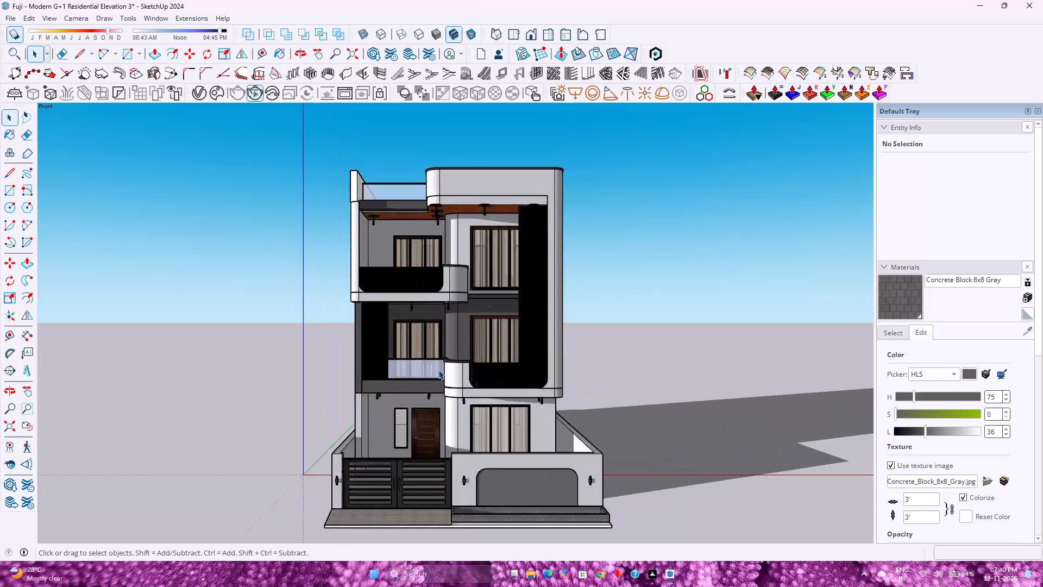
# Examine the overall massing and full facade of the three-level house in the front elevation.
pyautogui.scroll(-3, 438, 370)
pyautogui.scroll(3, 438, 370)
pyautogui.scroll(-3, 438, 369)
pyautogui.scroll(4, 438, 369)
pyautogui.scroll(-4, 438, 369)
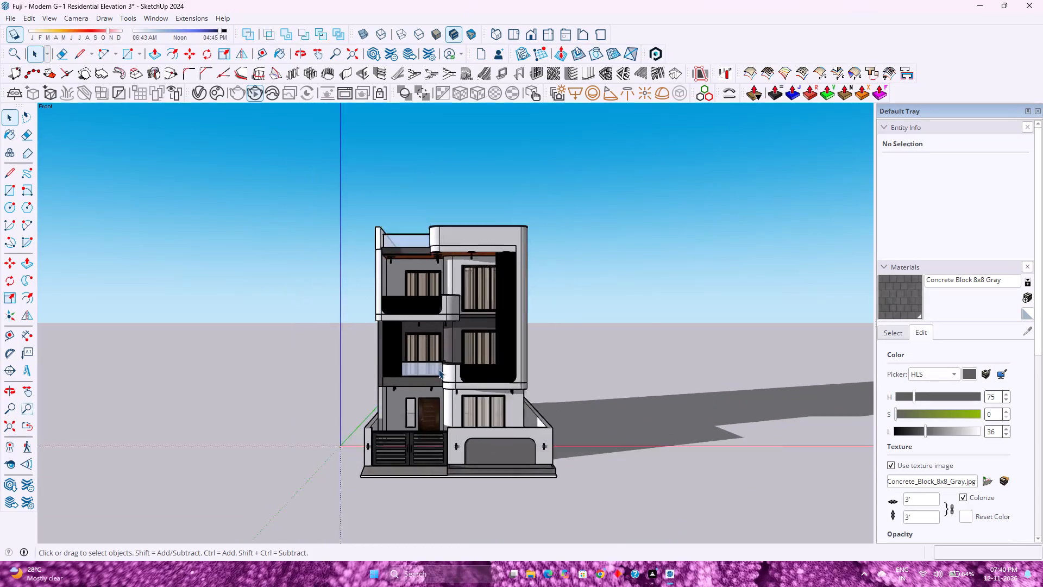
pyautogui.scroll(3, 438, 368)
pyautogui.scroll(-3, 438, 367)
pyautogui.scroll(3, 438, 367)
pyautogui.scroll(-4, 438, 367)
pyautogui.scroll(4, 438, 367)
pyautogui.scroll(-4, 438, 367)
pyautogui.scroll(4, 438, 367)
pyautogui.scroll(-3, 438, 367)
pyautogui.scroll(3, 438, 367)
pyautogui.scroll(-4, 438, 367)
pyautogui.scroll(4, 438, 367)
pyautogui.scroll(-3, 438, 367)
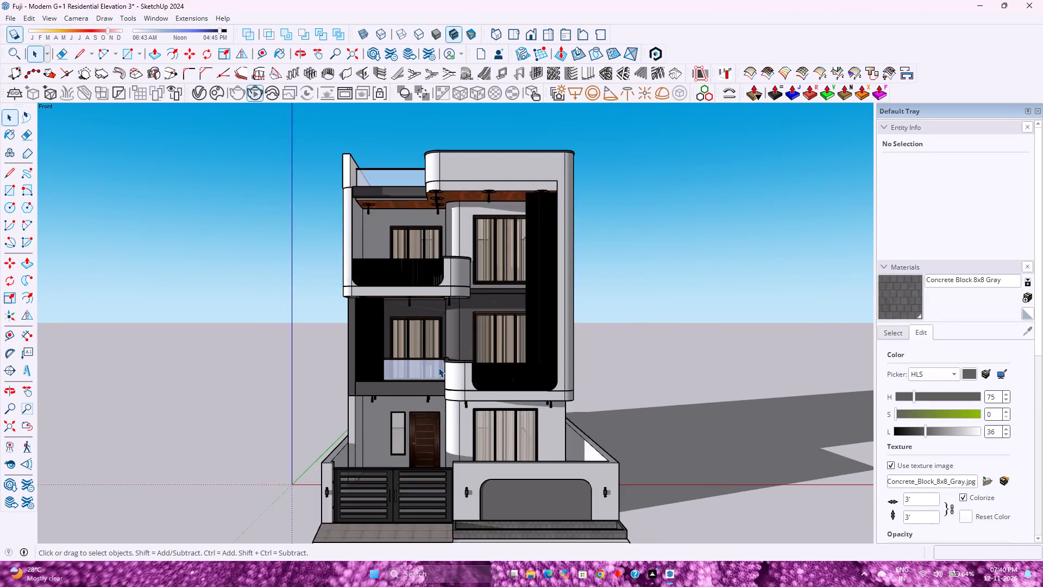
pyautogui.scroll(2, 438, 367)
pyautogui.scroll(-3, 438, 367)
pyautogui.scroll(3, 438, 367)
pyautogui.scroll(-2, 438, 367)
pyautogui.scroll(3, 438, 367)
pyautogui.scroll(-2, 438, 367)
pyautogui.scroll(1, 438, 367)
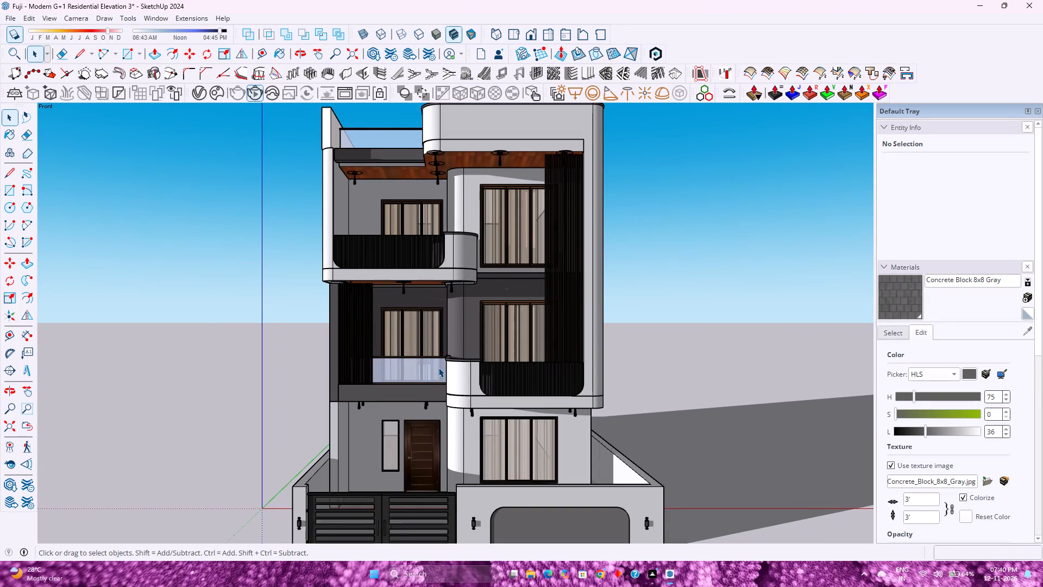
pyautogui.scroll(-2, 438, 367)
pyautogui.scroll(2, 438, 367)
pyautogui.scroll(-2, 438, 367)
pyautogui.scroll(1, 438, 367)
pyautogui.scroll(-2, 438, 365)
pyautogui.scroll(2, 438, 365)
pyautogui.scroll(-1, 438, 365)
pyautogui.scroll(3, 438, 365)
pyautogui.scroll(-2, 438, 365)
pyautogui.scroll(1, 438, 365)
pyautogui.scroll(-3, 438, 365)
pyautogui.scroll(3, 438, 365)
pyautogui.scroll(-3, 438, 365)
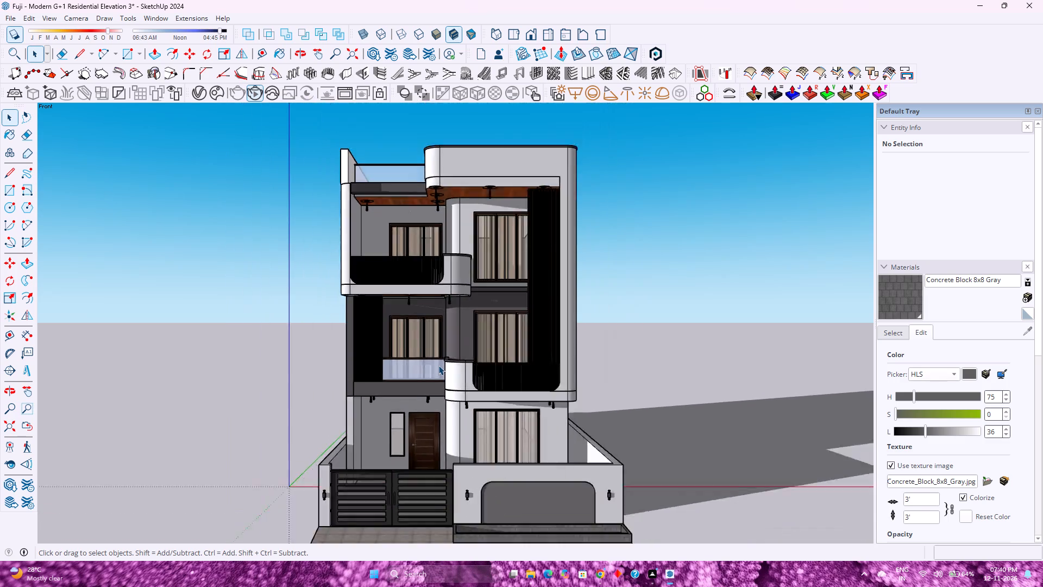
# Examine the middle and upper floor balconies, curtained windows and vertical louvers in the front elevation.
pyautogui.scroll(4, 438, 365)
pyautogui.scroll(-4, 438, 365)
pyautogui.scroll(4, 438, 365)
pyautogui.scroll(-3, 438, 365)
pyautogui.scroll(2, 438, 365)
pyautogui.scroll(-3, 438, 365)
pyautogui.scroll(3, 438, 365)
pyautogui.scroll(-3, 438, 364)
pyautogui.scroll(3, 438, 364)
pyautogui.scroll(-3, 438, 364)
pyautogui.scroll(3, 438, 364)
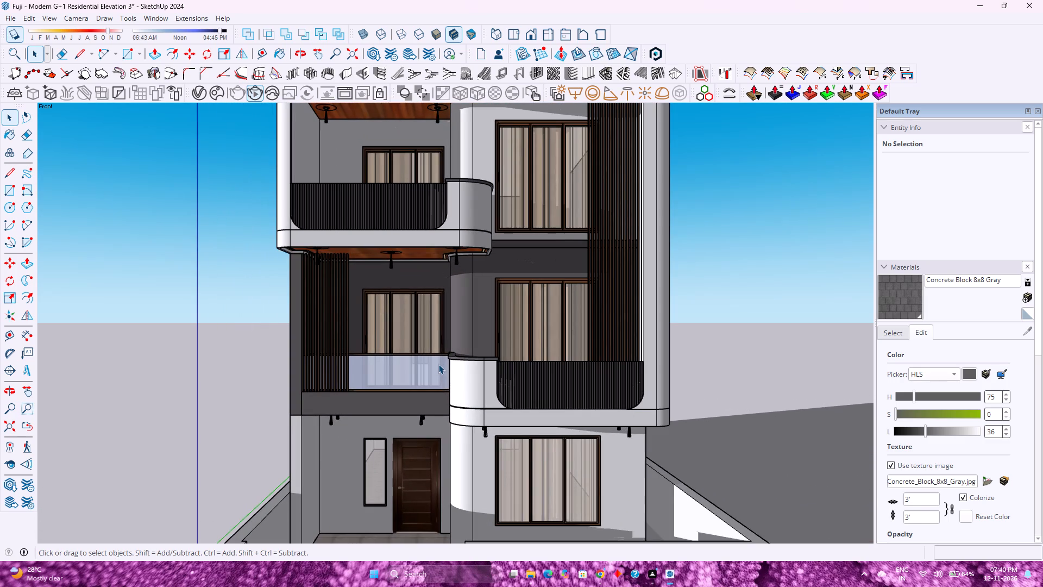
pyautogui.scroll(-3, 438, 364)
pyautogui.scroll(4, 438, 364)
pyautogui.scroll(-3, 438, 363)
pyautogui.scroll(3, 438, 363)
pyautogui.scroll(-4, 438, 363)
pyautogui.scroll(2, 438, 363)
pyautogui.scroll(-3, 438, 361)
pyautogui.scroll(4, 438, 361)
pyautogui.scroll(-3, 438, 361)
pyautogui.scroll(2, 438, 361)
pyautogui.scroll(-3, 438, 361)
pyautogui.scroll(3, 438, 361)
pyautogui.scroll(-3, 438, 361)
pyautogui.scroll(4, 438, 361)
pyautogui.scroll(-4, 438, 361)
pyautogui.scroll(3, 438, 361)
pyautogui.scroll(-2, 438, 361)
pyautogui.scroll(2, 438, 361)
pyautogui.scroll(-1, 438, 361)
pyautogui.scroll(1, 438, 361)
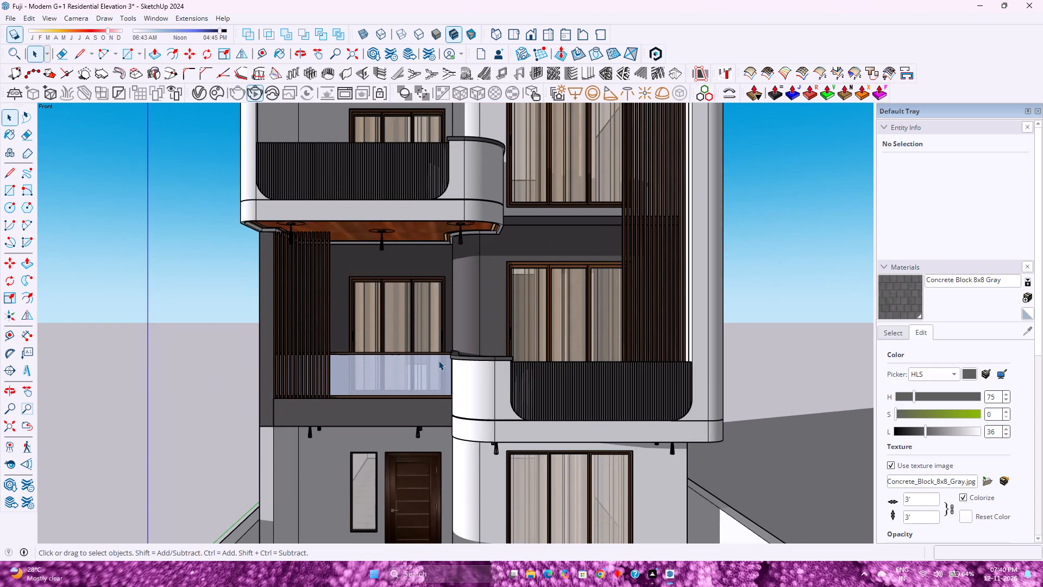
pyautogui.scroll(-3, 438, 360)
pyautogui.scroll(4, 438, 360)
pyautogui.scroll(-3, 438, 360)
pyautogui.scroll(3, 438, 360)
pyautogui.scroll(-4, 438, 360)
pyautogui.scroll(4, 438, 360)
pyautogui.scroll(-3, 438, 359)
pyautogui.scroll(3, 438, 359)
pyautogui.scroll(-4, 438, 359)
pyautogui.scroll(3, 438, 359)
pyautogui.scroll(-3, 438, 359)
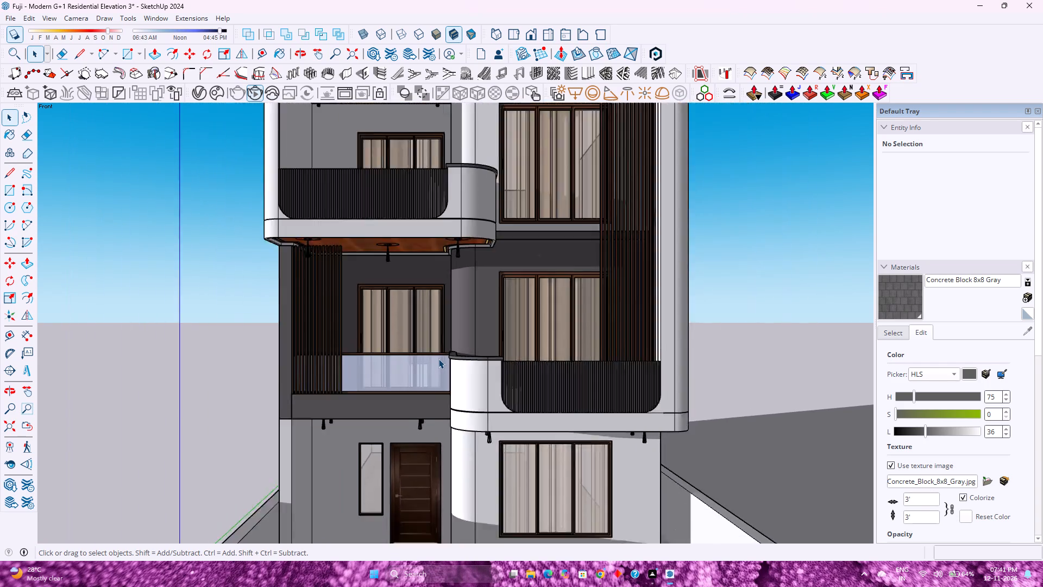
pyautogui.scroll(3, 438, 359)
pyautogui.scroll(-3, 438, 358)
pyautogui.scroll(3, 438, 358)
pyautogui.scroll(-3, 438, 358)
pyautogui.scroll(3, 438, 358)
pyautogui.scroll(-3, 438, 358)
pyautogui.scroll(2, 438, 358)
pyautogui.scroll(-2, 438, 358)
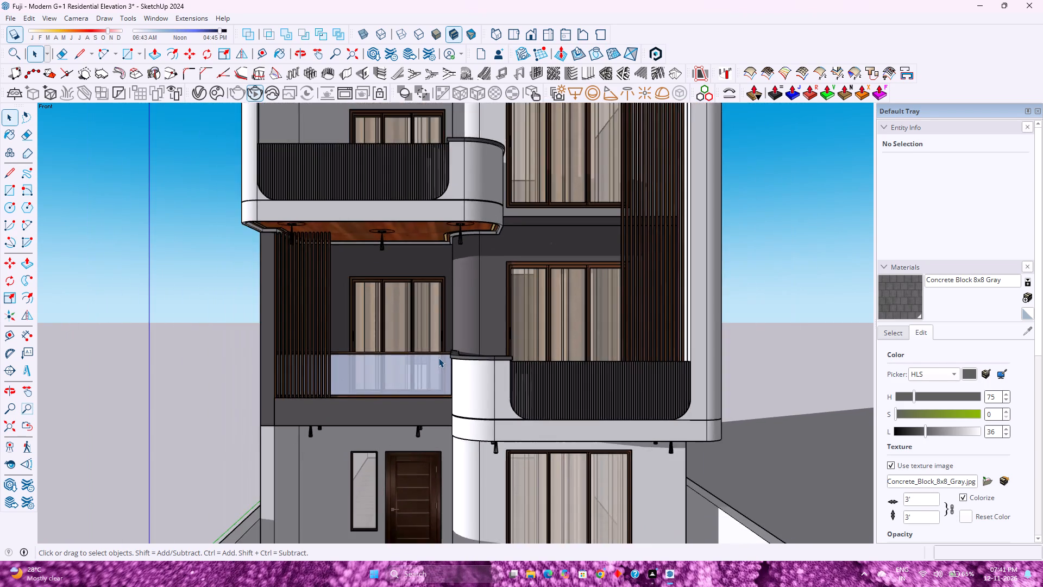
# Examine the middle-floor glass railing, wooden balcony soffit, slatted screens and curved balcony up close.
pyautogui.scroll(2, 438, 358)
pyautogui.scroll(-3, 438, 355)
pyautogui.scroll(2, 438, 355)
pyautogui.scroll(-2, 438, 355)
pyautogui.scroll(2, 438, 355)
pyautogui.scroll(-2, 438, 355)
pyautogui.scroll(2, 438, 355)
pyautogui.scroll(-2, 438, 355)
pyautogui.scroll(2, 438, 355)
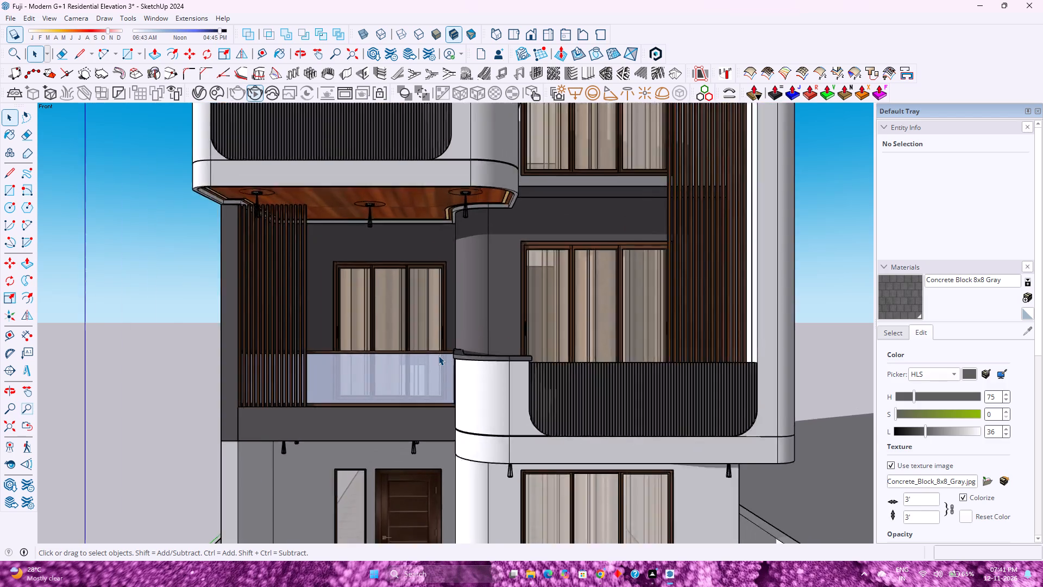
pyautogui.scroll(-3, 438, 355)
pyautogui.scroll(3, 438, 355)
pyautogui.scroll(-2, 438, 355)
pyautogui.scroll(2, 438, 355)
pyautogui.scroll(-3, 438, 355)
pyautogui.scroll(3, 438, 355)
pyautogui.scroll(-2, 438, 355)
pyautogui.scroll(2, 438, 355)
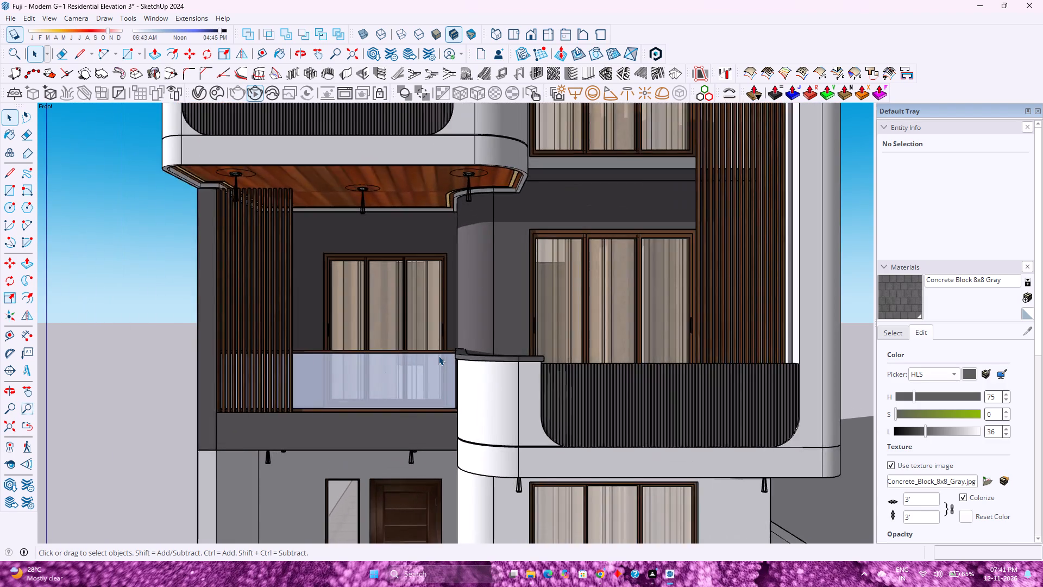
pyautogui.scroll(-3, 438, 355)
pyautogui.scroll(3, 438, 355)
pyautogui.scroll(-3, 438, 355)
pyautogui.scroll(4, 438, 355)
pyautogui.scroll(-4, 438, 355)
pyautogui.scroll(3, 438, 355)
pyautogui.scroll(-2, 438, 355)
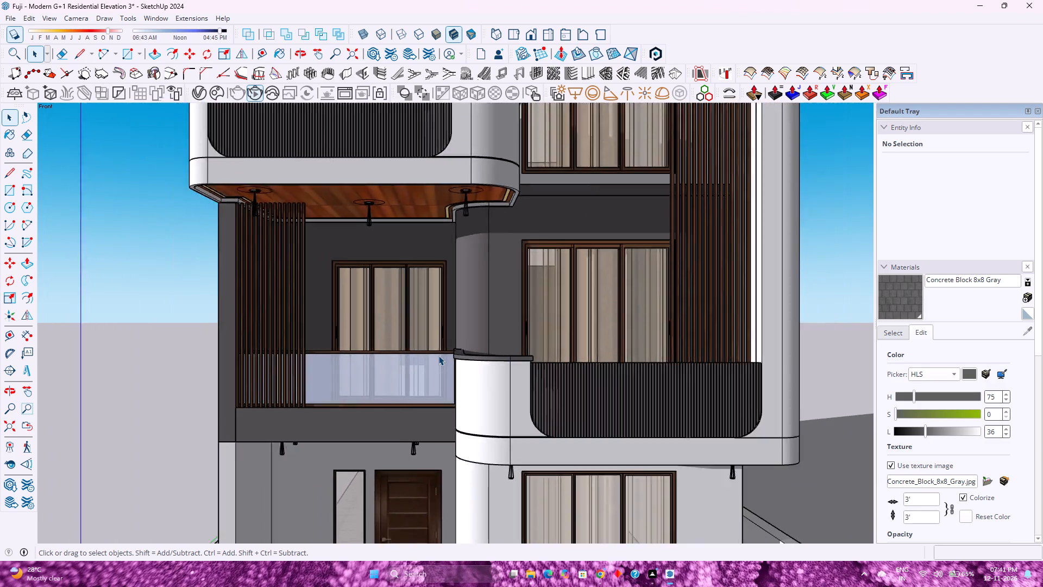
pyautogui.scroll(-1, 438, 355)
pyautogui.scroll(3, 438, 355)
pyautogui.scroll(-3, 438, 355)
pyautogui.scroll(3, 438, 355)
pyautogui.scroll(-3, 438, 355)
pyautogui.scroll(2, 438, 355)
# Review the front facade from the top-floor ceiling down to the entrance gate and boundary wall.
pyautogui.scroll(-8, 438, 355)
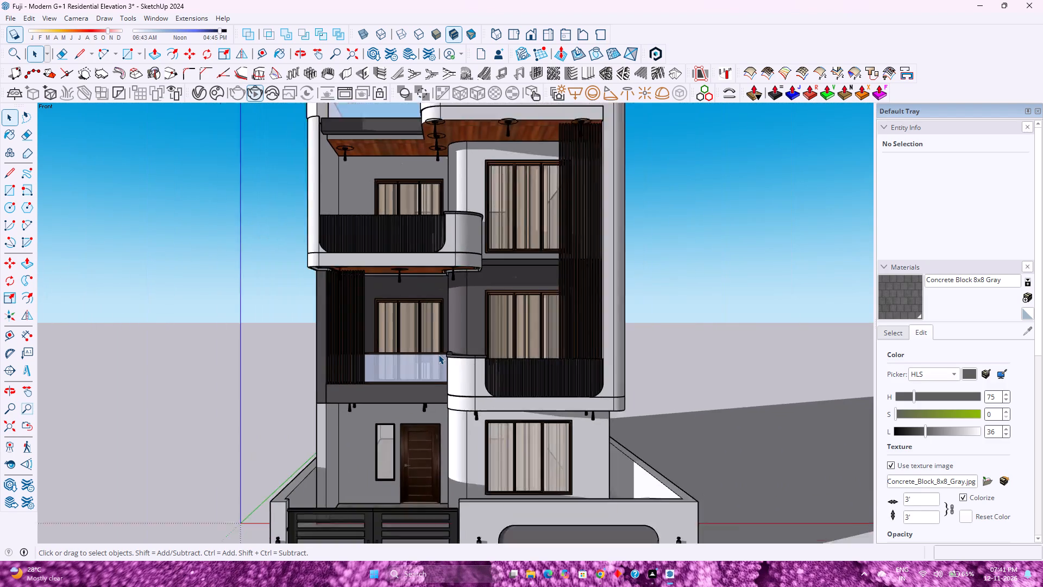
pyautogui.scroll(1, 438, 354)
pyautogui.scroll(-3, 438, 354)
pyautogui.scroll(3, 438, 354)
pyautogui.scroll(-2, 438, 354)
pyautogui.scroll(2, 438, 354)
pyautogui.scroll(-3, 438, 354)
pyautogui.scroll(3, 438, 354)
pyautogui.scroll(-3, 438, 354)
pyautogui.scroll(3, 438, 354)
pyautogui.scroll(-3, 438, 354)
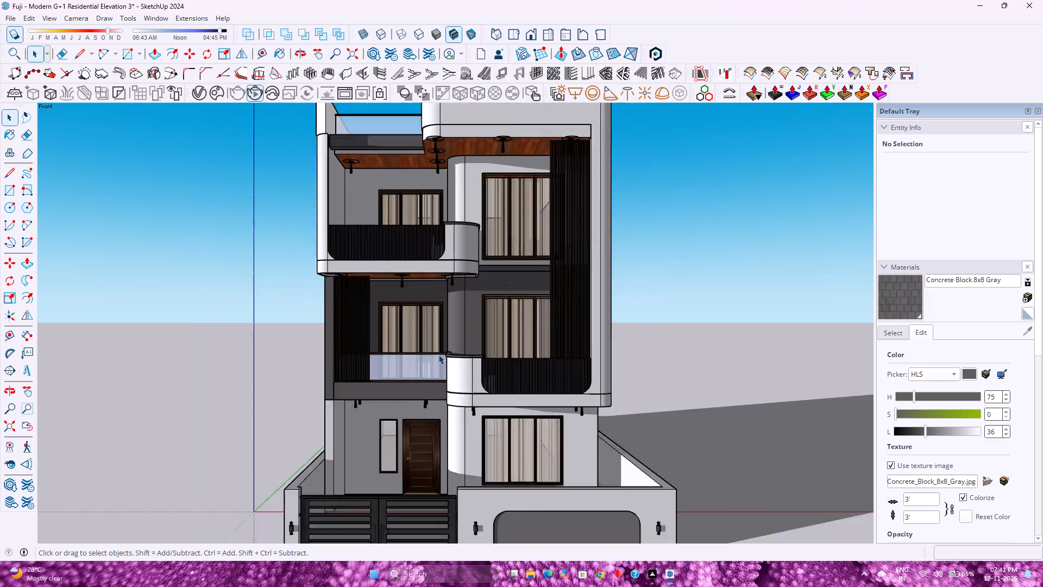
pyautogui.scroll(3, 438, 354)
pyautogui.scroll(-3, 438, 354)
pyautogui.scroll(3, 438, 354)
pyautogui.scroll(-3, 438, 354)
pyautogui.scroll(2, 438, 354)
pyautogui.scroll(-3, 438, 354)
pyautogui.scroll(3, 438, 354)
pyautogui.scroll(-3, 438, 354)
pyautogui.scroll(2, 438, 354)
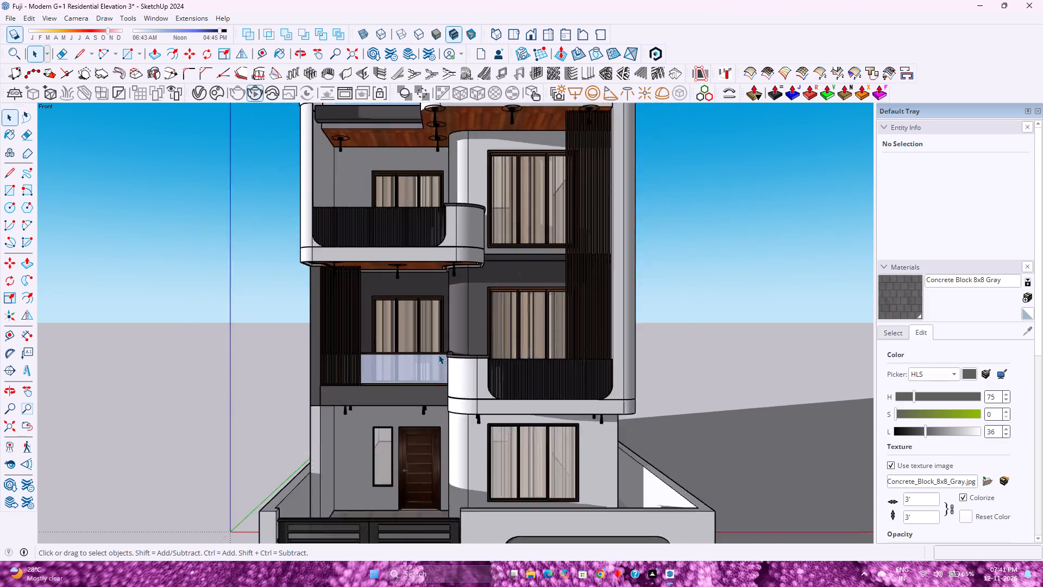
pyautogui.scroll(1, 438, 354)
pyautogui.scroll(-2, 438, 354)
pyautogui.scroll(2, 438, 354)
pyautogui.scroll(-3, 438, 354)
pyautogui.scroll(3, 438, 354)
pyautogui.scroll(-3, 438, 354)
pyautogui.scroll(3, 438, 354)
pyautogui.scroll(-3, 438, 354)
pyautogui.scroll(1, 438, 354)
pyautogui.scroll(-3, 438, 354)
pyautogui.scroll(3, 438, 354)
pyautogui.scroll(-3, 438, 354)
pyautogui.scroll(2, 438, 354)
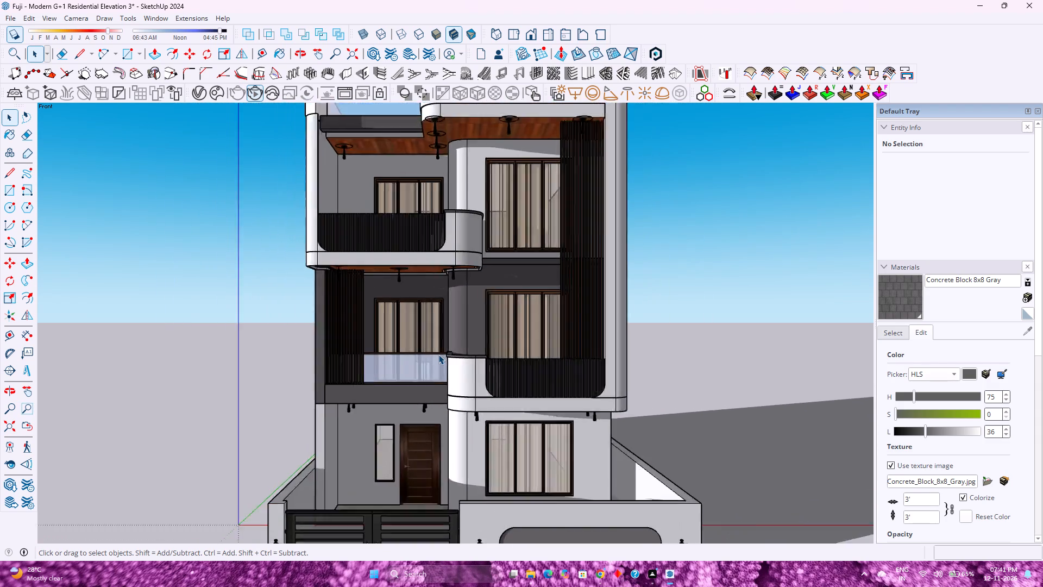
# Examine the middle and upper floor balconies, vertical louvers and entrance door area in the front elevation.
pyautogui.scroll(1, 438, 354)
pyautogui.scroll(-3, 438, 354)
pyautogui.scroll(3, 438, 354)
pyautogui.scroll(-3, 438, 354)
pyautogui.scroll(3, 438, 354)
pyautogui.scroll(-3, 438, 354)
pyautogui.scroll(3, 438, 354)
pyautogui.scroll(-3, 438, 354)
pyautogui.scroll(3, 438, 354)
pyautogui.scroll(-3, 438, 354)
pyautogui.scroll(3, 438, 354)
pyautogui.scroll(-3, 438, 354)
pyautogui.scroll(2, 438, 354)
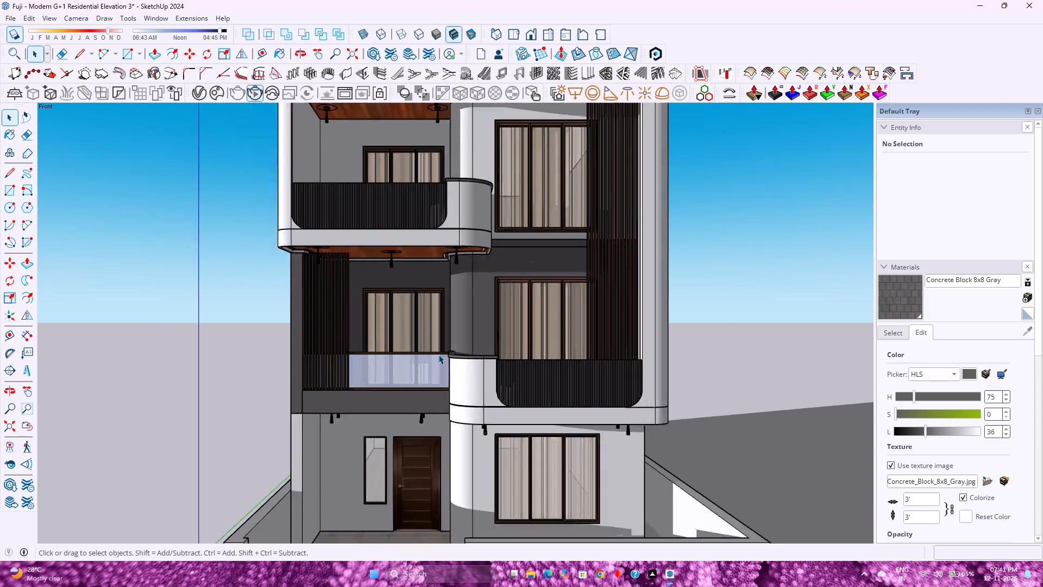
pyautogui.scroll(1, 438, 354)
pyautogui.scroll(-4, 438, 353)
pyautogui.scroll(4, 438, 353)
pyautogui.scroll(-2, 438, 353)
pyautogui.scroll(2, 438, 353)
pyautogui.scroll(-3, 438, 353)
pyautogui.scroll(3, 438, 353)
pyautogui.scroll(-3, 438, 353)
pyautogui.scroll(3, 438, 353)
pyautogui.scroll(-3, 438, 353)
pyautogui.scroll(2, 438, 353)
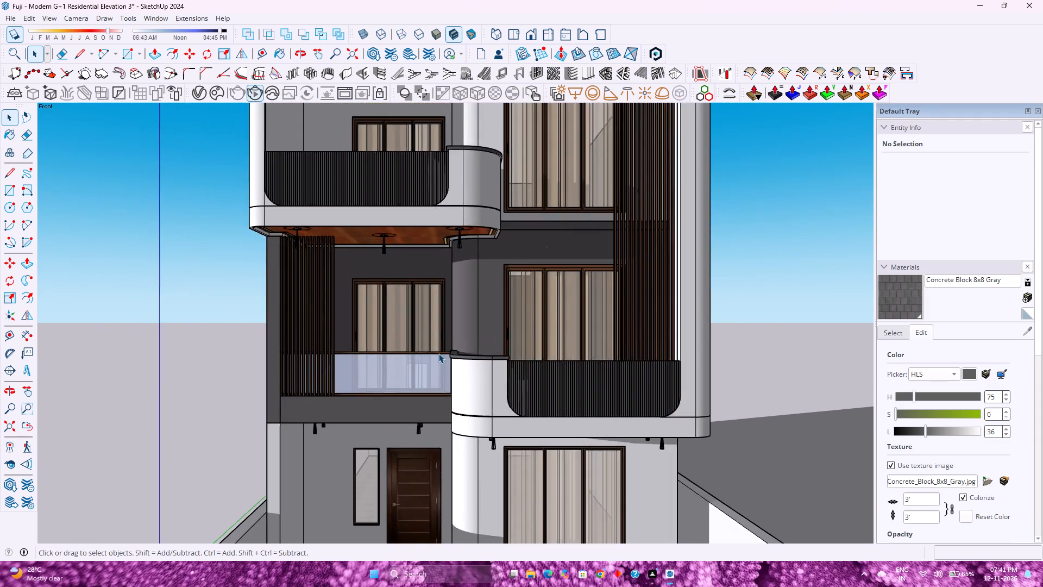
pyautogui.scroll(-2, 438, 353)
pyautogui.scroll(2, 438, 353)
pyautogui.scroll(-3, 438, 352)
pyautogui.scroll(3, 438, 352)
pyautogui.scroll(-3, 438, 351)
pyautogui.scroll(3, 438, 351)
pyautogui.scroll(-3, 438, 351)
pyautogui.scroll(3, 438, 351)
pyautogui.scroll(-3, 438, 351)
pyautogui.scroll(3, 438, 351)
pyautogui.scroll(-3, 438, 351)
pyautogui.scroll(2, 438, 351)
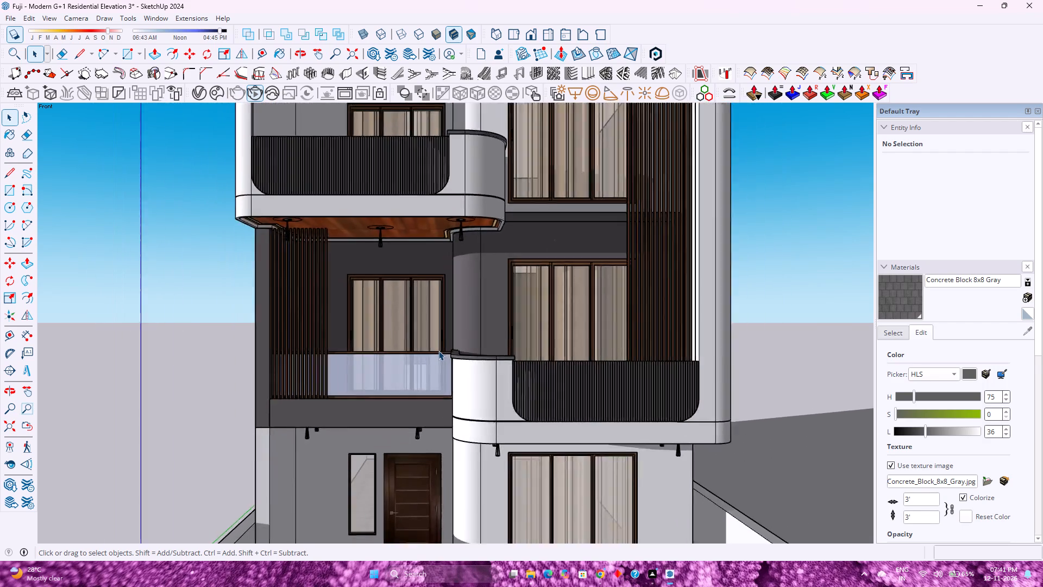
pyautogui.scroll(1, 438, 351)
pyautogui.scroll(-3, 438, 351)
pyautogui.scroll(3, 438, 351)
pyautogui.scroll(-3, 438, 351)
pyautogui.scroll(3, 438, 351)
pyautogui.scroll(-3, 438, 351)
pyautogui.scroll(3, 438, 351)
pyautogui.scroll(-3, 438, 351)
pyautogui.scroll(3, 438, 351)
pyautogui.scroll(-3, 438, 351)
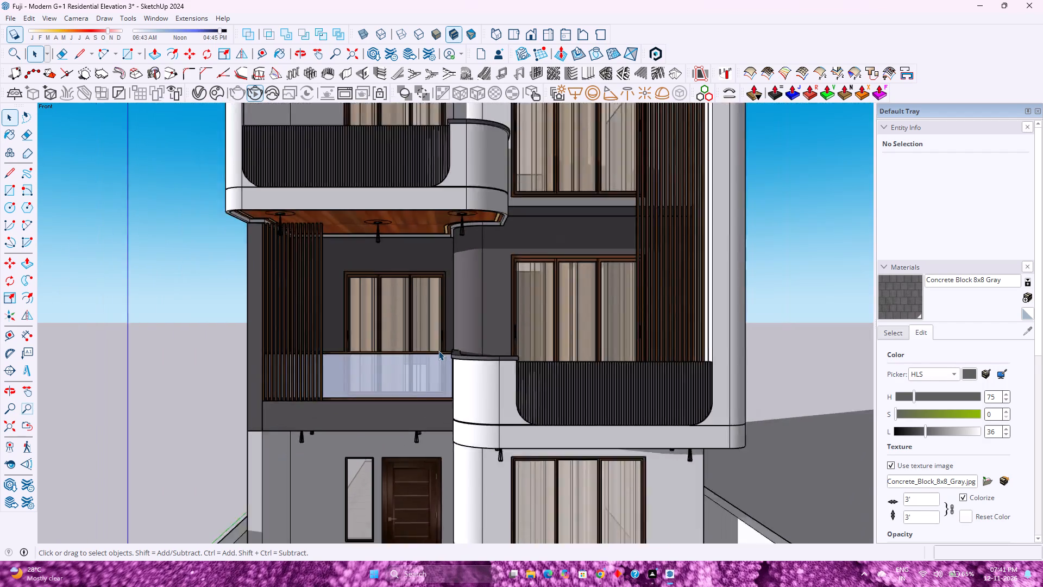
pyautogui.scroll(3, 438, 351)
pyautogui.scroll(-4, 438, 351)
pyautogui.scroll(4, 438, 351)
pyautogui.scroll(-4, 438, 351)
pyautogui.scroll(3, 438, 351)
pyautogui.scroll(-3, 438, 351)
pyautogui.scroll(3, 438, 351)
pyautogui.scroll(-3, 438, 349)
pyautogui.scroll(3, 438, 349)
pyautogui.scroll(-3, 438, 349)
# Examine the middle-floor glass railing, wooden soffit, slatted screen and curtained windows up close.
pyautogui.scroll(3, 438, 349)
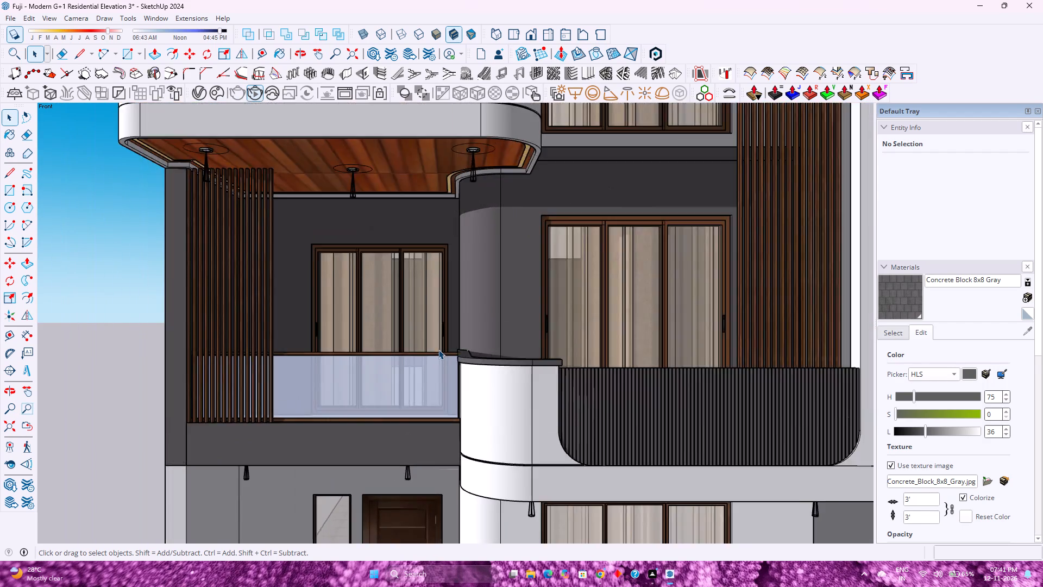
pyautogui.scroll(-3, 438, 349)
pyautogui.scroll(3, 438, 349)
pyautogui.scroll(-3, 438, 349)
pyautogui.scroll(3, 438, 349)
pyautogui.scroll(-3, 438, 349)
pyautogui.scroll(3, 438, 349)
pyautogui.scroll(-1, 438, 349)
pyautogui.scroll(1, 438, 349)
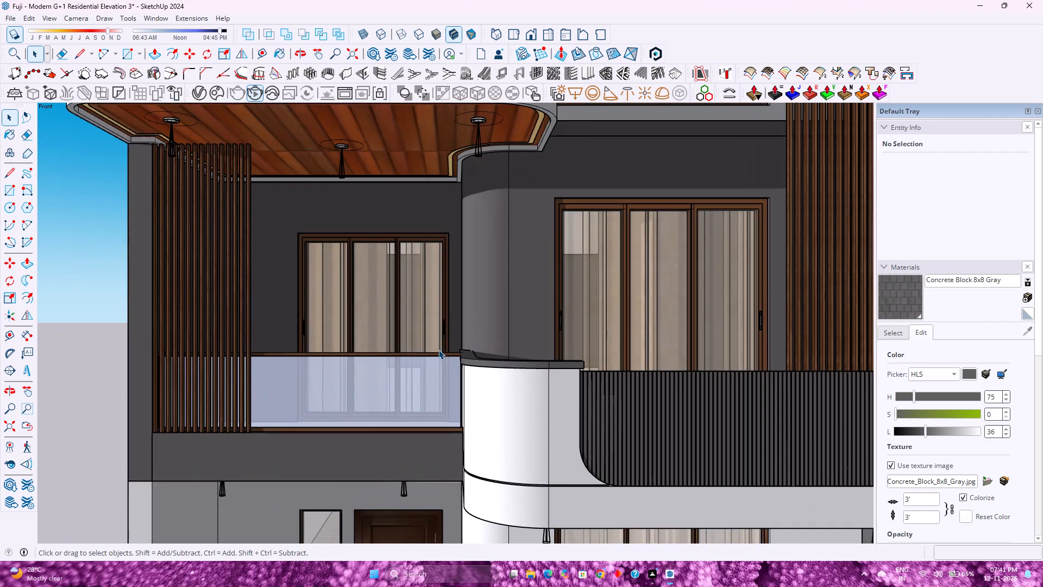
pyautogui.scroll(-3, 438, 349)
pyautogui.scroll(3, 438, 349)
pyautogui.scroll(-3, 438, 349)
pyautogui.scroll(3, 438, 349)
pyautogui.scroll(-3, 438, 349)
pyautogui.scroll(3, 438, 349)
pyautogui.scroll(-3, 438, 349)
pyautogui.scroll(2, 438, 349)
pyautogui.scroll(-2, 438, 349)
pyautogui.scroll(3, 438, 349)
pyautogui.scroll(-3, 438, 349)
pyautogui.scroll(3, 438, 349)
pyautogui.scroll(-3, 438, 349)
pyautogui.scroll(2, 438, 349)
pyautogui.scroll(-3, 438, 349)
pyautogui.scroll(3, 438, 349)
pyautogui.scroll(-3, 438, 349)
pyautogui.scroll(3, 438, 349)
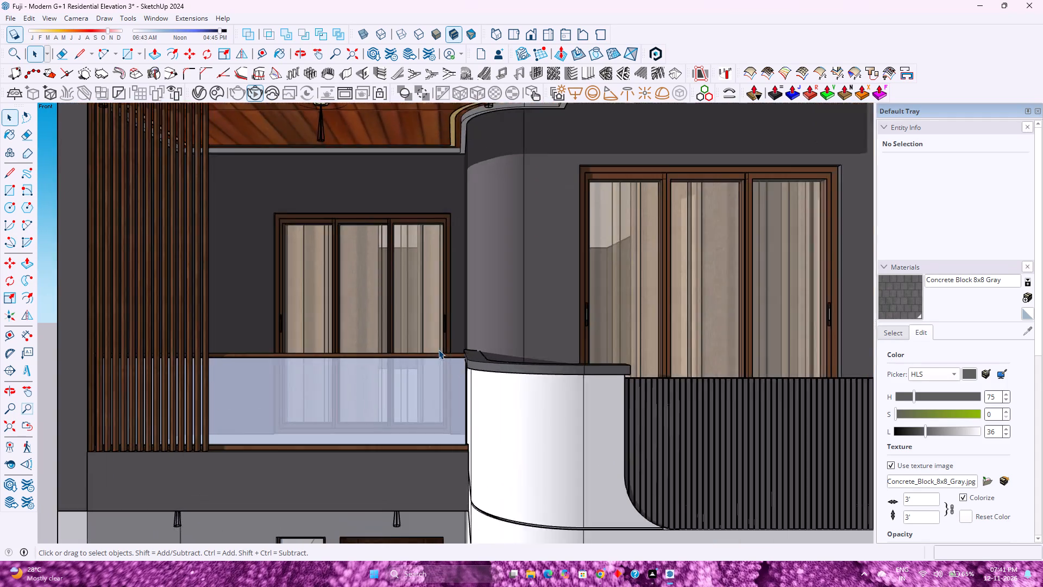
pyautogui.scroll(-1, 438, 349)
pyautogui.scroll(1, 438, 349)
pyautogui.scroll(-3, 438, 349)
pyautogui.scroll(3, 438, 349)
pyautogui.scroll(-3, 438, 349)
pyautogui.scroll(3, 438, 349)
pyautogui.scroll(-3, 438, 349)
pyautogui.scroll(3, 438, 349)
# Examine the full front facade, its overall massing and the shadow cast across the ground.
pyautogui.scroll(-5, 438, 349)
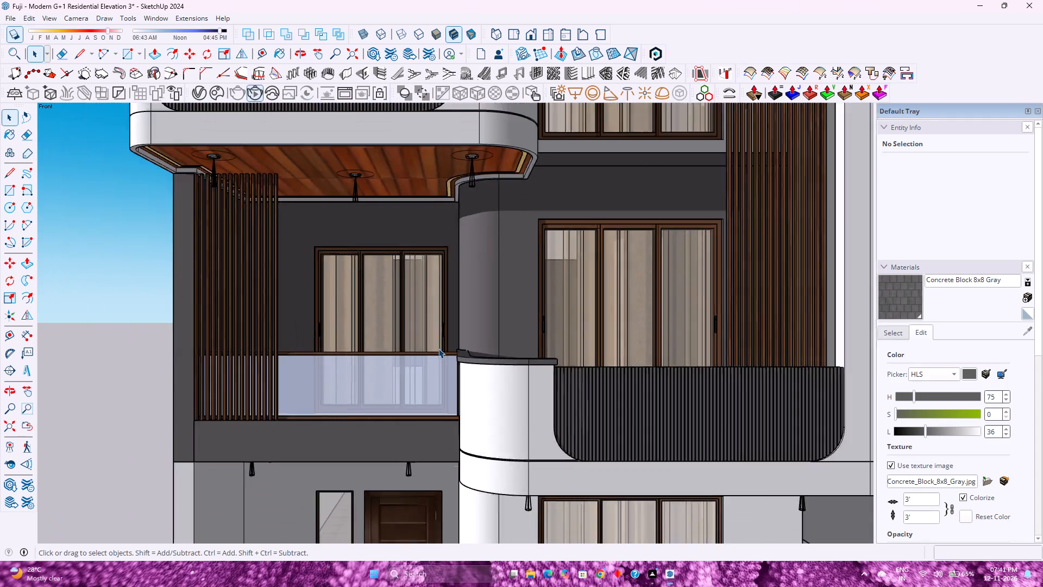
pyautogui.scroll(-5, 438, 348)
pyautogui.scroll(2, 438, 348)
pyautogui.scroll(-3, 438, 348)
pyautogui.scroll(1, 438, 348)
pyautogui.scroll(-3, 438, 348)
pyautogui.scroll(1, 438, 348)
pyautogui.scroll(-7, 438, 348)
pyautogui.scroll(1, 438, 348)
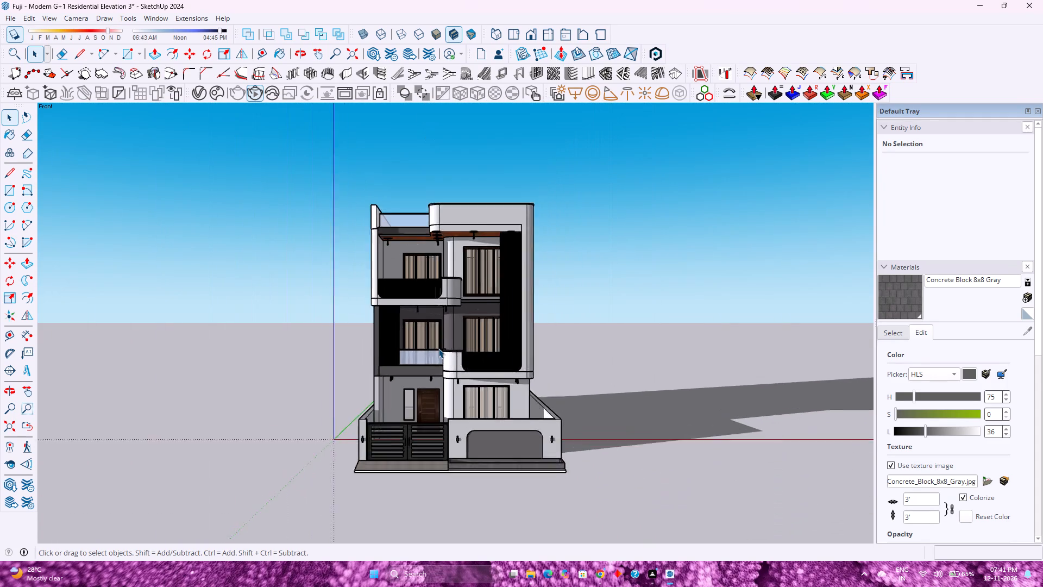
pyautogui.scroll(1, 438, 348)
pyautogui.scroll(-7, 438, 348)
pyautogui.scroll(2, 438, 348)
pyautogui.scroll(-3, 438, 348)
pyautogui.scroll(3, 438, 348)
pyautogui.scroll(-3, 438, 348)
pyautogui.scroll(1, 438, 348)
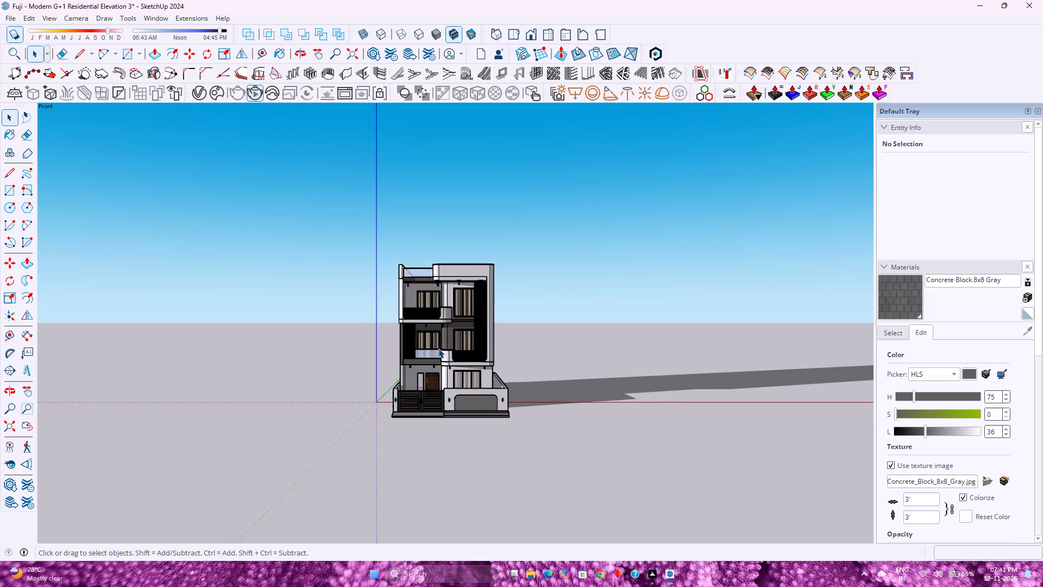
pyautogui.scroll(-6, 438, 348)
pyautogui.scroll(11, 438, 348)
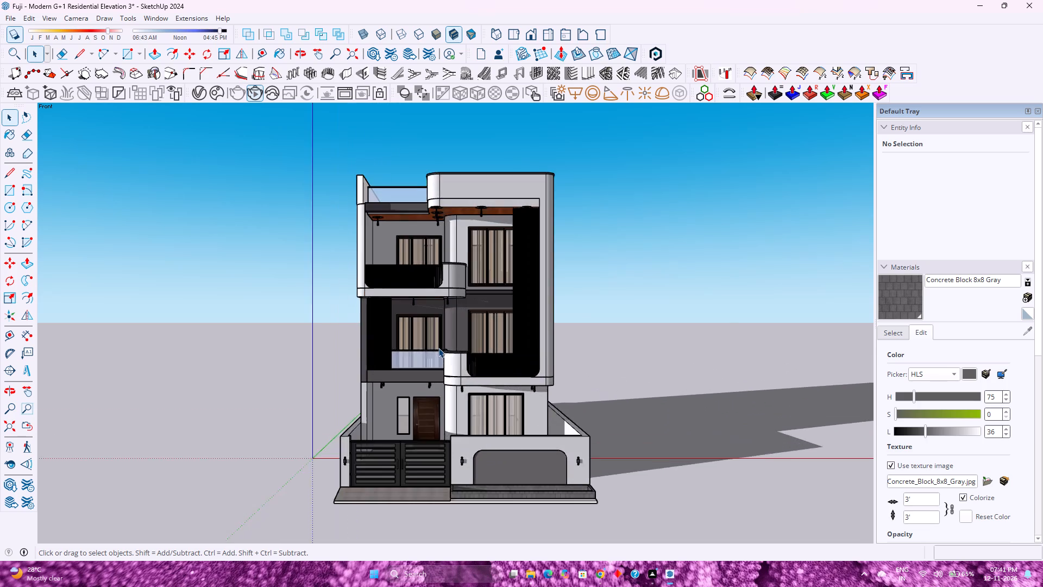
# Inspect the junction between the middle-floor glass railing and the curved white balcony wall up close.
pyautogui.scroll(10, 438, 348)
pyautogui.scroll(-1, 438, 348)
pyautogui.scroll(5, 438, 348)
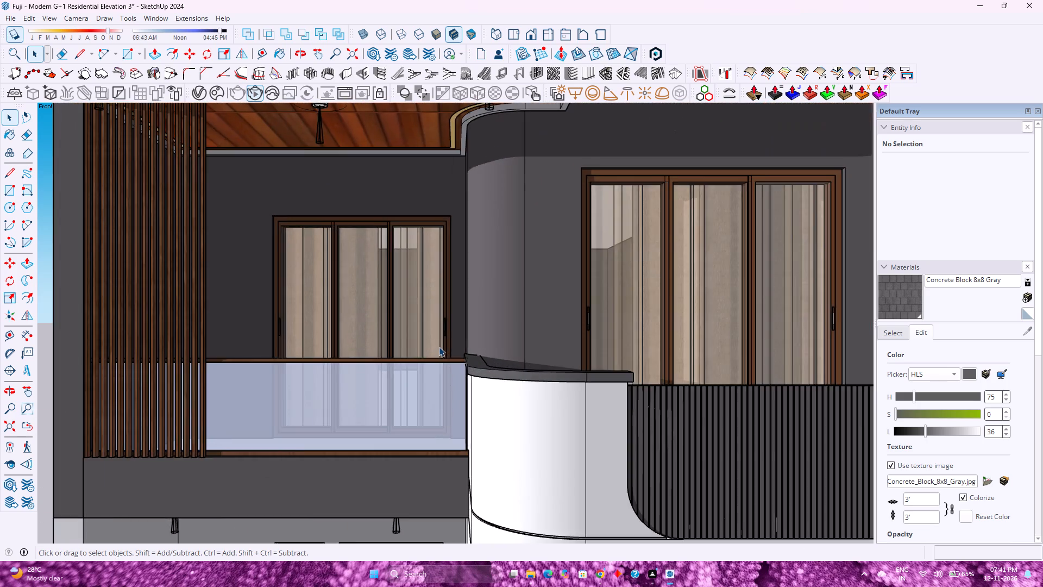
pyautogui.scroll(4, 439, 347)
pyautogui.scroll(-2, 439, 347)
pyautogui.scroll(3, 439, 347)
pyautogui.scroll(-2, 439, 347)
pyautogui.scroll(2, 439, 347)
pyautogui.scroll(-6, 439, 347)
pyautogui.scroll(3, 439, 346)
pyautogui.scroll(-4, 439, 346)
pyautogui.scroll(3, 439, 346)
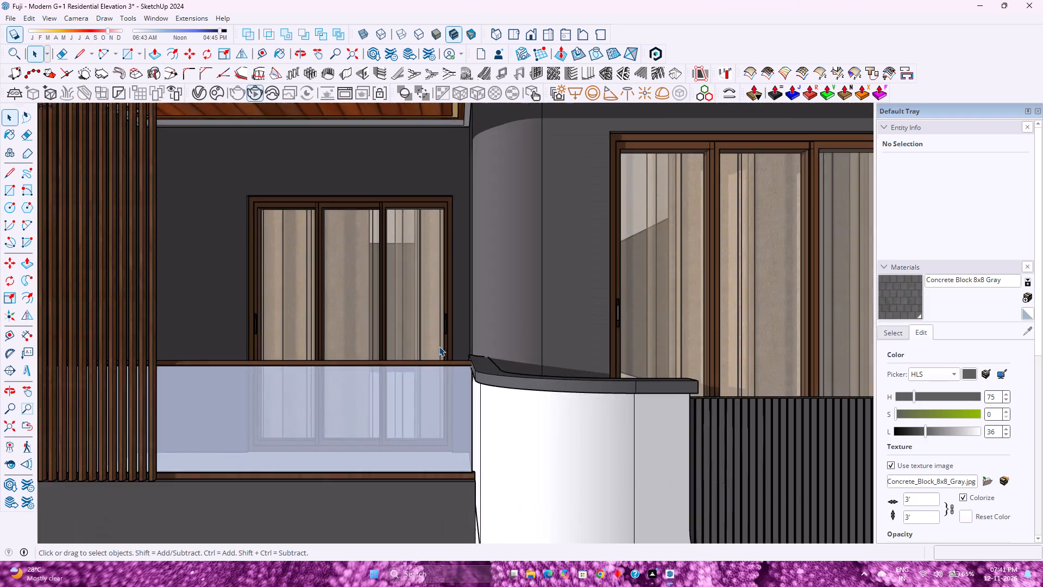
pyautogui.scroll(-1, 439, 346)
pyautogui.scroll(2, 439, 346)
pyautogui.scroll(-3, 439, 346)
pyautogui.scroll(1, 439, 346)
pyautogui.scroll(-3, 439, 346)
pyautogui.scroll(1, 439, 346)
# Review the front facade from the top-floor wooden ceiling down to the entrance gate and boundary wall.
pyautogui.scroll(-6, 439, 346)
pyautogui.scroll(1, 439, 346)
pyautogui.scroll(-3, 439, 346)
pyautogui.scroll(2, 439, 346)
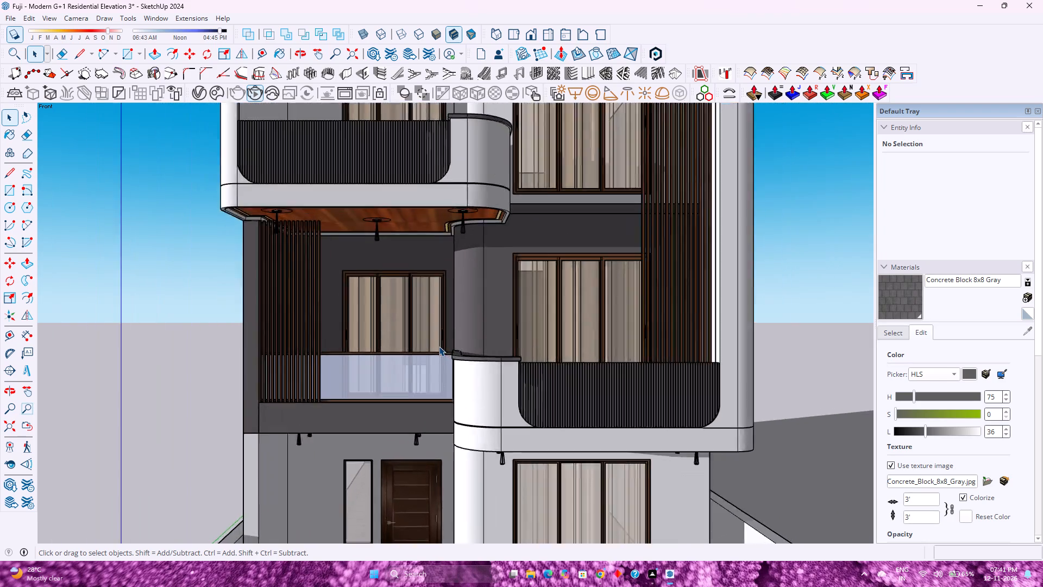
pyautogui.scroll(1, 439, 346)
pyautogui.scroll(-3, 439, 346)
pyautogui.scroll(3, 439, 346)
pyautogui.scroll(-3, 439, 346)
pyautogui.scroll(2, 439, 346)
pyautogui.scroll(-7, 439, 346)
pyautogui.scroll(3, 439, 346)
pyautogui.scroll(-3, 439, 346)
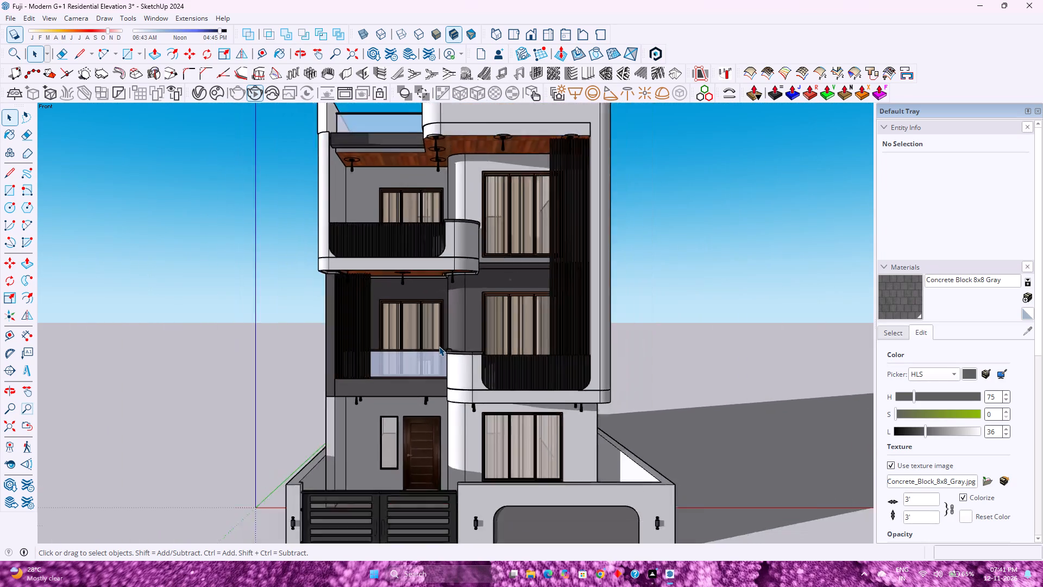
# Examine the front facade's stacked balconies, dark vertical slatted screens and curtained windows around the middle floor.
pyautogui.scroll(3, 439, 346)
pyautogui.scroll(-4, 439, 346)
pyautogui.scroll(3, 439, 346)
pyautogui.scroll(-3, 439, 346)
pyautogui.scroll(3, 439, 346)
pyautogui.scroll(-3, 439, 346)
pyautogui.scroll(3, 439, 346)
pyautogui.scroll(-3, 439, 346)
pyautogui.scroll(3, 439, 346)
pyautogui.scroll(-3, 439, 346)
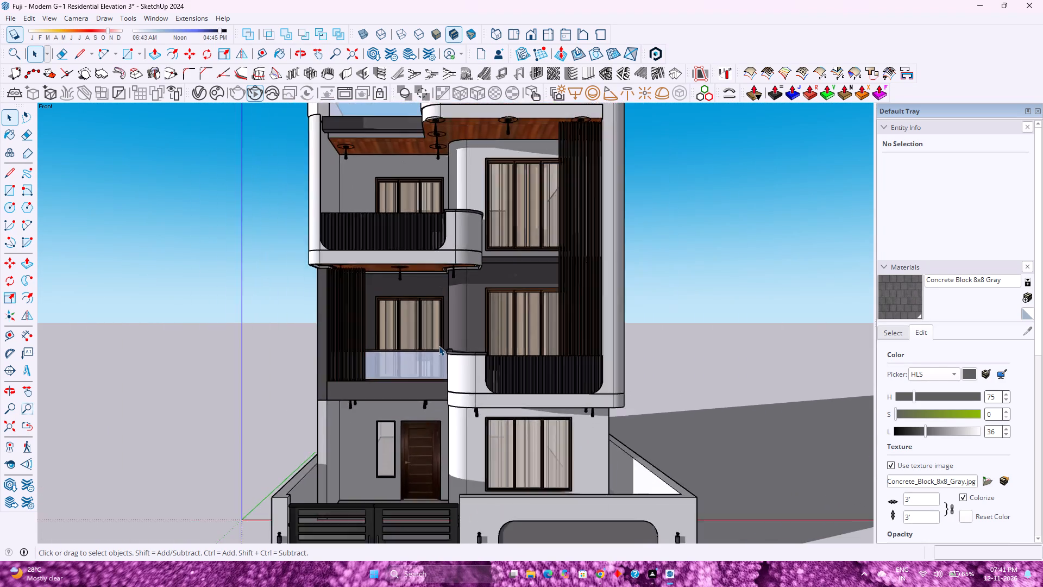
pyautogui.scroll(3, 439, 346)
pyautogui.scroll(-3, 439, 346)
pyautogui.scroll(3, 439, 346)
pyautogui.scroll(-3, 439, 346)
pyautogui.scroll(3, 439, 346)
pyautogui.scroll(-3, 439, 346)
pyautogui.scroll(3, 439, 346)
pyautogui.scroll(-3, 439, 346)
pyautogui.scroll(3, 439, 346)
pyautogui.scroll(-3, 439, 346)
pyautogui.scroll(3, 439, 346)
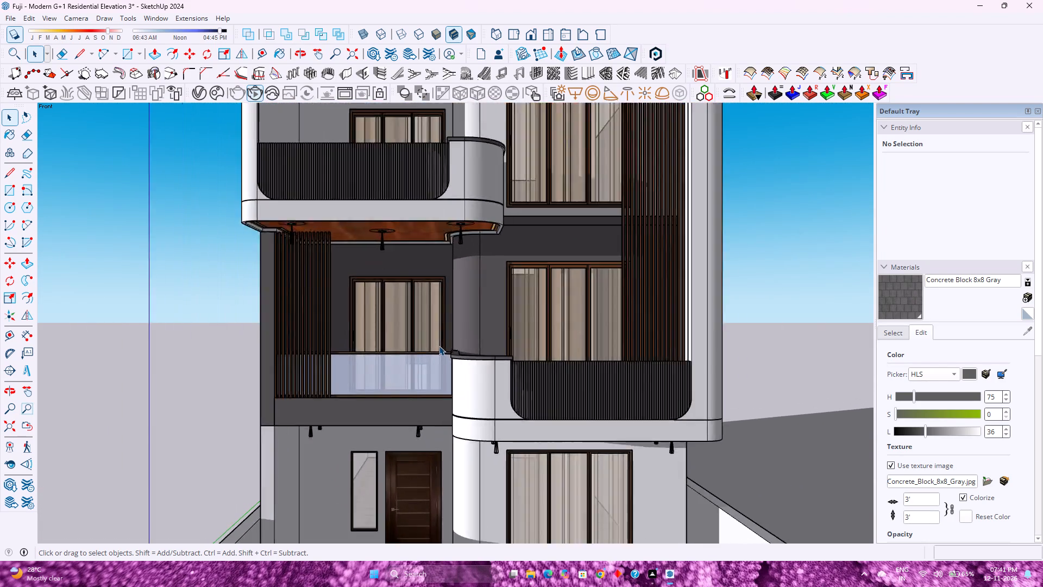
pyautogui.scroll(-3, 439, 346)
pyautogui.scroll(3, 439, 346)
pyautogui.scroll(-2, 439, 346)
pyautogui.scroll(2, 439, 346)
pyautogui.scroll(-3, 439, 346)
pyautogui.scroll(2, 439, 346)
pyautogui.scroll(-3, 439, 346)
pyautogui.scroll(4, 439, 346)
pyautogui.scroll(-3, 439, 346)
pyautogui.scroll(2, 439, 346)
pyautogui.scroll(-3, 439, 346)
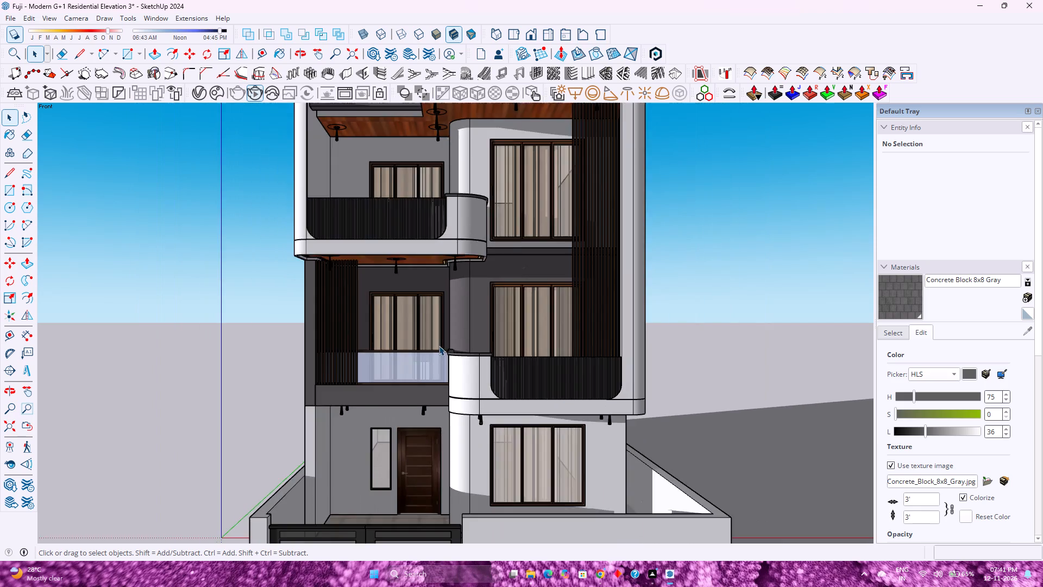
# Review the whole house from a distance, checking its front massing against the horizon and its long ground shadow.
pyautogui.scroll(-6, 439, 346)
pyautogui.scroll(2, 439, 346)
pyautogui.scroll(-2, 439, 346)
pyautogui.scroll(1, 439, 346)
pyautogui.scroll(-3, 439, 346)
pyautogui.scroll(1, 439, 346)
pyautogui.scroll(-4, 439, 346)
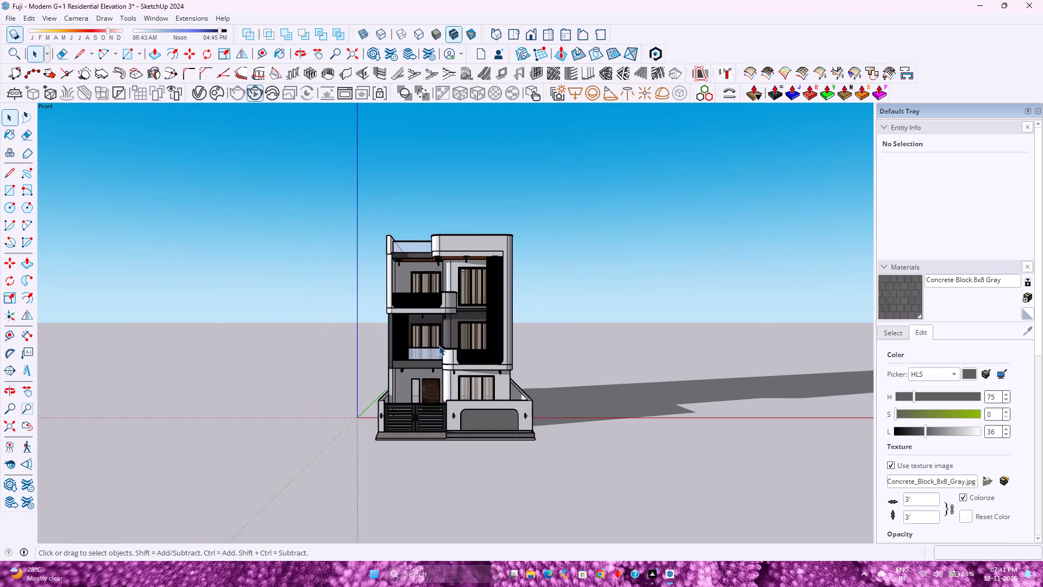
pyautogui.scroll(-8, 439, 346)
pyautogui.scroll(3, 439, 346)
pyautogui.scroll(-3, 439, 346)
pyautogui.scroll(3, 439, 346)
pyautogui.scroll(-3, 439, 346)
pyautogui.scroll(3, 439, 346)
pyautogui.scroll(-3, 439, 346)
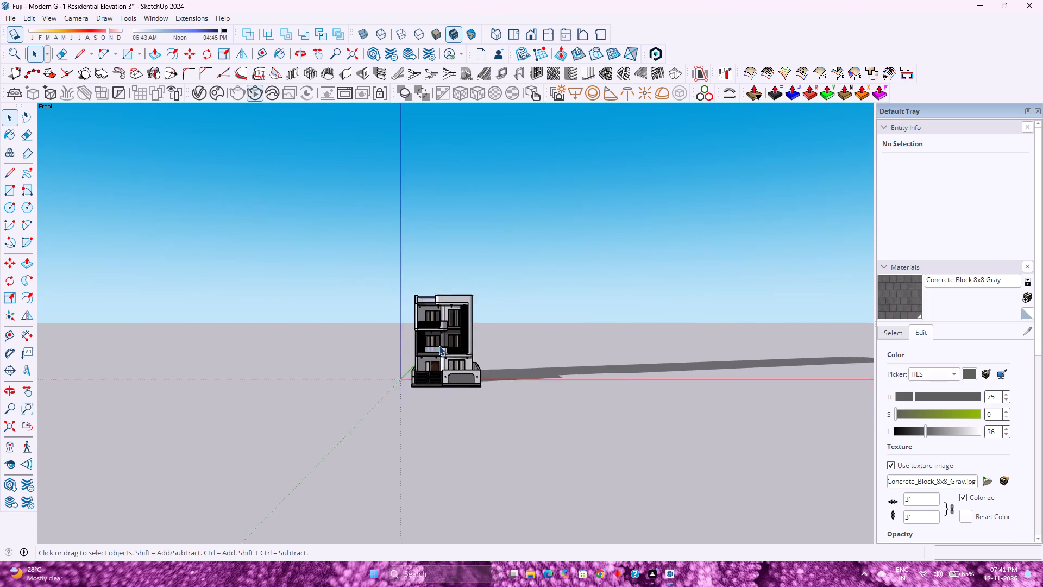
pyautogui.scroll(2, 439, 346)
pyautogui.scroll(-2, 439, 346)
pyautogui.scroll(2, 439, 346)
pyautogui.scroll(-2, 439, 346)
pyautogui.scroll(3, 439, 346)
pyautogui.scroll(-4, 439, 346)
pyautogui.scroll(3, 439, 346)
pyautogui.scroll(-2, 439, 346)
pyautogui.scroll(2, 439, 346)
pyautogui.scroll(-2, 439, 346)
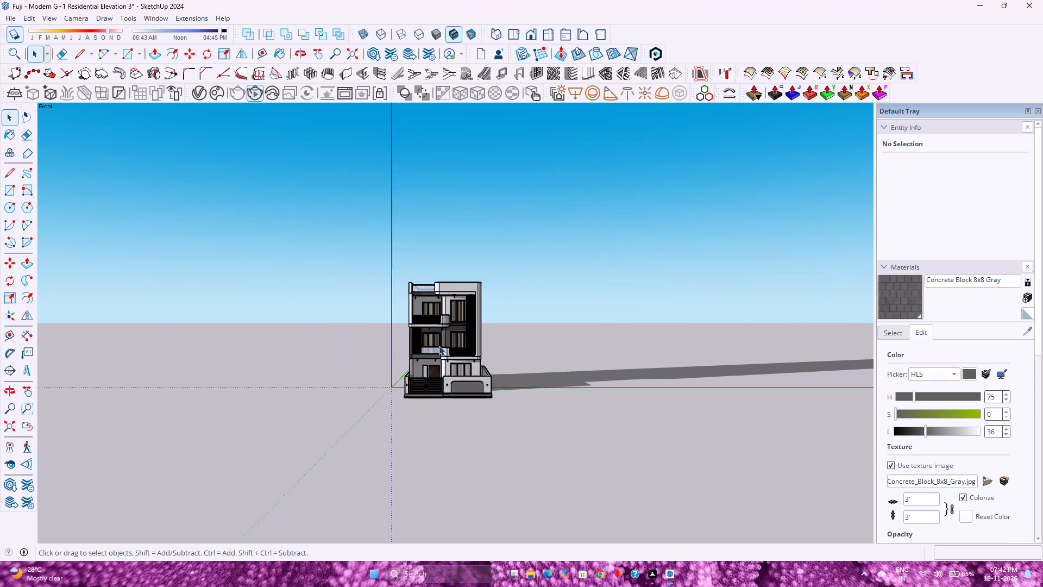
pyautogui.scroll(-1, 439, 346)
pyautogui.scroll(3, 439, 346)
pyautogui.scroll(-3, 439, 346)
pyautogui.scroll(3, 439, 346)
pyautogui.scroll(-3, 439, 346)
pyautogui.scroll(3, 439, 346)
pyautogui.scroll(-3, 439, 344)
pyautogui.scroll(7, 439, 344)
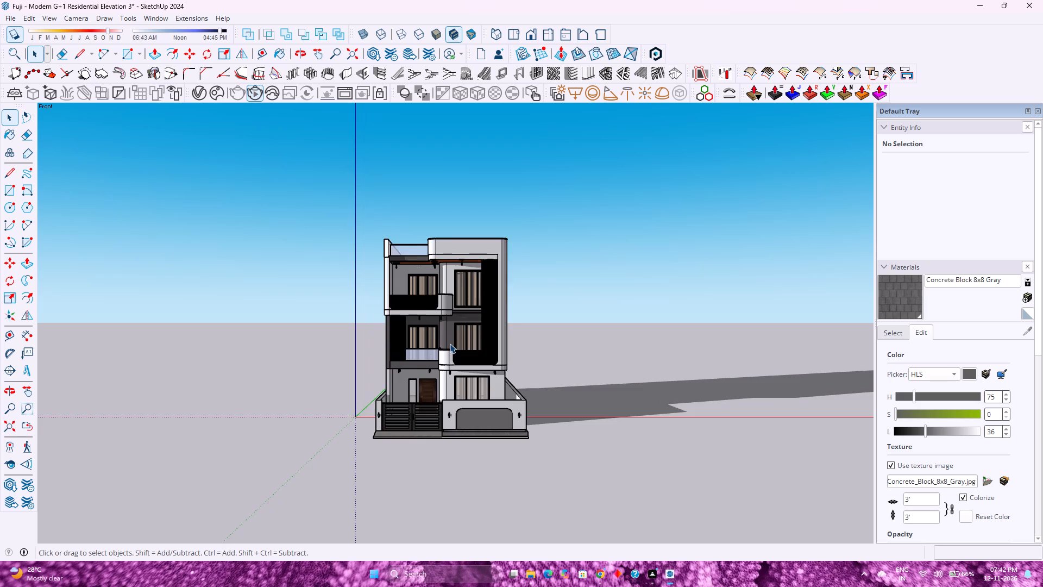
# Inspect the front facade from the wooden top-floor ceiling down to the ground-floor entrance door and window.
pyautogui.scroll(8, 450, 344)
pyautogui.scroll(-3, 450, 344)
pyautogui.scroll(3, 450, 344)
pyautogui.scroll(-4, 450, 344)
pyautogui.scroll(4, 450, 344)
pyautogui.scroll(-4, 450, 344)
pyautogui.scroll(3, 450, 344)
pyautogui.scroll(-1, 450, 344)
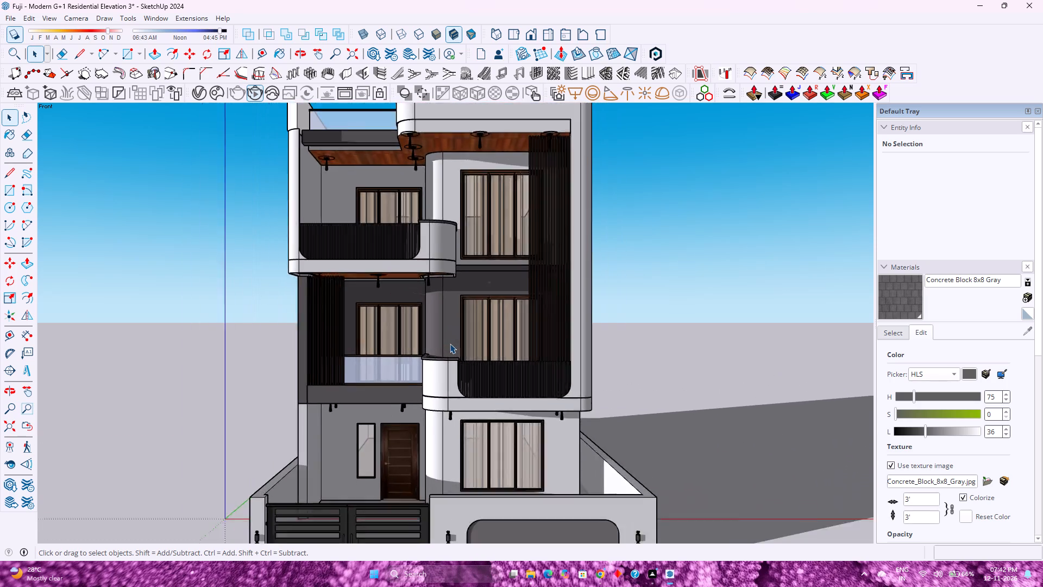
pyautogui.scroll(-1, 450, 344)
pyautogui.scroll(2, 450, 344)
pyautogui.scroll(-3, 450, 344)
pyautogui.scroll(3, 450, 344)
pyautogui.scroll(-3, 450, 344)
pyautogui.scroll(3, 450, 344)
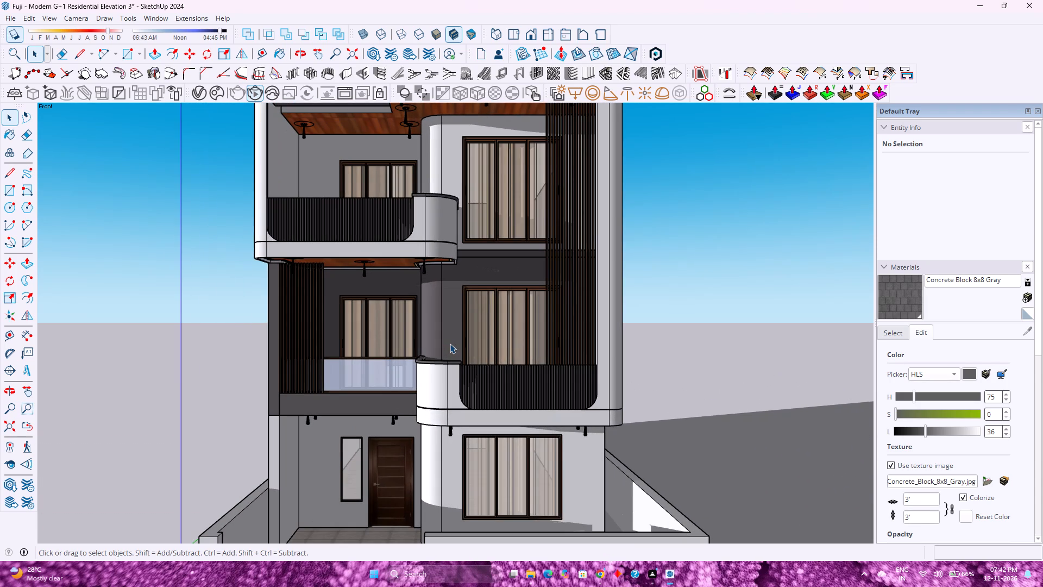
pyautogui.scroll(-2, 450, 344)
pyautogui.scroll(2, 450, 344)
pyautogui.scroll(-3, 450, 344)
pyautogui.scroll(3, 450, 344)
pyautogui.scroll(-3, 450, 344)
pyautogui.scroll(3, 450, 344)
pyautogui.scroll(-3, 450, 344)
pyautogui.scroll(2, 450, 344)
pyautogui.scroll(-2, 450, 344)
pyautogui.scroll(2, 450, 344)
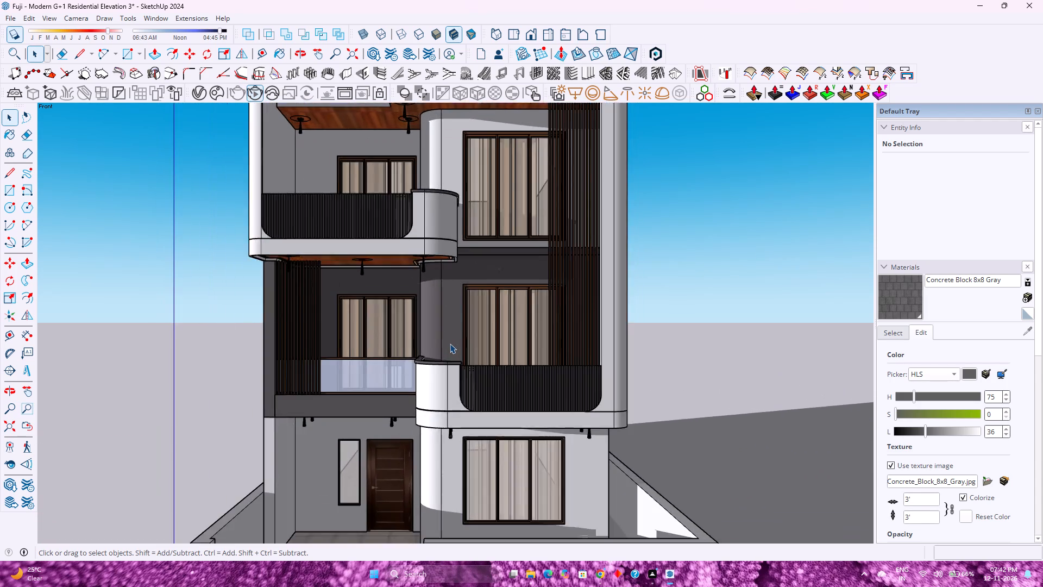
pyautogui.scroll(-2, 450, 344)
pyautogui.scroll(2, 450, 344)
pyautogui.scroll(-3, 450, 344)
pyautogui.scroll(3, 450, 344)
pyautogui.scroll(-5, 450, 344)
pyautogui.scroll(3, 450, 344)
pyautogui.scroll(-2, 450, 344)
pyautogui.scroll(2, 450, 344)
pyautogui.scroll(-2, 450, 344)
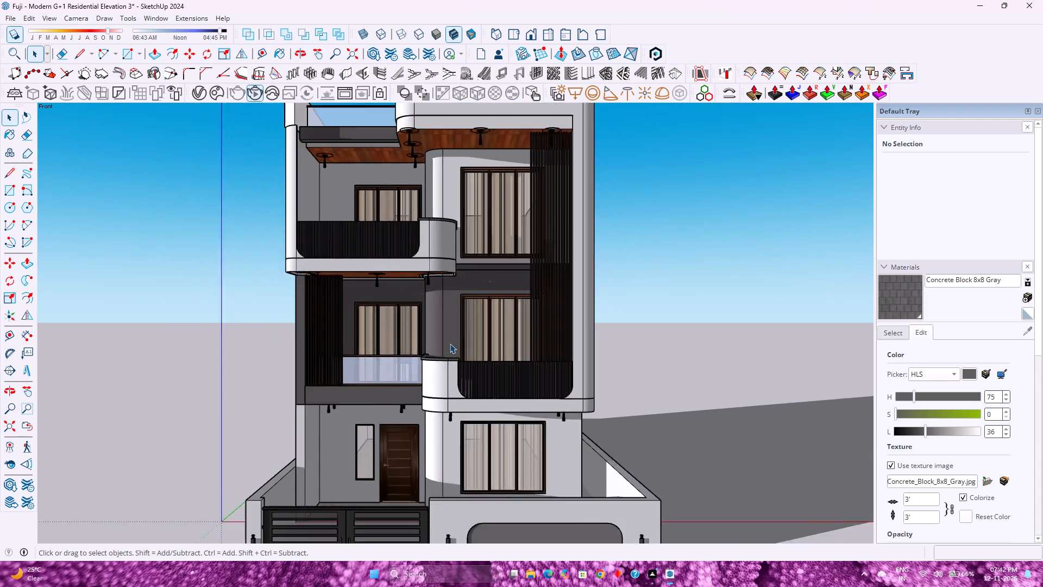
pyautogui.scroll(2, 450, 344)
pyautogui.scroll(-3, 450, 344)
pyautogui.scroll(3, 450, 344)
pyautogui.scroll(-2, 450, 344)
pyautogui.scroll(3, 450, 344)
pyautogui.scroll(-4, 450, 344)
pyautogui.scroll(3, 450, 344)
pyautogui.scroll(-2, 450, 344)
pyautogui.scroll(2, 450, 344)
pyautogui.scroll(-2, 450, 344)
pyautogui.scroll(2, 450, 344)
pyautogui.scroll(-1, 450, 344)
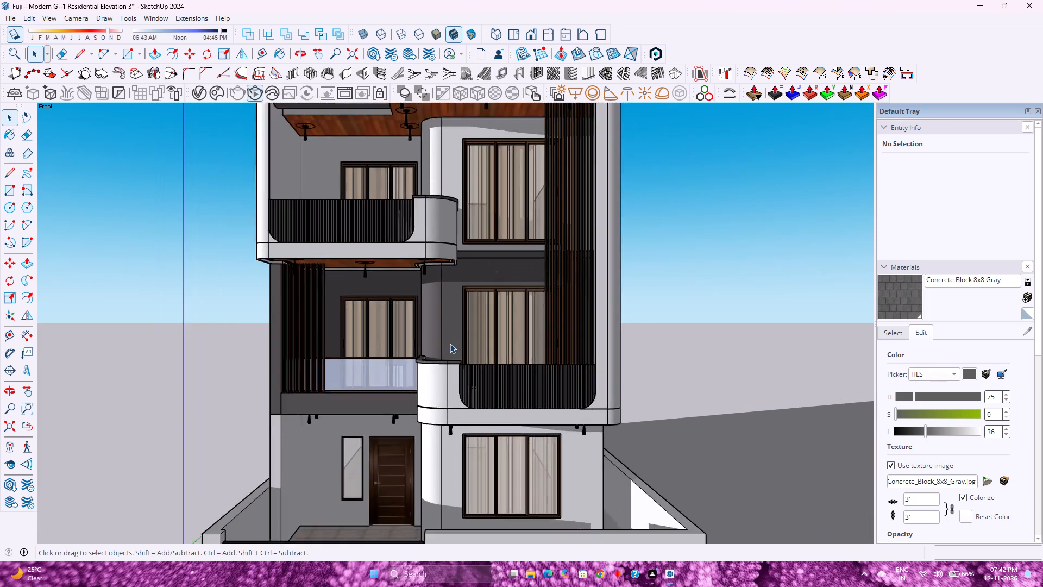
# Examine the curved white balcony corners, black ribbed railings and glass railing on the middle and upper floors more closely.
pyautogui.scroll(2, 450, 344)
pyautogui.scroll(-3, 450, 344)
pyautogui.scroll(3, 450, 344)
pyautogui.scroll(-3, 450, 344)
pyautogui.scroll(3, 450, 344)
pyautogui.scroll(-4, 450, 344)
pyautogui.scroll(3, 450, 344)
pyautogui.scroll(-3, 450, 344)
pyautogui.scroll(3, 450, 344)
pyautogui.scroll(-1, 450, 344)
pyautogui.scroll(1, 450, 344)
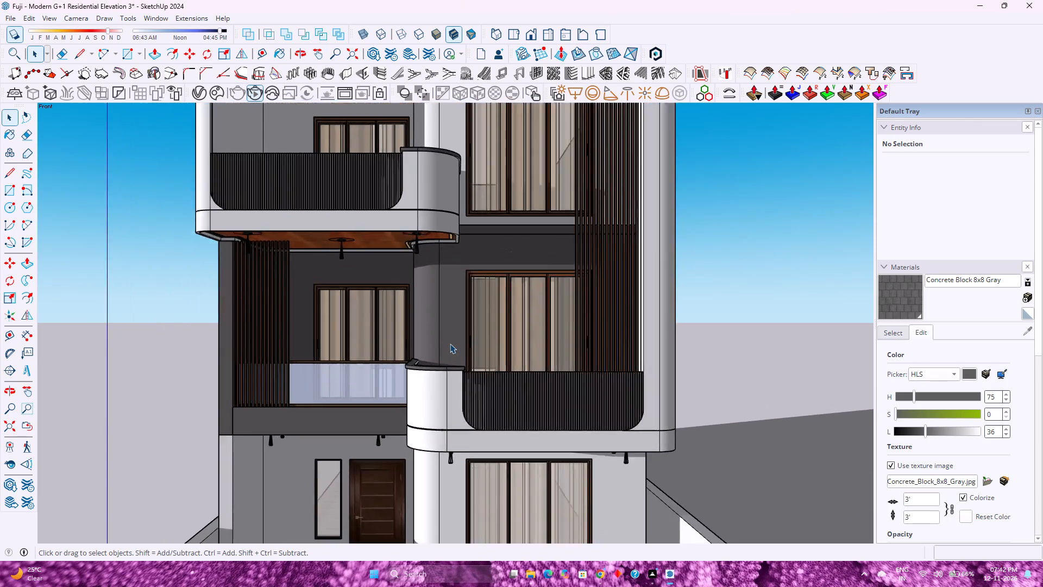
pyautogui.scroll(-3, 450, 344)
pyautogui.scroll(3, 450, 344)
pyautogui.scroll(-3, 450, 344)
pyautogui.scroll(3, 450, 344)
pyautogui.scroll(-2, 450, 344)
pyautogui.scroll(3, 450, 344)
pyautogui.scroll(-3, 450, 344)
pyautogui.scroll(2, 450, 344)
pyautogui.scroll(-3, 450, 344)
pyautogui.scroll(3, 450, 344)
pyautogui.scroll(-3, 450, 344)
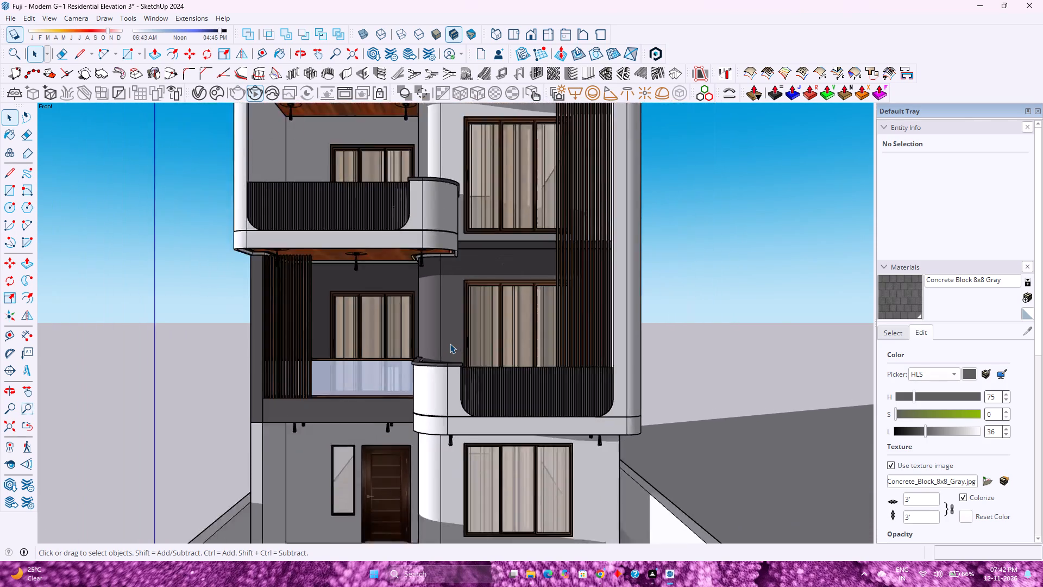
pyautogui.scroll(3, 450, 344)
pyautogui.scroll(-3, 450, 344)
pyautogui.scroll(3, 450, 344)
pyautogui.scroll(-3, 450, 344)
pyautogui.scroll(3, 450, 344)
pyautogui.scroll(-3, 450, 344)
pyautogui.scroll(3, 450, 344)
pyautogui.scroll(-3, 450, 344)
pyautogui.scroll(3, 450, 344)
pyautogui.scroll(-3, 450, 344)
pyautogui.scroll(2, 450, 344)
pyautogui.scroll(-4, 450, 342)
pyautogui.scroll(1, 450, 342)
# View the complete front elevation again, including the boundary wall, gate and ground shadow.
pyautogui.scroll(-12, 450, 342)
pyautogui.scroll(1, 450, 342)
pyautogui.scroll(-4, 450, 342)
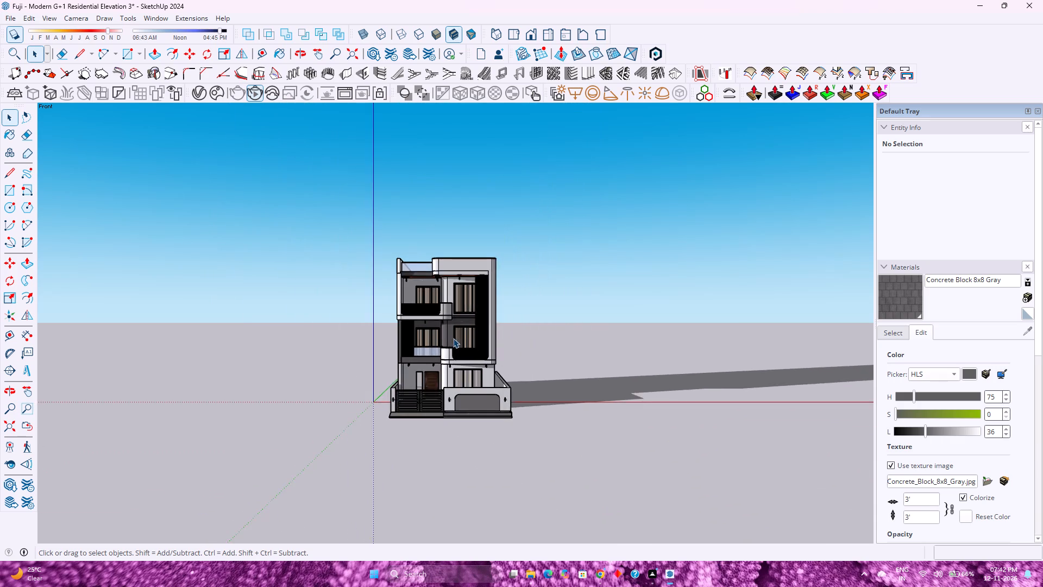
# Review the whole house from a distance, checking its overall front massing and ground shadow.
pyautogui.scroll(-5, 453, 338)
pyautogui.scroll(6, 454, 336)
pyautogui.scroll(-3, 454, 336)
pyautogui.scroll(3, 454, 336)
pyautogui.scroll(-3, 454, 336)
pyautogui.scroll(2, 454, 336)
pyautogui.scroll(-1, 454, 336)
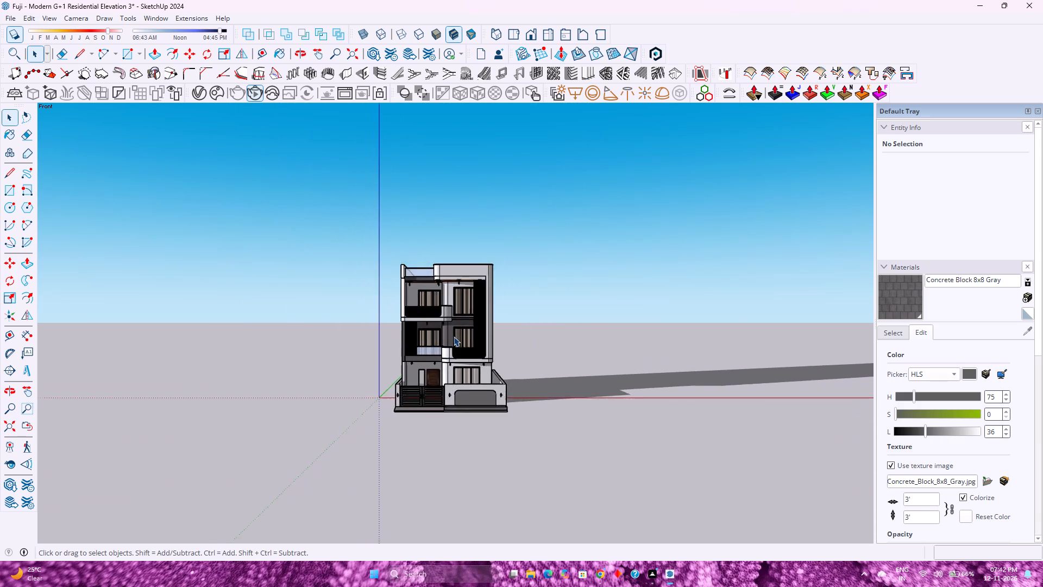
pyautogui.scroll(-2, 454, 336)
pyautogui.scroll(3, 454, 336)
pyautogui.scroll(-3, 454, 336)
pyautogui.scroll(3, 454, 336)
pyautogui.scroll(-2, 454, 336)
pyautogui.scroll(9, 454, 336)
pyautogui.scroll(-4, 454, 336)
pyautogui.scroll(3, 454, 336)
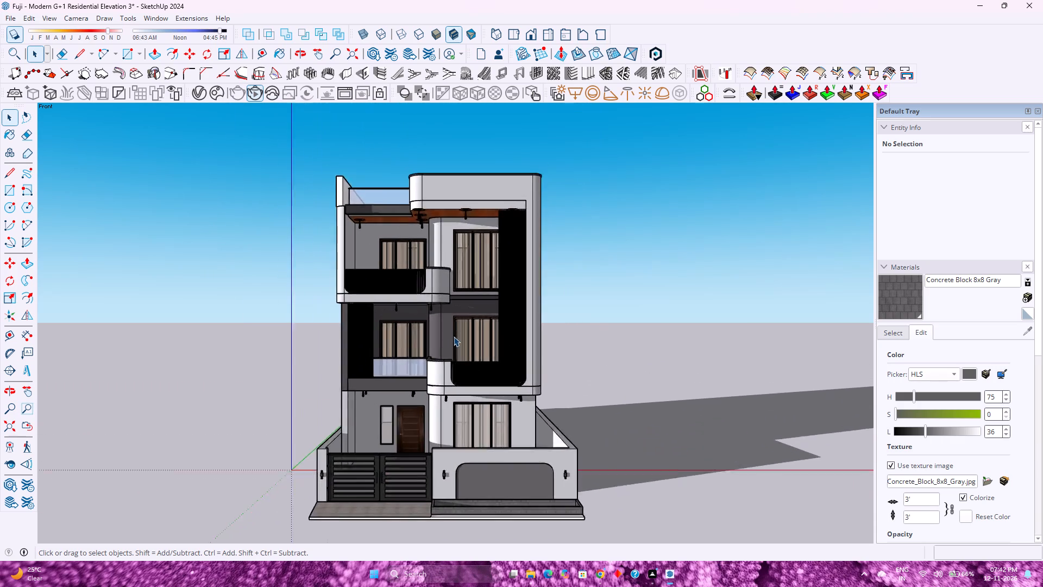
# Examine the complete front elevation from the roof parapet down to the boundary wall and entrance gate.
pyautogui.scroll(-3, 454, 336)
pyautogui.scroll(3, 454, 336)
pyautogui.scroll(-3, 454, 336)
pyautogui.scroll(3, 454, 336)
pyautogui.scroll(-3, 454, 336)
pyautogui.scroll(3, 454, 336)
pyautogui.scroll(-3, 454, 336)
pyautogui.scroll(3, 454, 336)
pyautogui.scroll(-3, 454, 336)
pyautogui.scroll(3, 454, 336)
pyautogui.scroll(-3, 454, 336)
pyautogui.scroll(3, 454, 336)
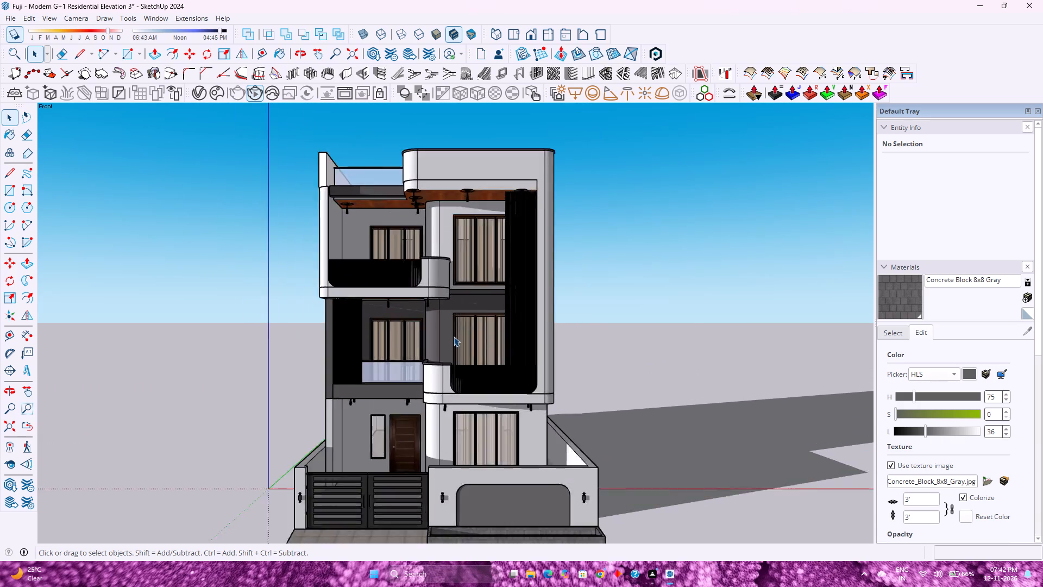
pyautogui.scroll(-3, 454, 336)
pyautogui.scroll(2, 454, 336)
pyautogui.scroll(-2, 454, 336)
pyautogui.scroll(3, 454, 336)
pyautogui.scroll(-3, 454, 336)
pyautogui.scroll(2, 454, 336)
pyautogui.scroll(-2, 454, 336)
pyautogui.scroll(2, 454, 336)
pyautogui.scroll(-3, 454, 336)
pyautogui.scroll(3, 454, 336)
pyautogui.scroll(-3, 454, 336)
pyautogui.scroll(3, 454, 336)
pyautogui.scroll(-2, 454, 336)
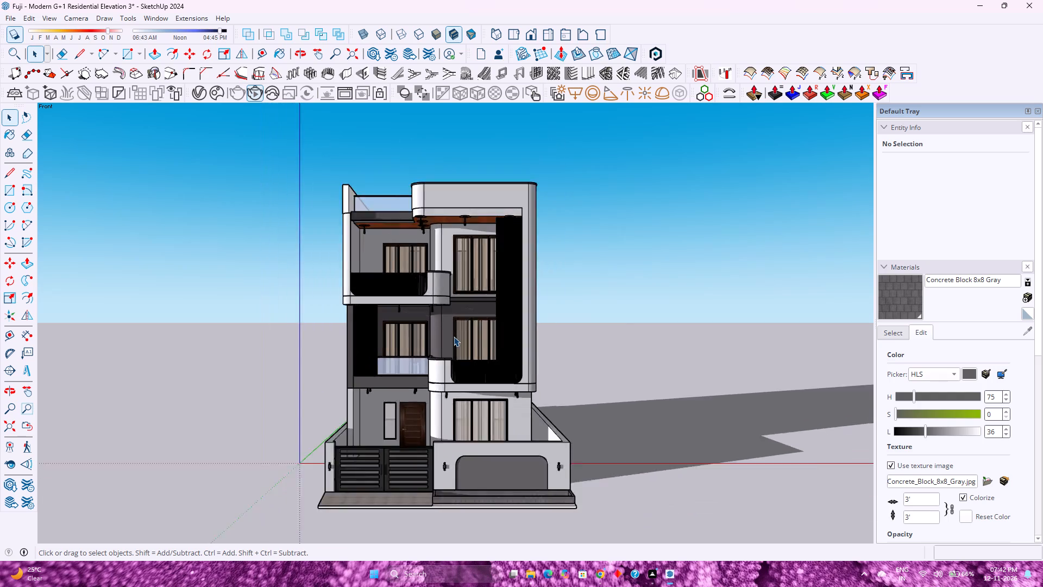
pyautogui.scroll(-1, 454, 336)
pyautogui.scroll(3, 454, 336)
pyautogui.scroll(-3, 454, 336)
pyautogui.scroll(3, 454, 336)
pyautogui.scroll(-3, 454, 336)
pyautogui.scroll(3, 454, 336)
pyautogui.scroll(-2, 454, 336)
pyautogui.scroll(2, 454, 336)
pyautogui.scroll(-3, 454, 336)
pyautogui.scroll(3, 454, 336)
pyautogui.scroll(-3, 454, 336)
pyautogui.scroll(3, 454, 336)
pyautogui.scroll(-3, 454, 336)
pyautogui.scroll(3, 454, 336)
pyautogui.scroll(-3, 454, 336)
pyautogui.scroll(2, 454, 336)
pyautogui.scroll(-2, 454, 336)
pyautogui.scroll(3, 454, 336)
pyautogui.scroll(-3, 454, 336)
pyautogui.scroll(3, 454, 336)
pyautogui.scroll(-3, 454, 336)
pyautogui.scroll(2, 454, 336)
pyautogui.scroll(-2, 454, 336)
pyautogui.scroll(3, 454, 336)
pyautogui.scroll(-4, 454, 336)
pyautogui.scroll(4, 454, 336)
pyautogui.scroll(-3, 454, 336)
pyautogui.scroll(2, 454, 336)
pyautogui.scroll(-3, 454, 336)
pyautogui.scroll(4, 454, 336)
pyautogui.scroll(-4, 454, 336)
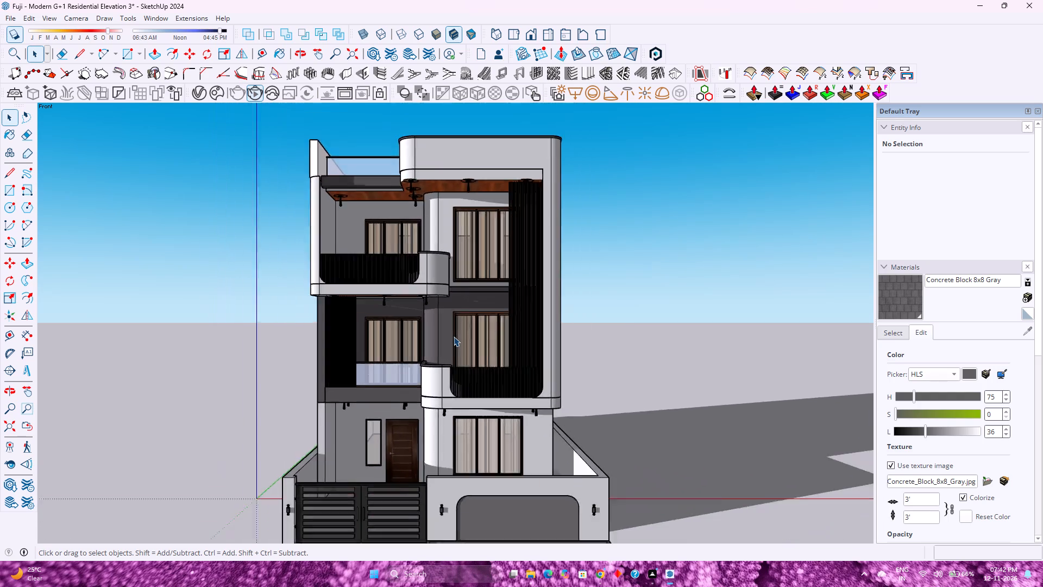
# Inspect the upper-floor balconies, black ribbed railings, vertical slat screen and wooden ceilings of the front facade more closely.
pyautogui.scroll(3, 454, 336)
pyautogui.scroll(-3, 454, 336)
pyautogui.scroll(3, 454, 336)
pyautogui.scroll(-3, 454, 336)
pyautogui.scroll(3, 454, 336)
pyautogui.scroll(-3, 454, 336)
pyautogui.scroll(3, 454, 336)
pyautogui.scroll(-3, 454, 336)
pyautogui.scroll(3, 454, 336)
pyautogui.scroll(-3, 454, 336)
pyautogui.scroll(2, 454, 336)
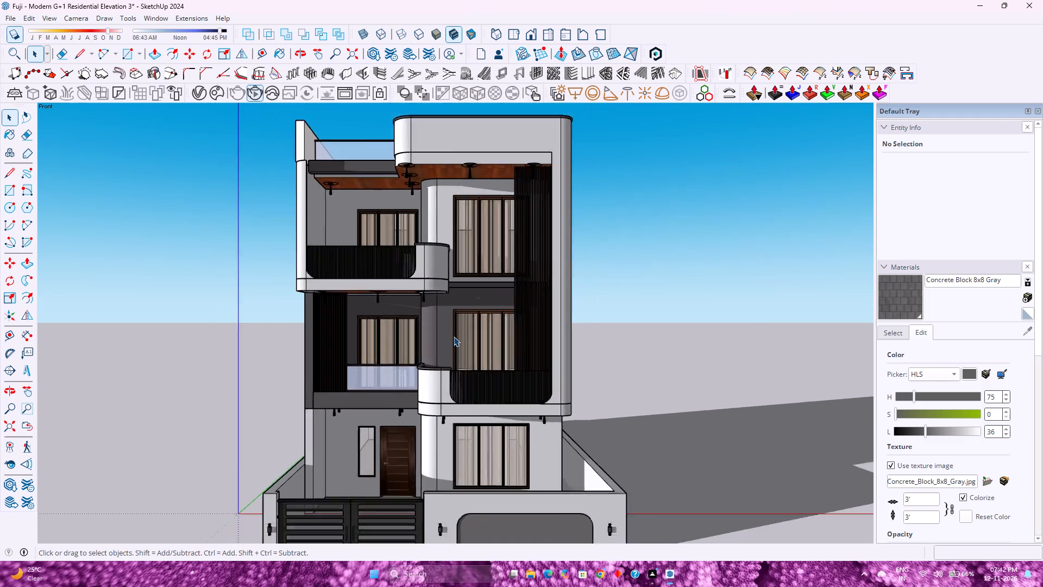
pyautogui.scroll(1, 454, 336)
pyautogui.scroll(-3, 454, 336)
pyautogui.scroll(2, 454, 336)
pyautogui.scroll(-3, 454, 336)
pyautogui.scroll(3, 454, 336)
pyautogui.scroll(-2, 454, 336)
pyautogui.scroll(2, 454, 336)
pyautogui.scroll(-3, 454, 336)
pyautogui.scroll(3, 454, 336)
pyautogui.scroll(-1, 454, 336)
pyautogui.scroll(2, 454, 336)
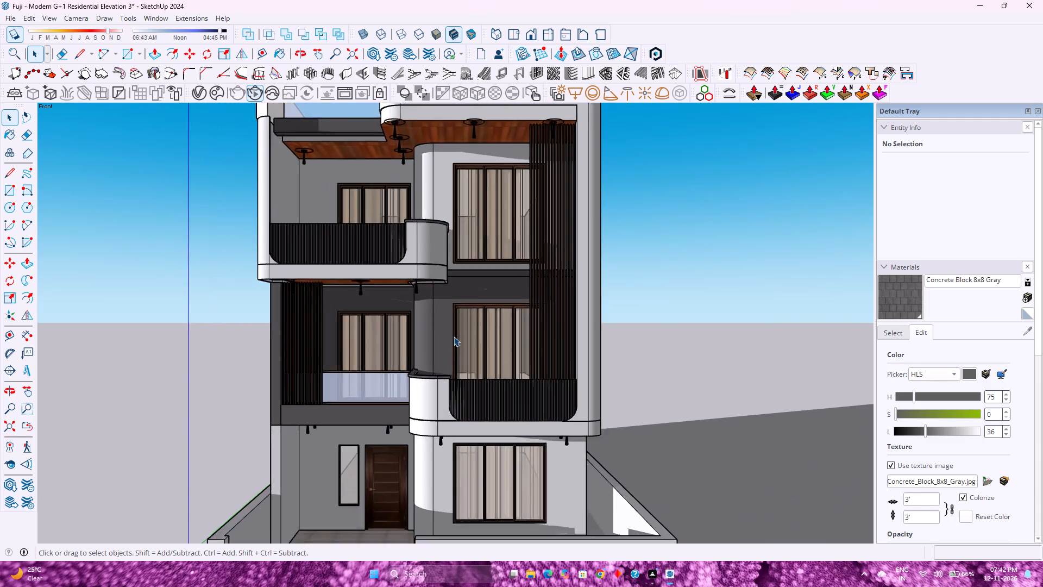
pyautogui.scroll(-4, 454, 336)
pyautogui.scroll(3, 454, 336)
pyautogui.scroll(-3, 454, 336)
pyautogui.scroll(3, 454, 336)
pyautogui.scroll(-3, 454, 336)
pyautogui.scroll(3, 454, 336)
pyautogui.scroll(-3, 454, 336)
pyautogui.scroll(3, 454, 336)
pyautogui.scroll(-2, 454, 336)
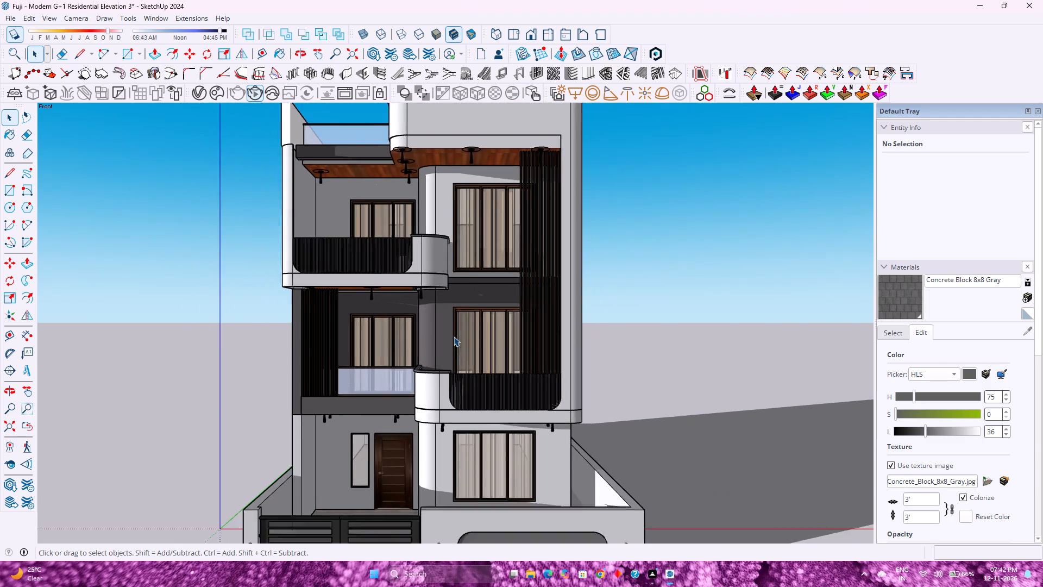
# Examine the front facade's curved balcony edges, windows, glass railing and ground-floor entrance door at close and medium range.
pyautogui.scroll(-1, 454, 336)
pyautogui.scroll(3, 454, 336)
pyautogui.scroll(-3, 454, 336)
pyautogui.scroll(3, 454, 336)
pyautogui.scroll(-2, 454, 336)
pyautogui.scroll(2, 454, 336)
pyautogui.scroll(-3, 454, 336)
pyautogui.scroll(3, 454, 336)
pyautogui.scroll(-3, 454, 336)
pyautogui.scroll(3, 454, 336)
pyautogui.scroll(-3, 454, 336)
pyautogui.scroll(3, 454, 336)
pyautogui.scroll(-3, 454, 336)
pyautogui.scroll(3, 454, 336)
pyautogui.scroll(-3, 454, 336)
pyautogui.scroll(3, 454, 336)
pyautogui.scroll(-3, 454, 336)
pyautogui.scroll(3, 454, 336)
pyautogui.scroll(-4, 454, 336)
pyautogui.scroll(3, 454, 336)
pyautogui.scroll(-2, 454, 336)
pyautogui.scroll(3, 454, 336)
pyautogui.scroll(-3, 454, 336)
pyautogui.scroll(2, 454, 336)
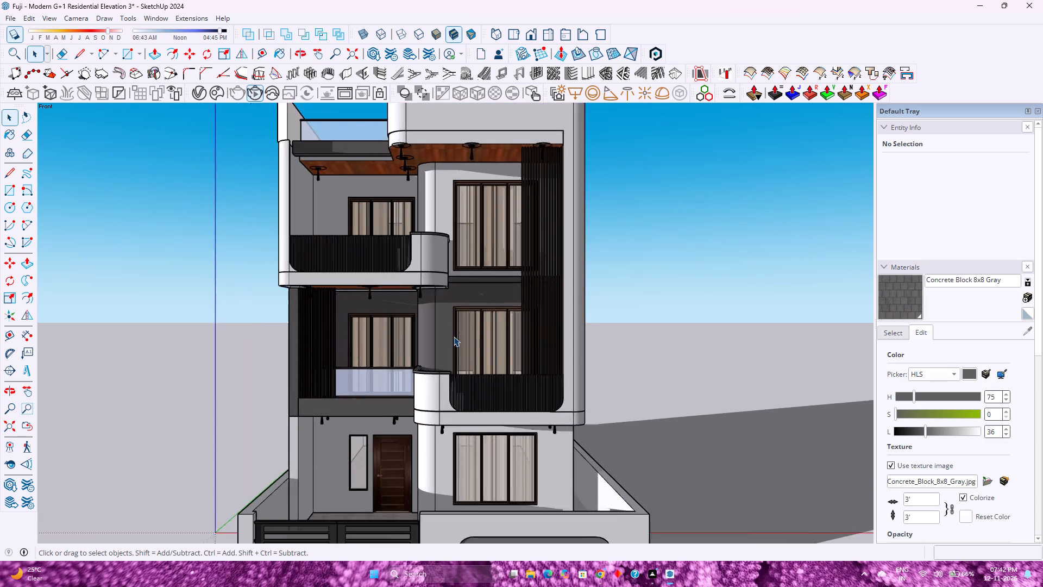
pyautogui.scroll(-2, 454, 336)
pyautogui.scroll(2, 454, 336)
pyautogui.scroll(-3, 454, 336)
pyautogui.scroll(4, 454, 336)
pyautogui.scroll(-3, 454, 336)
pyautogui.scroll(3, 454, 336)
pyautogui.scroll(-4, 454, 336)
pyautogui.scroll(2, 454, 336)
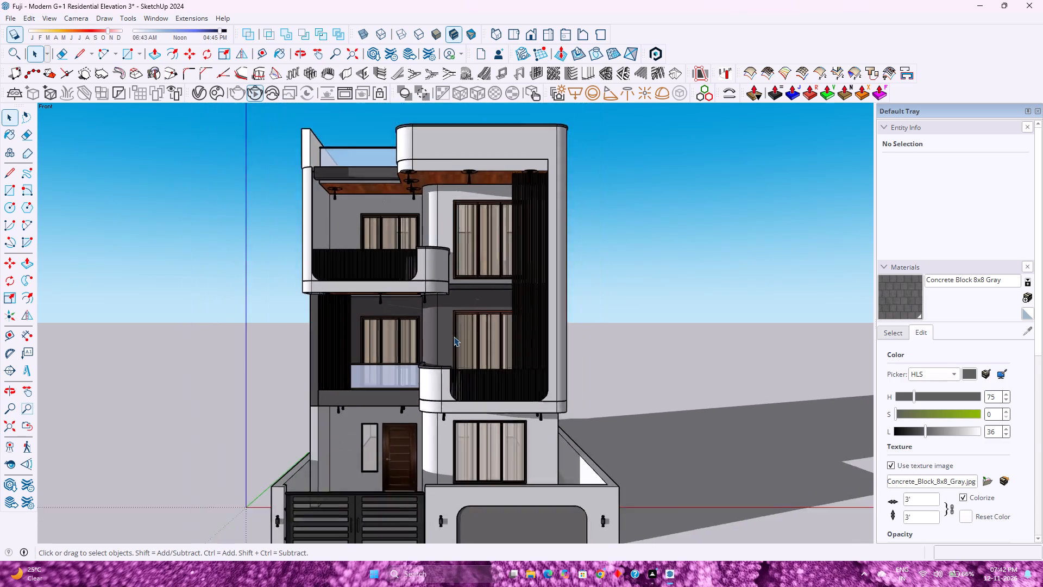
pyautogui.scroll(1, 454, 336)
pyautogui.scroll(-2, 454, 336)
pyautogui.scroll(2, 454, 336)
pyautogui.scroll(-3, 454, 336)
pyautogui.scroll(3, 454, 336)
pyautogui.scroll(-3, 454, 336)
pyautogui.scroll(3, 454, 336)
pyautogui.scroll(-3, 454, 336)
pyautogui.scroll(3, 454, 336)
pyautogui.scroll(-2, 454, 336)
pyautogui.scroll(3, 454, 336)
pyautogui.scroll(-1, 454, 336)
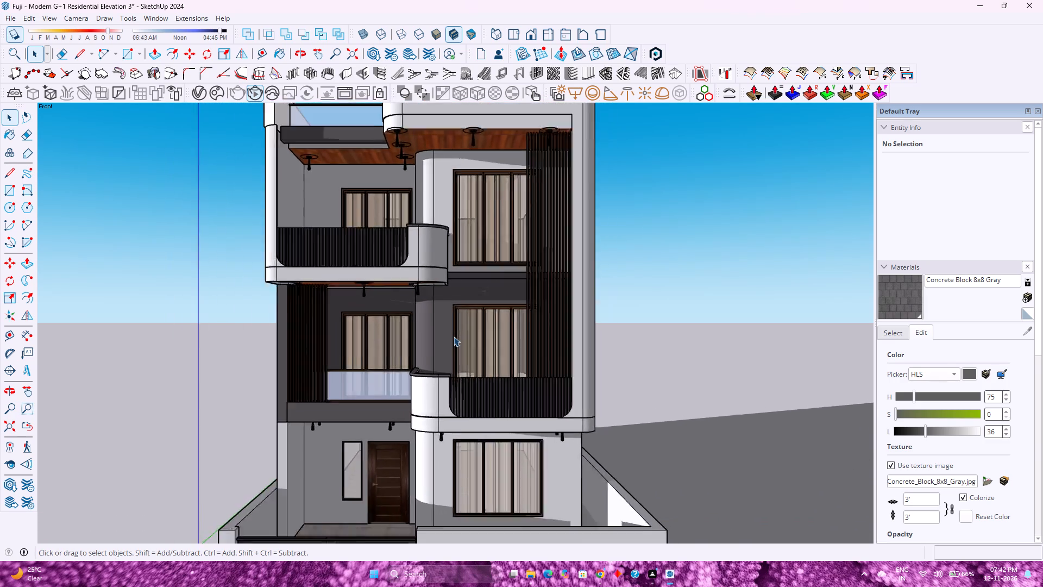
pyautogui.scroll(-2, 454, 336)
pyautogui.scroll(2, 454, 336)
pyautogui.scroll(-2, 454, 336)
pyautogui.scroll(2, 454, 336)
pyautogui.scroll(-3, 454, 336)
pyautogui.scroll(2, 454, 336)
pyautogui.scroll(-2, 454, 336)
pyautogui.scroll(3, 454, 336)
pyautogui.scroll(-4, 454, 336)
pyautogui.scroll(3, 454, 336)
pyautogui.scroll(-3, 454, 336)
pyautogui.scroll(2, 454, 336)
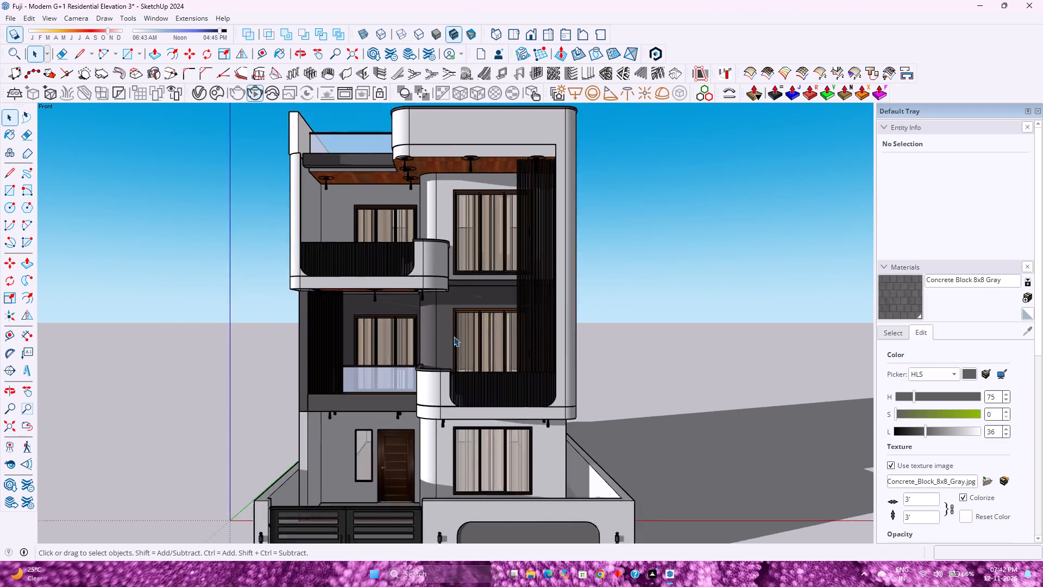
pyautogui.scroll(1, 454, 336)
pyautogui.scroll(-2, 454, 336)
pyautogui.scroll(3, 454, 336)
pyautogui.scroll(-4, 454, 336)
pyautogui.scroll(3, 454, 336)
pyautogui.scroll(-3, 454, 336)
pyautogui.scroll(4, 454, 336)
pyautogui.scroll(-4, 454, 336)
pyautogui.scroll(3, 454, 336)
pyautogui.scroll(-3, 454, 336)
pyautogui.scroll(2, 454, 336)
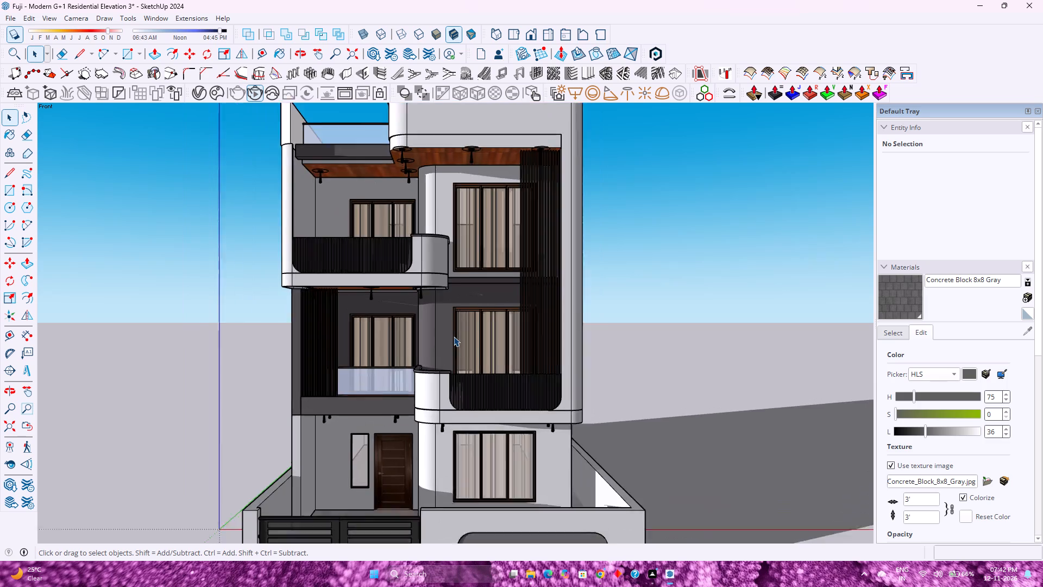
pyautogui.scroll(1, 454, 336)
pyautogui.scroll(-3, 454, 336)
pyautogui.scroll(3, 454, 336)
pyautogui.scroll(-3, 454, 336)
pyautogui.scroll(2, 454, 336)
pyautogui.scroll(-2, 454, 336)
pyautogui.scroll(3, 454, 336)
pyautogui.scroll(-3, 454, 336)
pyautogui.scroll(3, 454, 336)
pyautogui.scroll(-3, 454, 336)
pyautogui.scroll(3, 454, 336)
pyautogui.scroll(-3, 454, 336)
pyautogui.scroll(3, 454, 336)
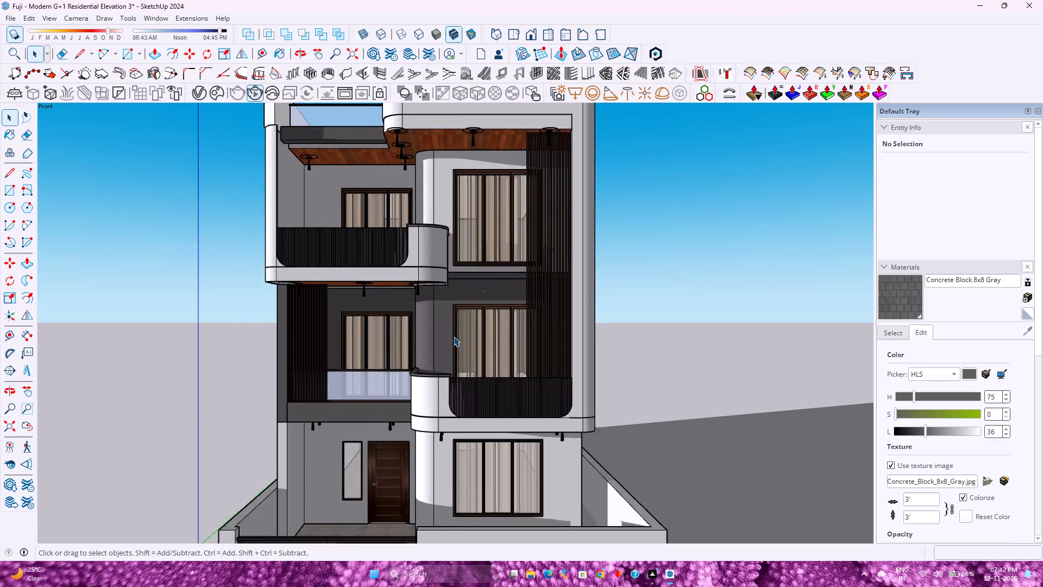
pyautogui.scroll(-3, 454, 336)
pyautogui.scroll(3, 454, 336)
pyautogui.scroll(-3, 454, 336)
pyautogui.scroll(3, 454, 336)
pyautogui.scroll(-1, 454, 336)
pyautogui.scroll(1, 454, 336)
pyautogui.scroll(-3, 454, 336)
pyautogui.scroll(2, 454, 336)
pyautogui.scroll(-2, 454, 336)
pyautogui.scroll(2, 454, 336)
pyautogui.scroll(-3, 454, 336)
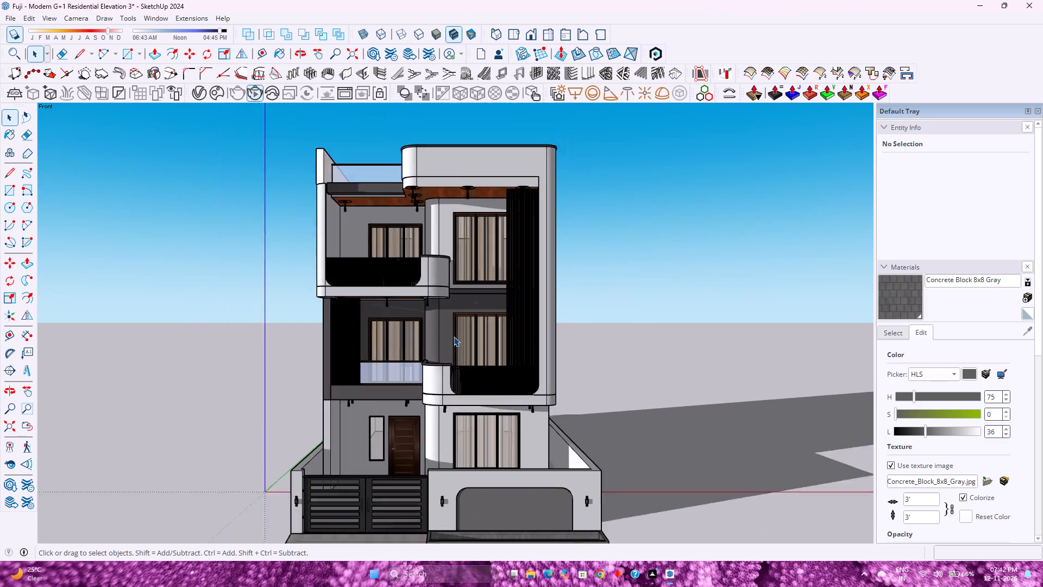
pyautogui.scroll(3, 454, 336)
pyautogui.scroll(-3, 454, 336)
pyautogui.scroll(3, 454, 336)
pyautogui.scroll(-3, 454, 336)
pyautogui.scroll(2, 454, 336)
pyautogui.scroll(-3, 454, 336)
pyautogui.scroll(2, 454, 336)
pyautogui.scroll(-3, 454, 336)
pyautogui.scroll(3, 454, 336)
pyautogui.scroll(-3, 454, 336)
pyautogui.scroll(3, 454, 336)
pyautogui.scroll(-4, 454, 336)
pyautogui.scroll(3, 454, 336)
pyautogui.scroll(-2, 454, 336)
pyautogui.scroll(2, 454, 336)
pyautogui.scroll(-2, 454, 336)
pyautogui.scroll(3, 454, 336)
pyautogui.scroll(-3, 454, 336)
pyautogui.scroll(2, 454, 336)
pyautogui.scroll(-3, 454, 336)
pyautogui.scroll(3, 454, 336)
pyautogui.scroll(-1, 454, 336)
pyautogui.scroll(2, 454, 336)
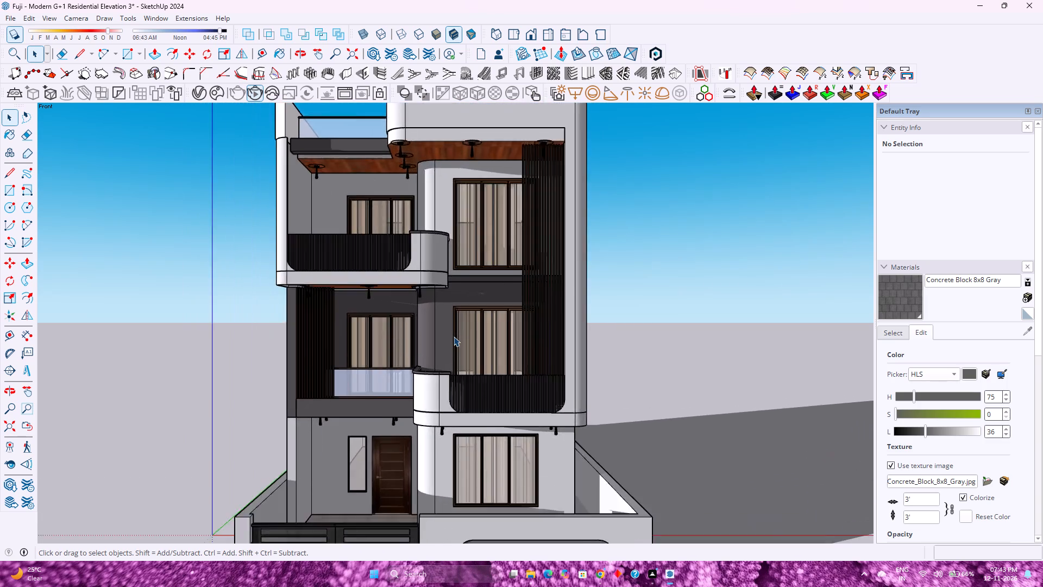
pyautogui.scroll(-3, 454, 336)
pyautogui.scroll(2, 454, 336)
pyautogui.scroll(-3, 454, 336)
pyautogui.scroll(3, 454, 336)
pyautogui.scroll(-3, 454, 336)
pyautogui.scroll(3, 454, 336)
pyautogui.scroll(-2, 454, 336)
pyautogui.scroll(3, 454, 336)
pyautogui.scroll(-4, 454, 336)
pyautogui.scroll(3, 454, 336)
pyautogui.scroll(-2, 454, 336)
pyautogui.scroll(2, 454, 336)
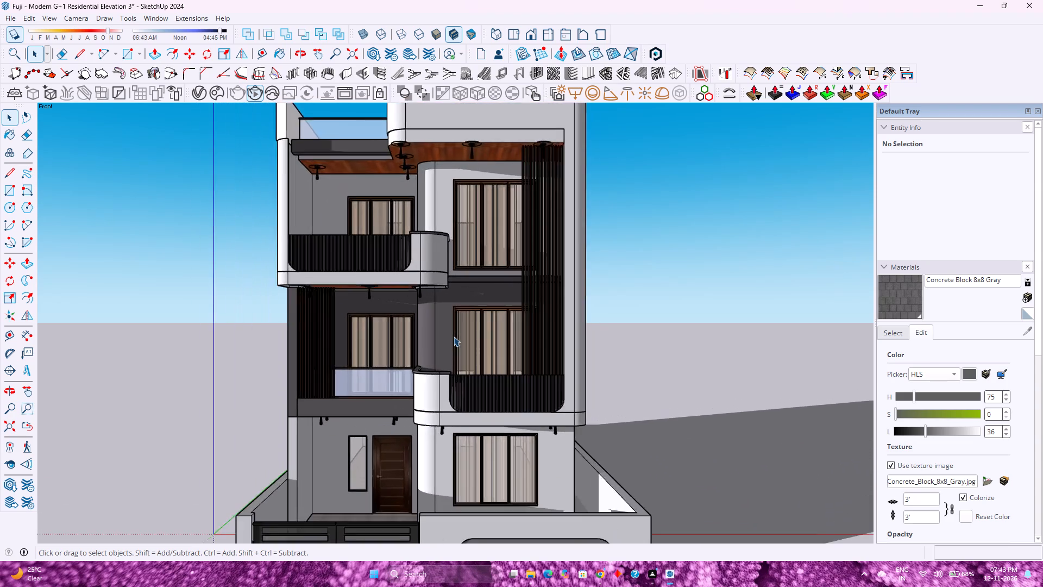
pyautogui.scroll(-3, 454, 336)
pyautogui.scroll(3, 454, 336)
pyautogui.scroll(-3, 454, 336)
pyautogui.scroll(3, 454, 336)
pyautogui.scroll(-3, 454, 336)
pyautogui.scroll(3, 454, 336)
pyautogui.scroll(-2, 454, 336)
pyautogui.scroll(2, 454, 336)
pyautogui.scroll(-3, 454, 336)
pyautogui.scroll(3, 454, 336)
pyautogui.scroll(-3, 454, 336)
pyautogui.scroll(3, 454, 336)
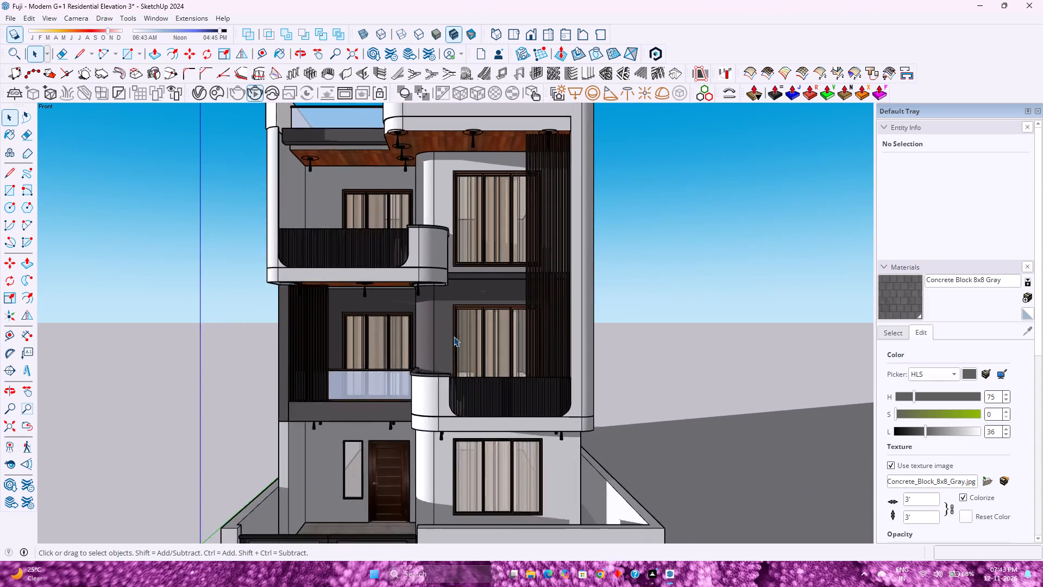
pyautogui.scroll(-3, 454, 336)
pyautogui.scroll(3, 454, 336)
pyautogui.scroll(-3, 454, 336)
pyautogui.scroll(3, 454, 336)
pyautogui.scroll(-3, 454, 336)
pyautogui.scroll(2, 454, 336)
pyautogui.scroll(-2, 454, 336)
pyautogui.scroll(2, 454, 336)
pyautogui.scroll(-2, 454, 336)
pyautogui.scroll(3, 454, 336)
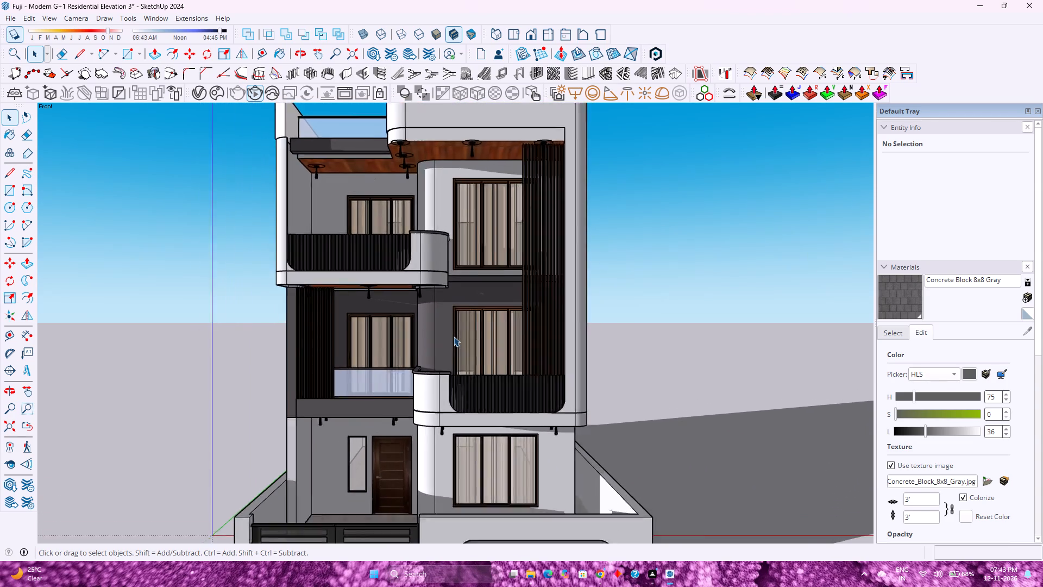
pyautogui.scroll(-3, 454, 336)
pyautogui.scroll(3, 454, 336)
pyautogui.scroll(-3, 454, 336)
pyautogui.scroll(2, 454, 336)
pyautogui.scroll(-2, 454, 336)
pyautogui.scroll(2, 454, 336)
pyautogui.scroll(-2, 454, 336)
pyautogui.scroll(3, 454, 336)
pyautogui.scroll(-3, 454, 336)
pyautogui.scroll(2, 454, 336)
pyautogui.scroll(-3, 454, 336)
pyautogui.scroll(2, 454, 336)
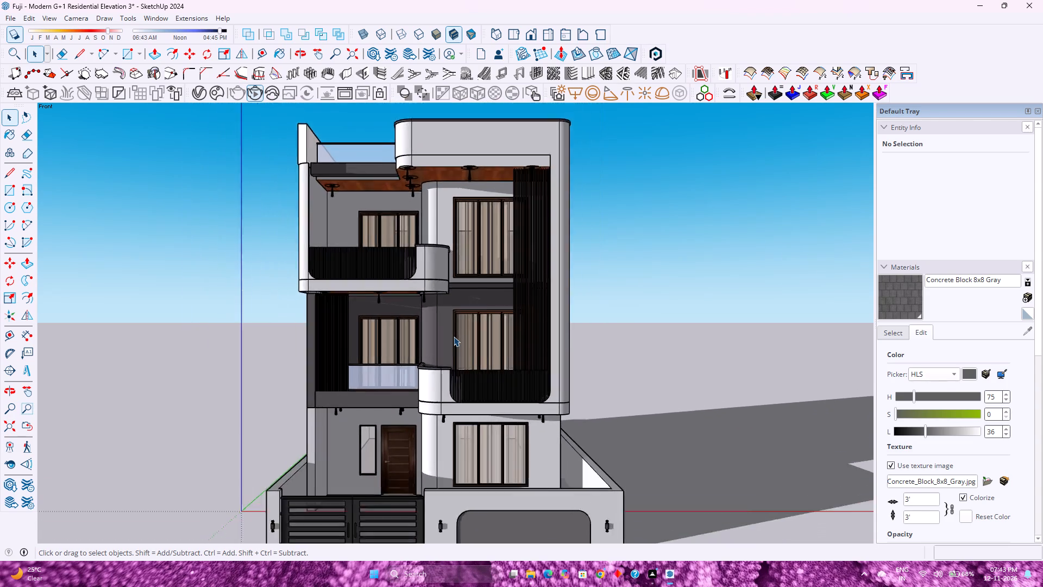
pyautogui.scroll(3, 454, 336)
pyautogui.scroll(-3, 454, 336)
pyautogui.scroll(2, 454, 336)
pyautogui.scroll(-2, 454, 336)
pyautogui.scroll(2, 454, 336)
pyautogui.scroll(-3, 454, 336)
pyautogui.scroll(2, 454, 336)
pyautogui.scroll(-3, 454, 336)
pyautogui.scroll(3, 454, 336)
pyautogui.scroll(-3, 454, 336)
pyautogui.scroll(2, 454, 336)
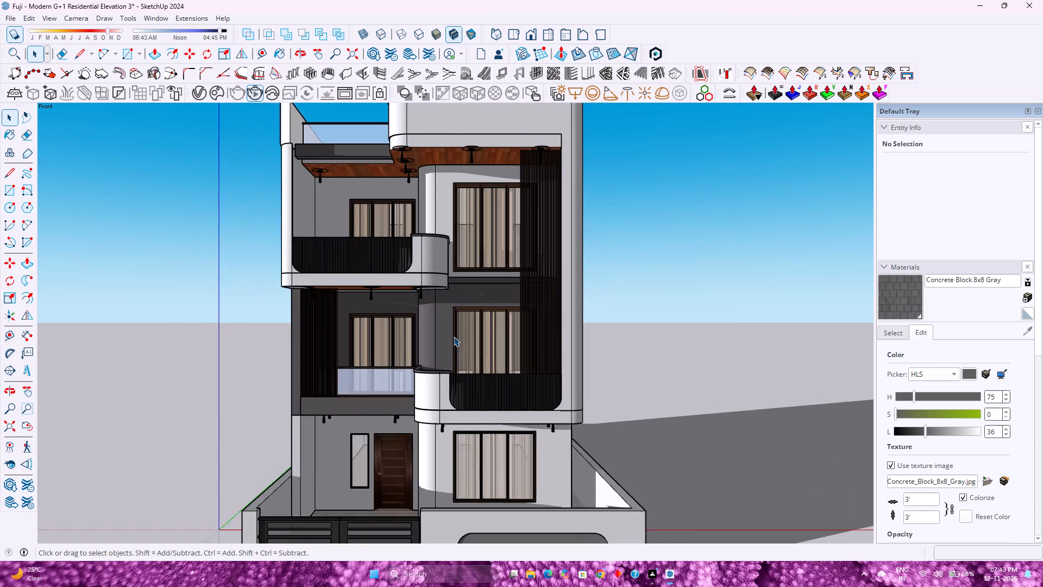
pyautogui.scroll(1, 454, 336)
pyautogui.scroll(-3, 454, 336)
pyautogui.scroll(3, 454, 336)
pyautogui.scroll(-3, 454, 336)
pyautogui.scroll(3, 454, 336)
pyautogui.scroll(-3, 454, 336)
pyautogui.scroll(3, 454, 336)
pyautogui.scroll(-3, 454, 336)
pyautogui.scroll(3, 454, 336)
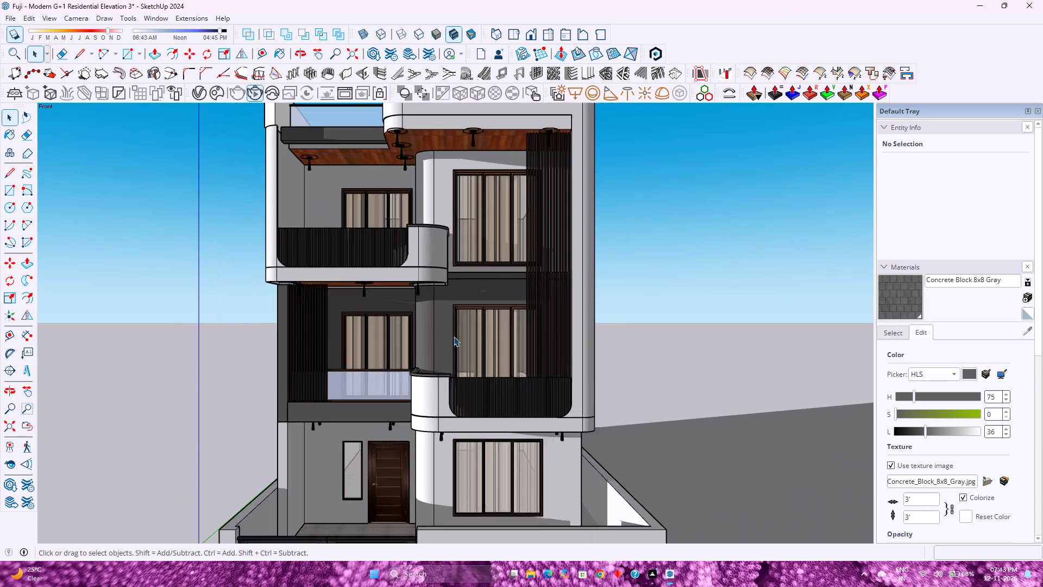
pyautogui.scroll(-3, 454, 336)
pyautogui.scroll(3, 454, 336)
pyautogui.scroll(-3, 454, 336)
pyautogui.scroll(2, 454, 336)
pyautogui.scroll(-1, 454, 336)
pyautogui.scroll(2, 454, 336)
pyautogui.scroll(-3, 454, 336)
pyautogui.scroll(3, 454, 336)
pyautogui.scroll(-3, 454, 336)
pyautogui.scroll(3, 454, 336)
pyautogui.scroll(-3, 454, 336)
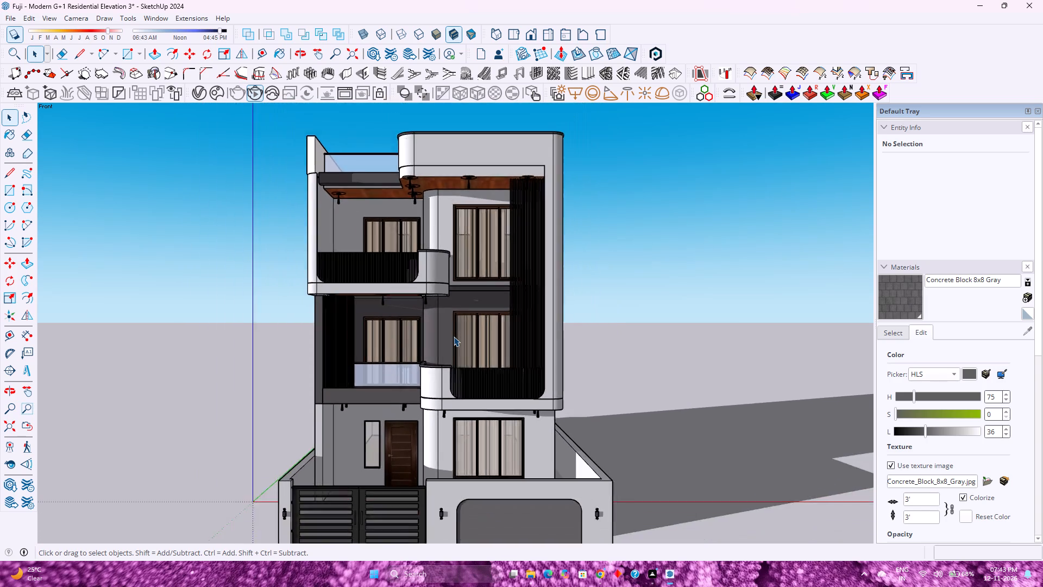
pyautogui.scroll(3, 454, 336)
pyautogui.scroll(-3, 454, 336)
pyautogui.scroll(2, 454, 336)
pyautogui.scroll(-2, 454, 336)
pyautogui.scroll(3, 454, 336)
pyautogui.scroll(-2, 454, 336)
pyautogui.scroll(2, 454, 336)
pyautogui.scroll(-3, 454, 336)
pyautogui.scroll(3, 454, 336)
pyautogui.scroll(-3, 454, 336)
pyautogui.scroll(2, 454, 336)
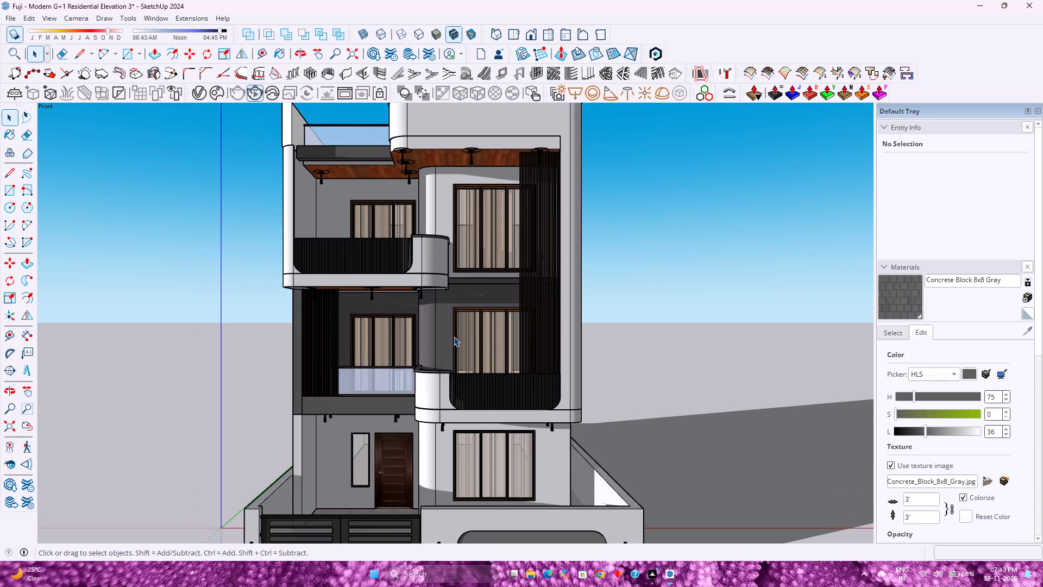
# Examine the front elevation at medium range, from the roof parapet and stacked balconies down to the entrance door and boundary wall.
pyautogui.scroll(-3, 454, 336)
pyautogui.scroll(3, 454, 336)
pyautogui.scroll(-3, 454, 336)
pyautogui.scroll(4, 454, 336)
pyautogui.scroll(-4, 454, 336)
pyautogui.scroll(3, 454, 336)
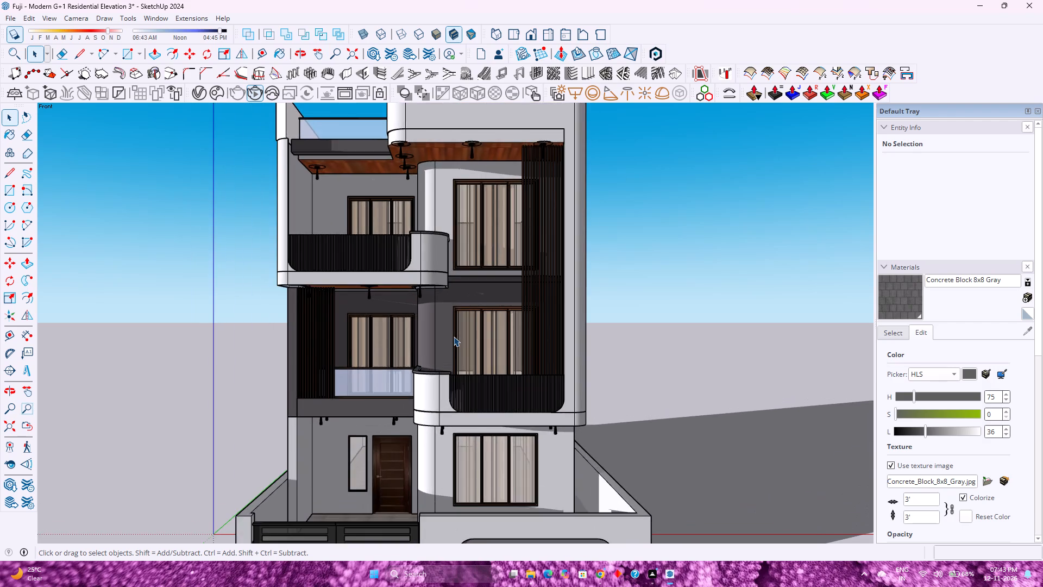
pyautogui.scroll(-2, 454, 336)
pyautogui.scroll(3, 454, 336)
pyautogui.scroll(-4, 454, 336)
pyautogui.scroll(3, 454, 336)
pyautogui.scroll(-1, 454, 336)
pyautogui.scroll(2, 454, 336)
pyautogui.scroll(-4, 454, 336)
pyautogui.scroll(4, 454, 336)
pyautogui.scroll(-4, 454, 336)
pyautogui.scroll(1, 454, 336)
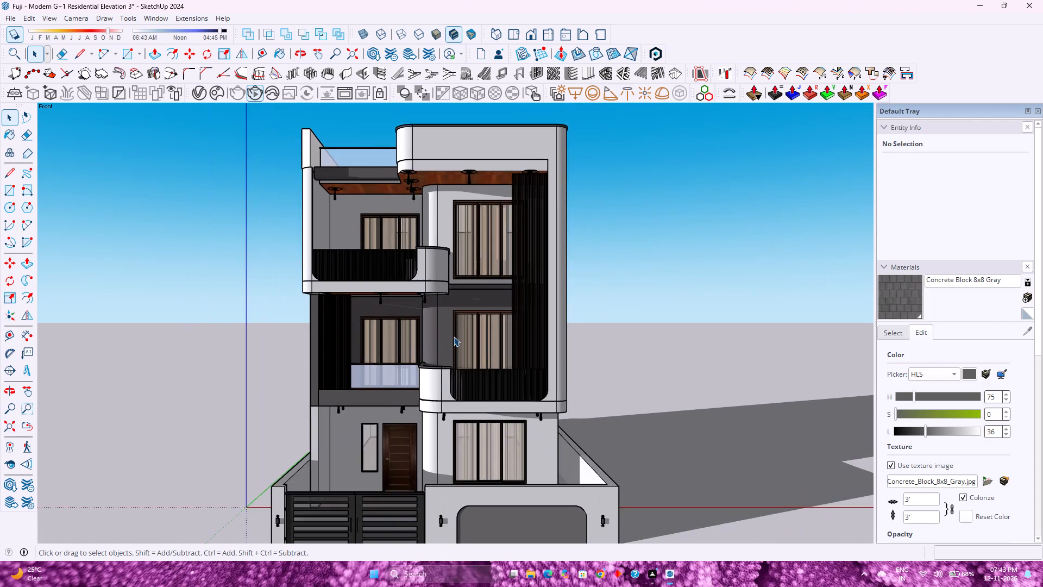
pyautogui.scroll(2, 454, 336)
pyautogui.scroll(-2, 454, 336)
pyautogui.scroll(3, 454, 336)
pyautogui.scroll(-3, 454, 336)
pyautogui.scroll(2, 454, 336)
pyautogui.scroll(-3, 454, 336)
pyautogui.scroll(4, 454, 336)
pyautogui.scroll(-4, 454, 336)
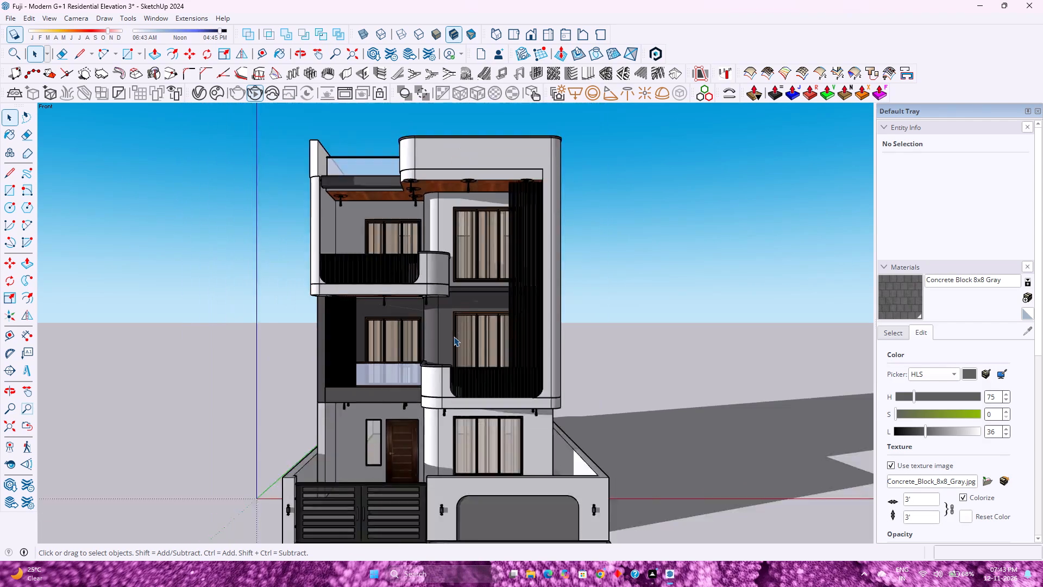
pyautogui.scroll(3, 454, 336)
pyautogui.scroll(-3, 454, 336)
pyautogui.scroll(3, 454, 336)
pyautogui.scroll(-3, 454, 336)
pyautogui.scroll(3, 454, 336)
pyautogui.scroll(-3, 454, 336)
pyautogui.scroll(2, 454, 336)
pyautogui.scroll(-3, 454, 336)
pyautogui.scroll(1, 454, 336)
pyautogui.scroll(-3, 454, 336)
pyautogui.scroll(1, 454, 336)
pyautogui.scroll(-4, 454, 336)
pyautogui.scroll(1, 454, 336)
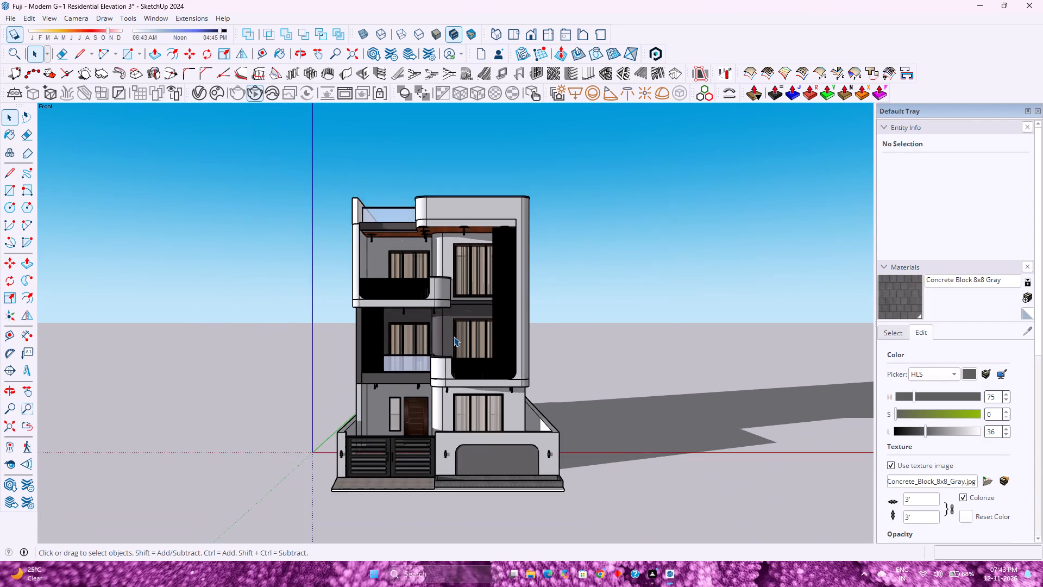
# Review the whole house from a distance, checking its front proportions, boundary wall and the shadow cast on the ground.
pyautogui.scroll(-10, 454, 336)
pyautogui.scroll(1, 454, 337)
pyautogui.scroll(-3, 454, 337)
pyautogui.scroll(3, 454, 337)
pyautogui.scroll(-3, 454, 337)
pyautogui.scroll(2, 454, 337)
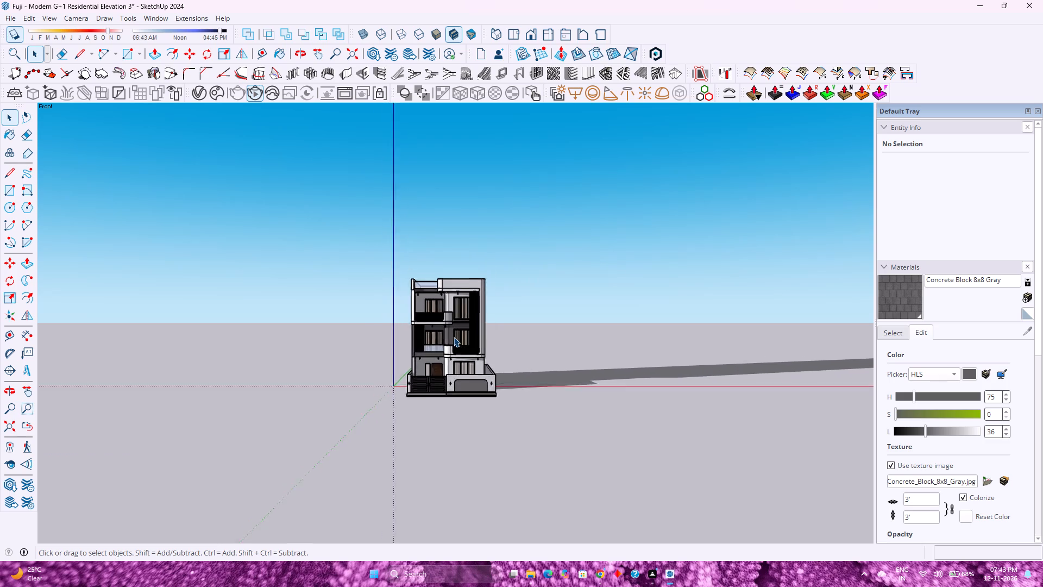
pyautogui.scroll(1, 454, 337)
pyautogui.scroll(-3, 454, 337)
pyautogui.scroll(3, 454, 337)
pyautogui.scroll(-3, 454, 337)
pyautogui.scroll(3, 454, 337)
pyautogui.scroll(-3, 454, 337)
pyautogui.scroll(3, 454, 337)
pyautogui.scroll(-3, 454, 337)
pyautogui.scroll(3, 454, 337)
pyautogui.scroll(-3, 454, 337)
pyautogui.scroll(3, 454, 337)
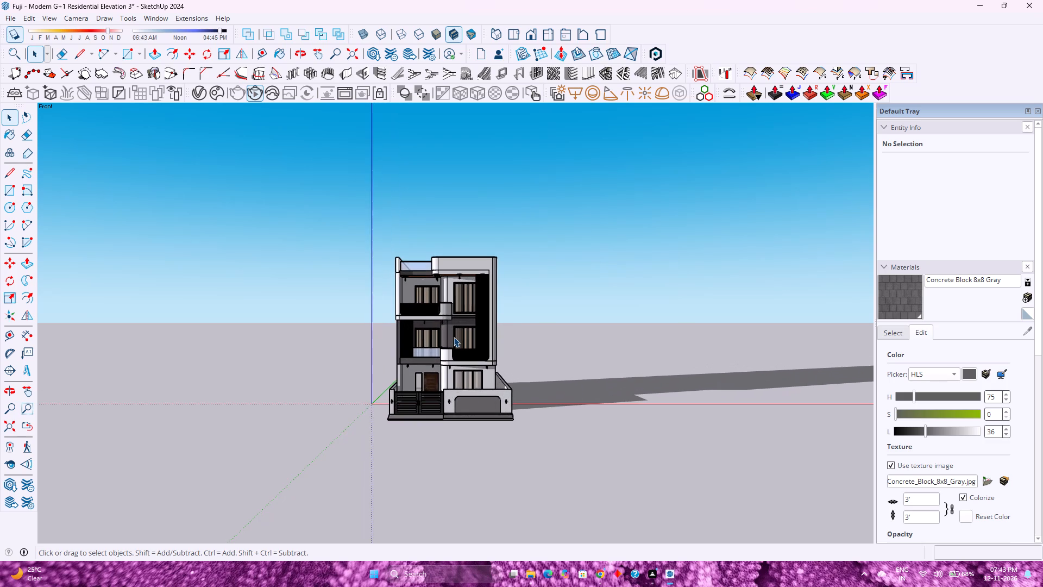
pyautogui.scroll(-3, 454, 337)
pyautogui.scroll(3, 454, 337)
pyautogui.scroll(-3, 454, 337)
pyautogui.scroll(2, 454, 337)
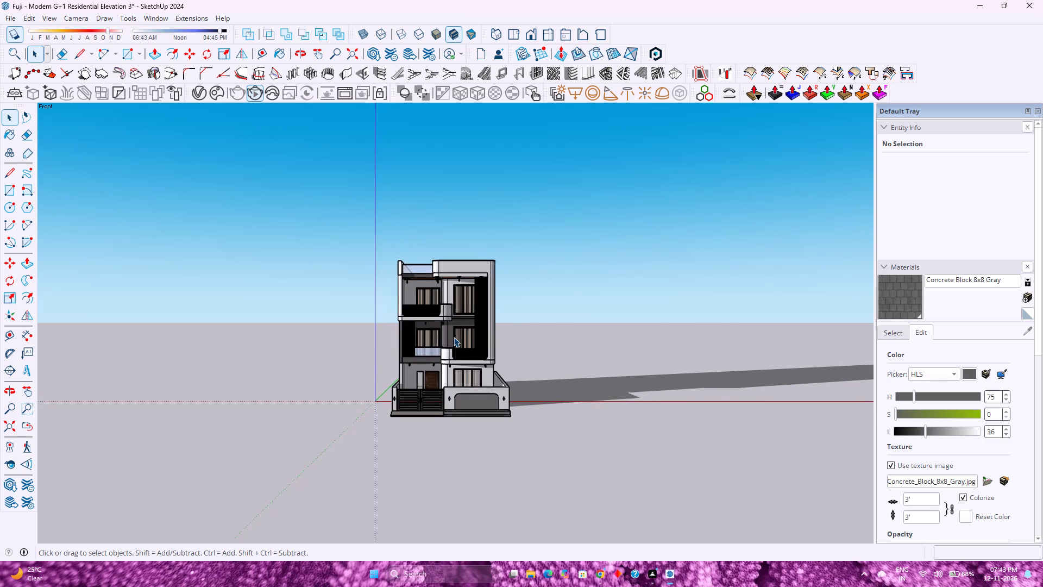
pyautogui.scroll(1, 454, 337)
pyautogui.scroll(-3, 454, 337)
pyautogui.scroll(3, 454, 337)
pyautogui.scroll(-3, 454, 337)
pyautogui.scroll(3, 454, 337)
pyautogui.scroll(-3, 454, 337)
pyautogui.scroll(2, 454, 337)
pyautogui.scroll(-7, 454, 337)
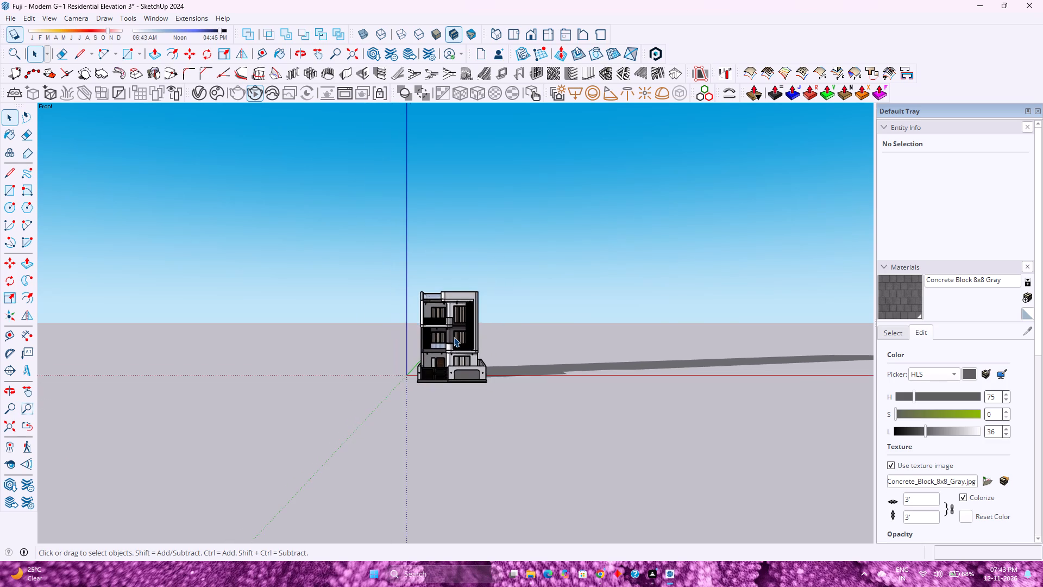
pyautogui.scroll(-3, 454, 337)
pyautogui.scroll(6, 454, 337)
pyautogui.scroll(-3, 454, 337)
pyautogui.scroll(2, 454, 337)
pyautogui.scroll(-3, 454, 337)
pyautogui.scroll(3, 454, 337)
pyautogui.scroll(-2, 454, 337)
pyautogui.scroll(3, 454, 337)
pyautogui.scroll(-3, 454, 337)
pyautogui.scroll(3, 454, 337)
pyautogui.scroll(-3, 454, 337)
pyautogui.scroll(2, 454, 337)
pyautogui.scroll(-3, 454, 337)
pyautogui.scroll(3, 454, 337)
pyautogui.scroll(-2, 454, 337)
pyautogui.scroll(2, 454, 337)
pyautogui.scroll(-2, 454, 337)
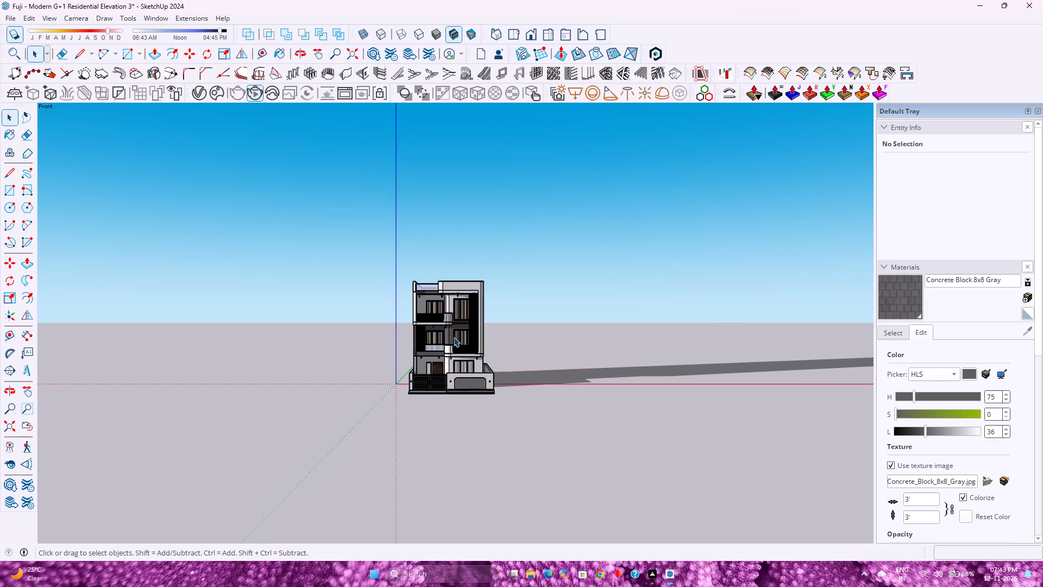
pyautogui.scroll(-1, 454, 337)
pyautogui.scroll(3, 454, 337)
pyautogui.scroll(-3, 454, 337)
pyautogui.scroll(3, 454, 337)
pyautogui.scroll(-3, 454, 337)
pyautogui.scroll(3, 454, 337)
pyautogui.scroll(-3, 454, 337)
pyautogui.scroll(3, 454, 337)
pyautogui.scroll(-3, 454, 337)
pyautogui.scroll(3, 454, 337)
pyautogui.scroll(-3, 454, 337)
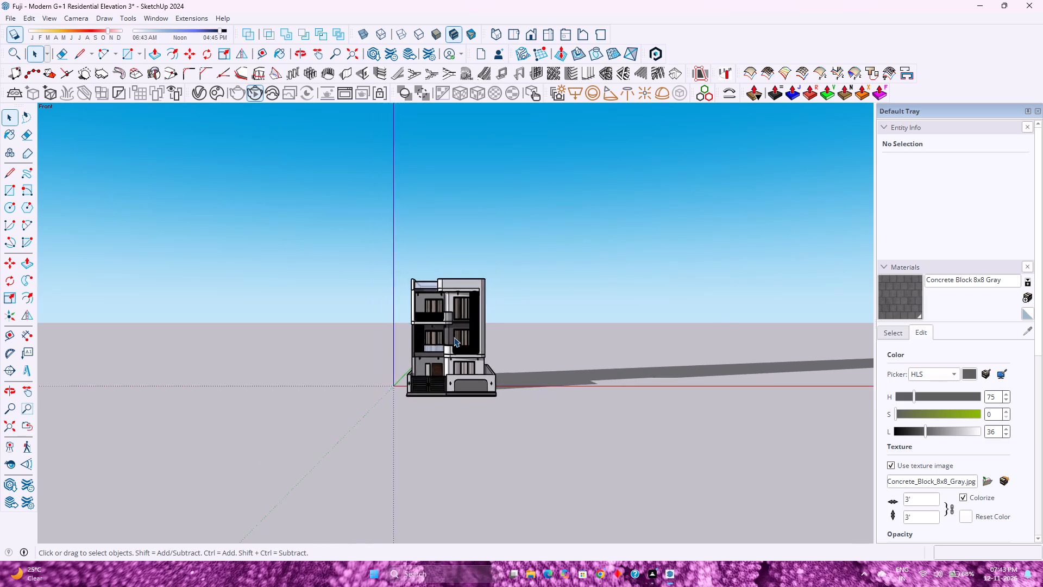
pyautogui.scroll(3, 454, 337)
pyautogui.scroll(-3, 454, 337)
pyautogui.scroll(3, 454, 337)
pyautogui.scroll(-3, 454, 337)
pyautogui.scroll(3, 454, 337)
pyautogui.scroll(-3, 454, 337)
pyautogui.scroll(3, 454, 337)
pyautogui.scroll(-3, 454, 337)
pyautogui.scroll(3, 454, 337)
pyautogui.scroll(-3, 454, 337)
pyautogui.scroll(3, 454, 337)
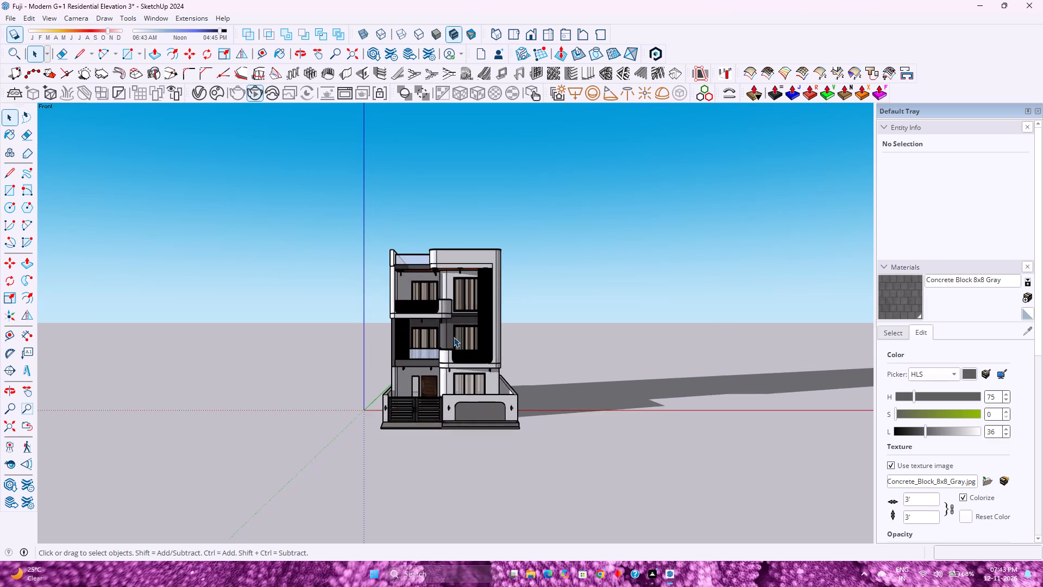
pyautogui.scroll(-3, 454, 337)
pyautogui.scroll(3, 454, 337)
pyautogui.scroll(-3, 454, 337)
pyautogui.scroll(3, 454, 337)
pyautogui.scroll(-3, 454, 337)
pyautogui.scroll(2, 454, 337)
pyautogui.scroll(-2, 454, 337)
pyautogui.scroll(2, 454, 337)
pyautogui.scroll(-2, 454, 337)
pyautogui.scroll(3, 454, 337)
pyautogui.scroll(-3, 454, 337)
pyautogui.scroll(3, 454, 337)
pyautogui.scroll(-4, 454, 337)
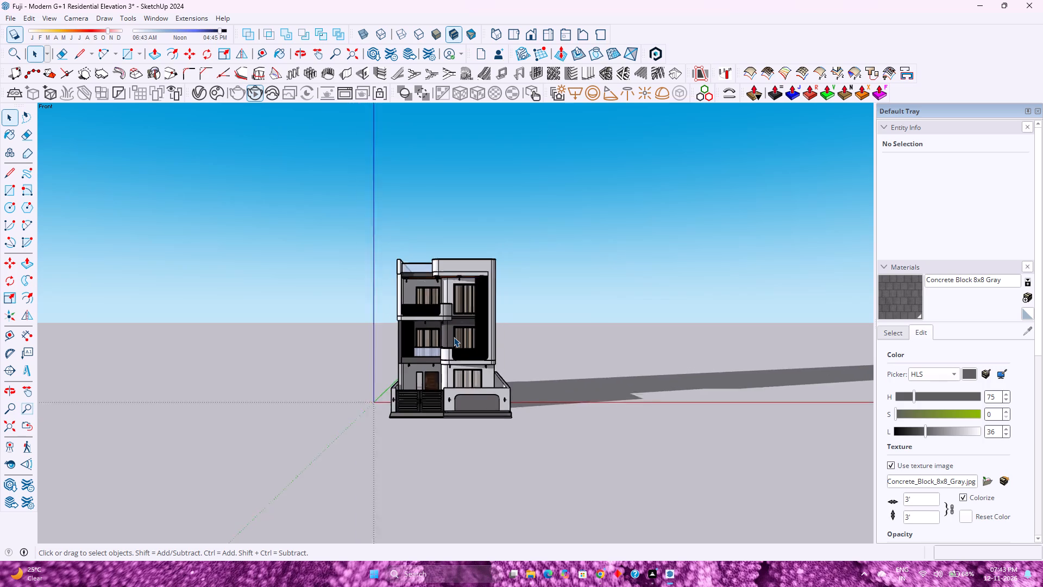
pyautogui.scroll(3, 454, 337)
pyautogui.scroll(-2, 454, 337)
# Inspect the front facade's curved balconies, black ribbed railings, vertical slat screens, windows and wooden ceilings at closer range.
pyautogui.scroll(15, 454, 337)
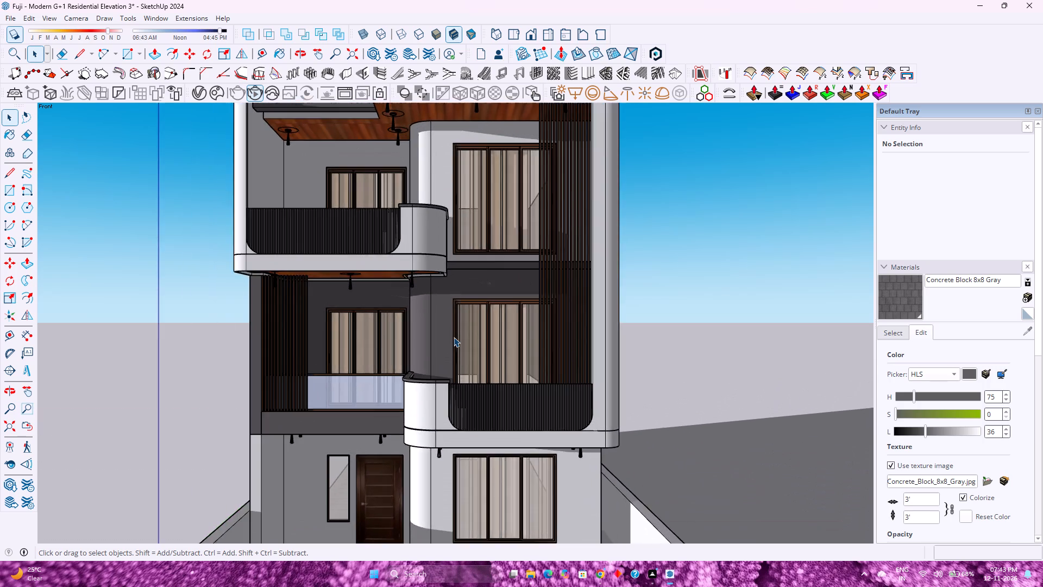
pyautogui.scroll(-3, 454, 337)
pyautogui.scroll(2, 454, 337)
pyautogui.scroll(-3, 454, 337)
pyautogui.scroll(3, 454, 337)
pyautogui.scroll(-2, 454, 337)
pyautogui.scroll(2, 454, 337)
pyautogui.scroll(-2, 454, 337)
pyautogui.scroll(2, 454, 337)
pyautogui.scroll(-2, 454, 337)
pyautogui.scroll(2, 454, 337)
pyautogui.scroll(-3, 454, 337)
pyautogui.scroll(3, 454, 337)
pyautogui.scroll(-3, 454, 337)
pyautogui.scroll(3, 454, 337)
pyautogui.scroll(-3, 454, 337)
pyautogui.scroll(3, 454, 337)
pyautogui.scroll(-3, 454, 337)
pyautogui.scroll(2, 454, 337)
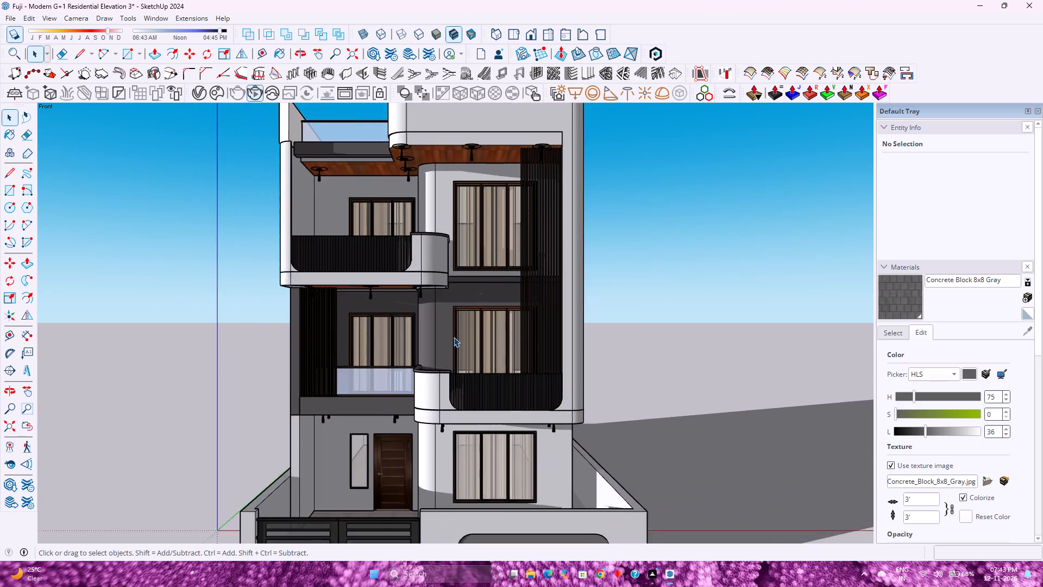
pyautogui.scroll(1, 454, 337)
pyautogui.scroll(-3, 454, 337)
pyautogui.scroll(3, 454, 337)
pyautogui.scroll(-3, 454, 337)
pyautogui.scroll(3, 454, 337)
pyautogui.scroll(-3, 454, 337)
pyautogui.scroll(3, 454, 337)
pyautogui.scroll(-3, 454, 337)
pyautogui.scroll(2, 454, 337)
pyautogui.scroll(-2, 454, 337)
pyautogui.scroll(2, 454, 337)
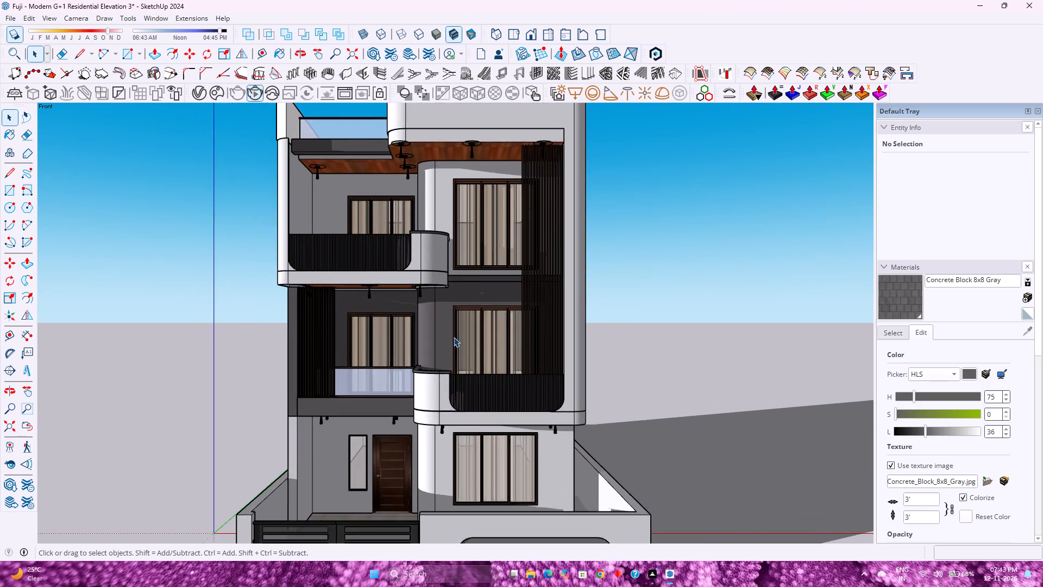
# Review the whole front elevation, from the roof parapet to the slatted entrance gate and boundary wall.
pyautogui.scroll(-2, 454, 337)
pyautogui.scroll(1, 454, 337)
pyautogui.scroll(-4, 454, 337)
pyautogui.scroll(3, 454, 337)
pyautogui.scroll(-3, 454, 337)
pyautogui.scroll(3, 454, 337)
pyautogui.scroll(-3, 454, 337)
pyautogui.scroll(3, 454, 337)
pyautogui.scroll(-3, 454, 337)
pyautogui.scroll(3, 454, 337)
pyautogui.scroll(-3, 454, 337)
pyautogui.scroll(2, 454, 337)
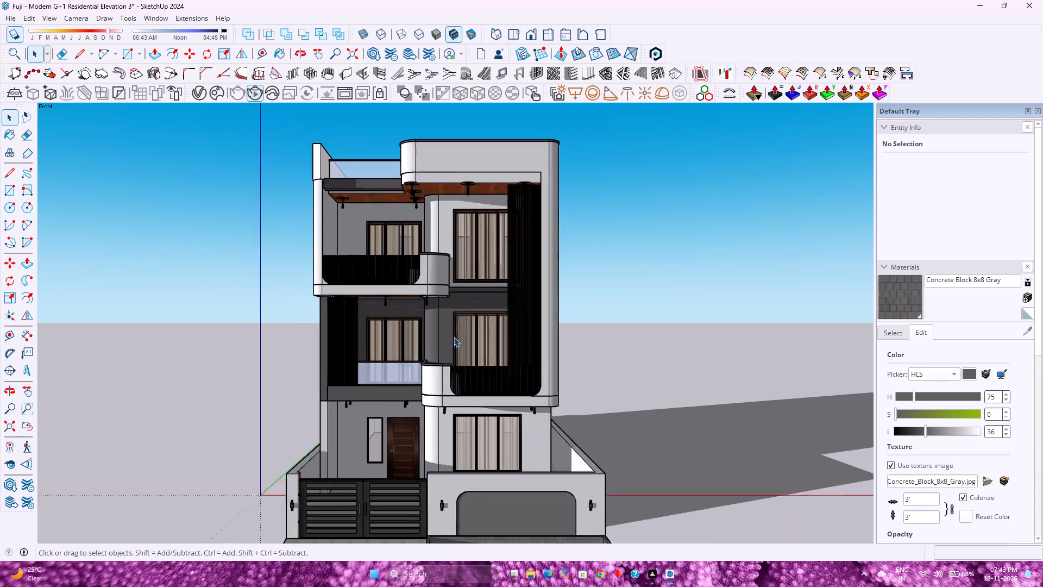
# Examine the front facade at medium range, comparing the stacked curved balconies, curtained windows, vertical slat screens and ground-floor entrance.
pyautogui.scroll(1, 454, 337)
pyautogui.scroll(-3, 454, 337)
pyautogui.scroll(3, 454, 337)
pyautogui.scroll(-4, 454, 337)
pyautogui.scroll(4, 454, 337)
pyautogui.scroll(-4, 454, 337)
pyautogui.scroll(4, 454, 337)
pyautogui.scroll(-4, 454, 337)
pyautogui.scroll(3, 454, 337)
pyautogui.scroll(-3, 454, 337)
pyautogui.scroll(3, 454, 337)
pyautogui.scroll(-3, 454, 337)
pyautogui.scroll(4, 454, 337)
pyautogui.scroll(-4, 454, 335)
pyautogui.scroll(4, 454, 335)
pyautogui.scroll(-4, 454, 335)
pyautogui.scroll(3, 454, 335)
pyautogui.scroll(-3, 454, 335)
pyautogui.scroll(3, 454, 335)
pyautogui.scroll(-3, 454, 335)
pyautogui.scroll(3, 454, 335)
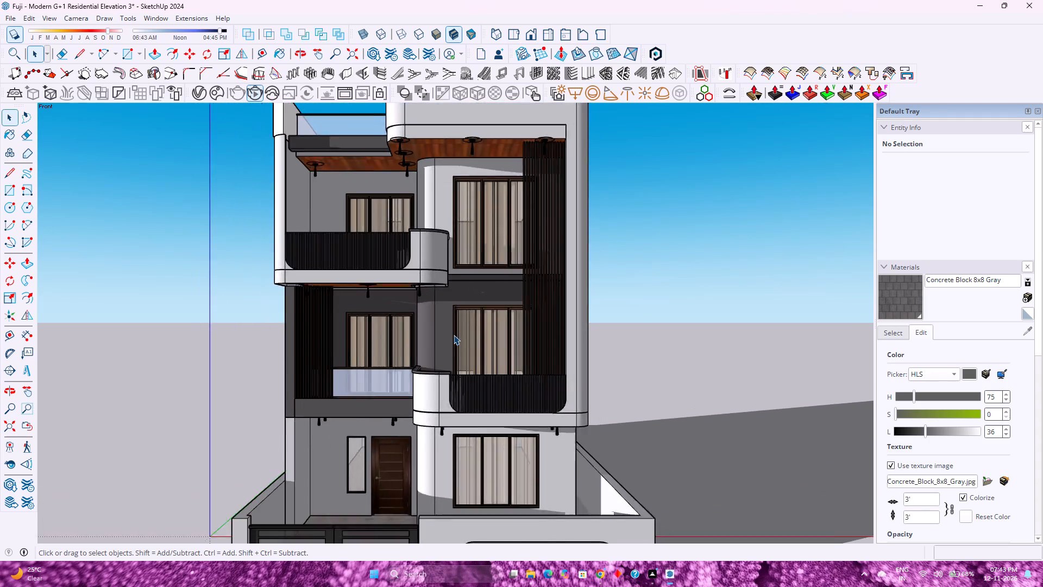
pyautogui.scroll(-3, 454, 335)
pyautogui.scroll(3, 454, 335)
pyautogui.scroll(-3, 454, 335)
pyautogui.scroll(3, 454, 335)
pyautogui.scroll(-3, 454, 335)
pyautogui.scroll(3, 454, 335)
pyautogui.scroll(-2, 454, 335)
pyautogui.scroll(2, 454, 335)
pyautogui.scroll(-3, 454, 335)
pyautogui.scroll(3, 454, 335)
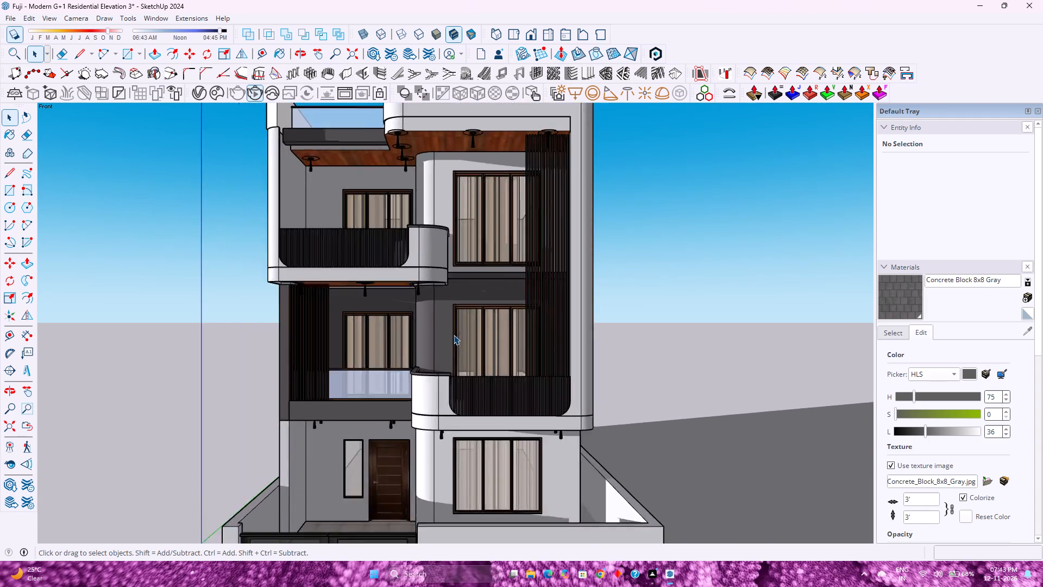
pyautogui.scroll(-3, 454, 335)
pyautogui.scroll(3, 454, 335)
pyautogui.scroll(-3, 454, 335)
pyautogui.scroll(3, 454, 335)
pyautogui.scroll(-3, 454, 335)
pyautogui.scroll(3, 454, 335)
pyautogui.scroll(-3, 454, 335)
pyautogui.scroll(3, 454, 335)
pyautogui.scroll(-3, 454, 335)
pyautogui.scroll(2, 454, 335)
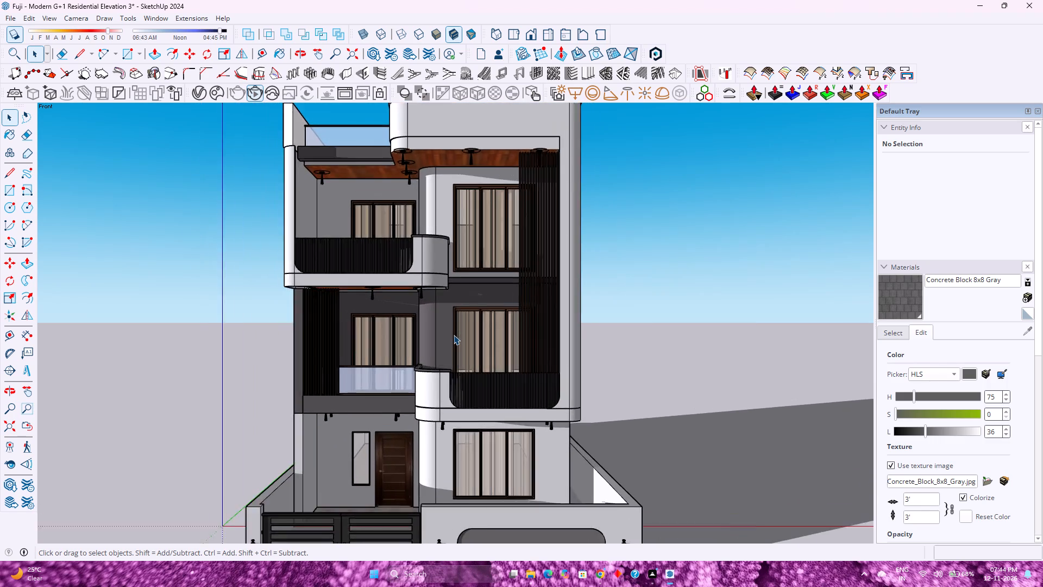
pyautogui.scroll(-2, 454, 335)
pyautogui.scroll(2, 454, 335)
pyautogui.scroll(-2, 454, 335)
pyautogui.scroll(2, 454, 335)
pyautogui.scroll(-2, 454, 335)
pyautogui.scroll(3, 454, 335)
pyautogui.scroll(-3, 454, 335)
pyautogui.scroll(2, 454, 335)
pyautogui.scroll(-2, 454, 335)
pyautogui.scroll(3, 454, 335)
pyautogui.scroll(-4, 454, 335)
pyautogui.scroll(3, 454, 335)
pyautogui.scroll(-3, 454, 335)
pyautogui.scroll(3, 454, 335)
pyautogui.scroll(-3, 454, 335)
pyautogui.scroll(3, 454, 335)
pyautogui.scroll(-3, 454, 335)
pyautogui.scroll(3, 454, 335)
pyautogui.scroll(-3, 454, 335)
pyautogui.scroll(3, 454, 335)
pyautogui.scroll(-3, 454, 335)
pyautogui.scroll(3, 454, 335)
pyautogui.scroll(-3, 454, 335)
pyautogui.scroll(3, 454, 335)
pyautogui.scroll(-3, 454, 335)
pyautogui.scroll(3, 454, 335)
pyautogui.scroll(-4, 454, 335)
pyautogui.scroll(2, 454, 335)
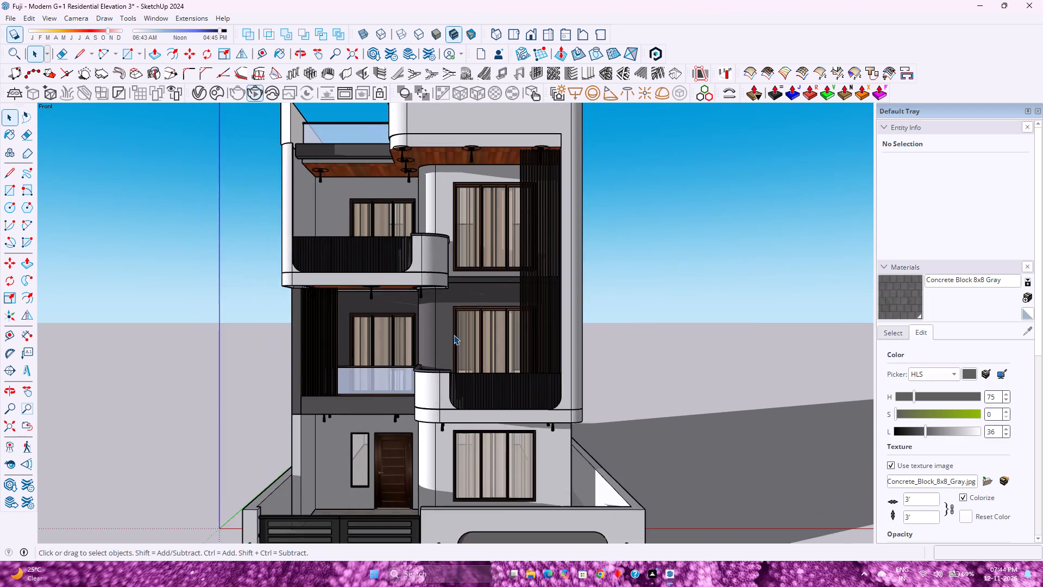
# Inspect the ribbed balcony railings, glass railing, wooden ceilings and entrance door of the front facade at closer range.
pyautogui.scroll(2, 454, 335)
pyautogui.scroll(-3, 454, 334)
pyautogui.scroll(3, 454, 334)
pyautogui.scroll(-1, 454, 334)
pyautogui.scroll(1, 454, 334)
pyautogui.scroll(-3, 454, 334)
pyautogui.scroll(3, 454, 334)
pyautogui.scroll(-3, 454, 334)
pyautogui.scroll(3, 454, 334)
pyautogui.scroll(-4, 454, 334)
pyautogui.scroll(4, 454, 334)
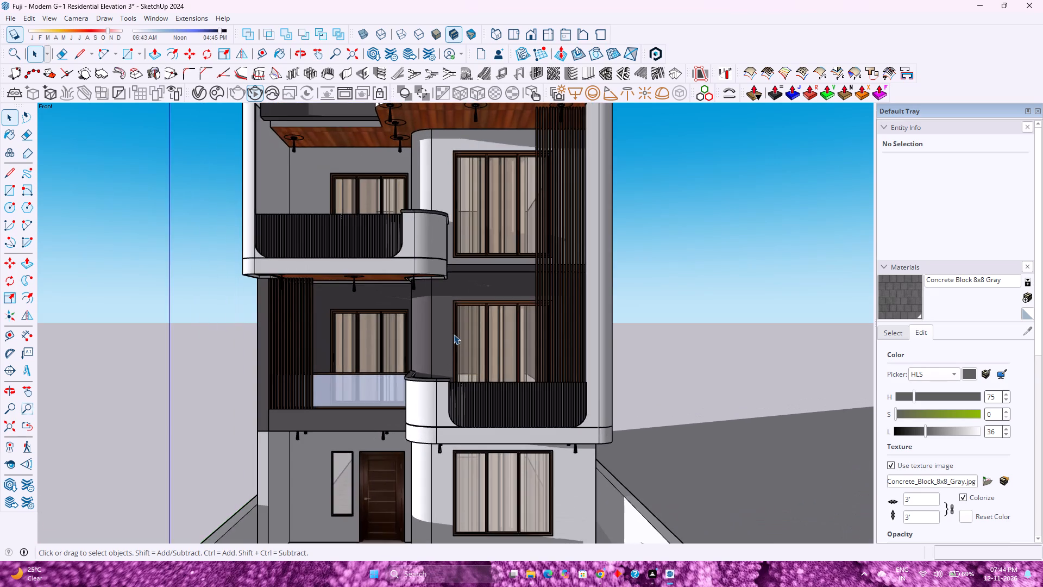
# Review the front elevation's overall massing against its balconies, slat screens, windows and boundary wall at medium and wider range.
pyautogui.scroll(-3, 454, 334)
pyautogui.scroll(2, 454, 334)
pyautogui.scroll(-2, 454, 334)
pyautogui.scroll(3, 454, 334)
pyautogui.scroll(-4, 454, 334)
pyautogui.scroll(3, 454, 334)
pyautogui.scroll(-3, 454, 334)
pyautogui.scroll(3, 454, 334)
pyautogui.scroll(-3, 454, 334)
pyautogui.scroll(3, 454, 334)
pyautogui.scroll(-3, 454, 334)
pyautogui.scroll(3, 454, 334)
pyautogui.scroll(-1, 454, 334)
pyautogui.scroll(1, 454, 334)
pyautogui.scroll(-3, 454, 334)
pyautogui.scroll(3, 454, 334)
pyautogui.scroll(-3, 454, 334)
pyautogui.scroll(3, 454, 334)
pyautogui.scroll(-4, 454, 334)
pyautogui.scroll(3, 454, 334)
pyautogui.scroll(-3, 454, 334)
pyautogui.scroll(3, 454, 334)
pyautogui.scroll(-2, 454, 334)
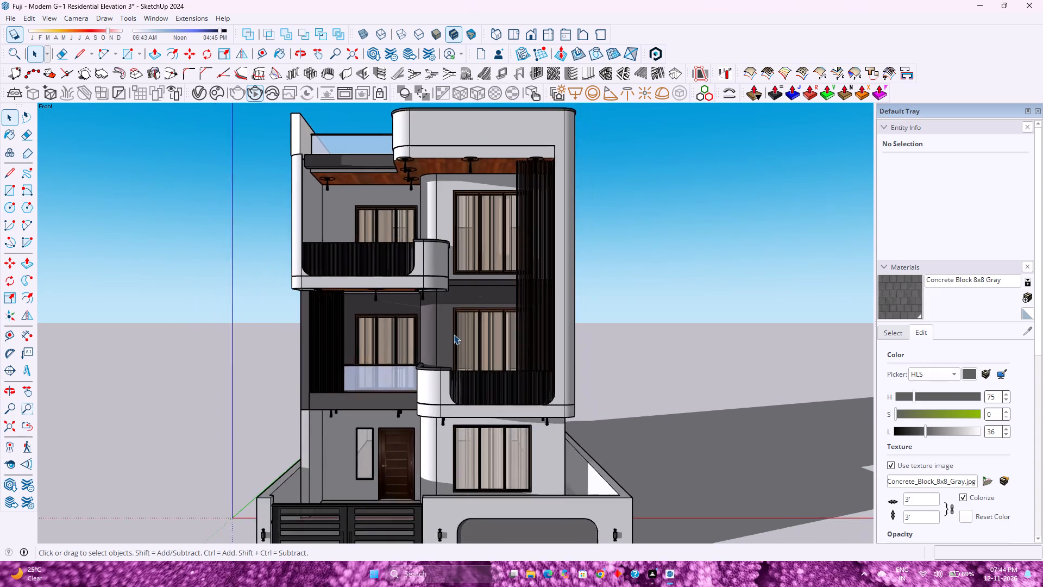
pyautogui.scroll(3, 454, 334)
pyautogui.scroll(-4, 454, 334)
pyautogui.scroll(3, 454, 334)
pyautogui.scroll(-3, 454, 334)
pyautogui.scroll(3, 454, 334)
pyautogui.scroll(-3, 454, 334)
pyautogui.scroll(3, 454, 334)
pyautogui.scroll(-3, 454, 334)
pyautogui.scroll(3, 454, 334)
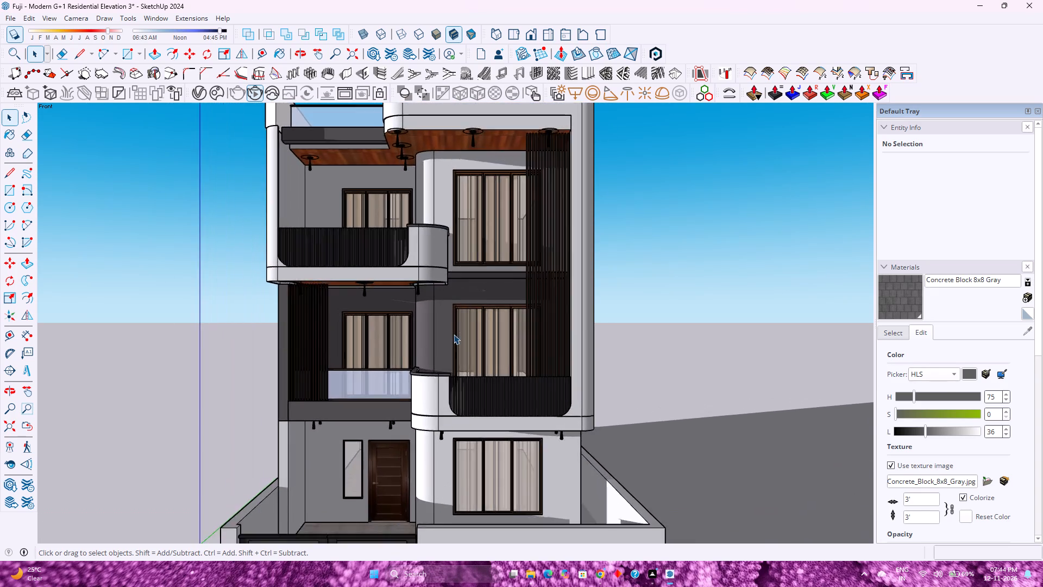
pyautogui.scroll(-3, 454, 334)
pyautogui.scroll(3, 454, 334)
pyautogui.scroll(-3, 454, 334)
pyautogui.scroll(3, 454, 334)
pyautogui.scroll(-3, 454, 334)
pyautogui.scroll(3, 454, 334)
pyautogui.scroll(-4, 454, 333)
pyautogui.scroll(4, 454, 333)
pyautogui.scroll(-4, 454, 333)
pyautogui.scroll(2, 454, 333)
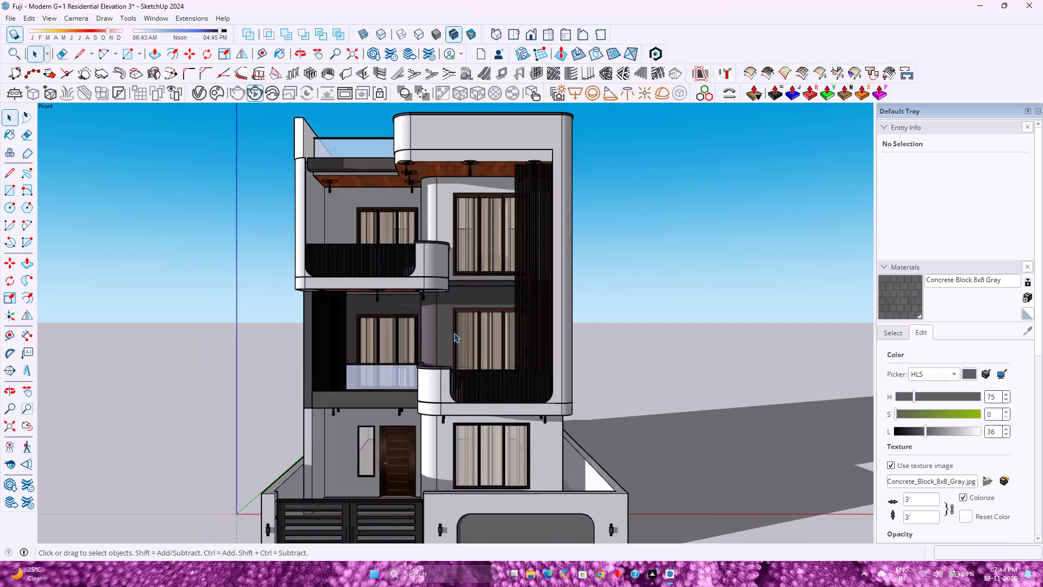
pyautogui.scroll(1, 454, 333)
pyautogui.scroll(-3, 454, 333)
pyautogui.scroll(3, 454, 333)
pyautogui.scroll(-3, 454, 333)
pyautogui.scroll(4, 454, 333)
pyautogui.scroll(-4, 454, 333)
pyautogui.scroll(3, 454, 333)
pyautogui.scroll(-3, 454, 333)
pyautogui.scroll(3, 454, 333)
pyautogui.scroll(-3, 454, 333)
pyautogui.scroll(3, 454, 333)
pyautogui.scroll(-3, 454, 333)
pyautogui.scroll(3, 454, 333)
pyautogui.scroll(-3, 454, 333)
pyautogui.scroll(3, 454, 333)
pyautogui.scroll(-3, 454, 333)
pyautogui.scroll(3, 454, 333)
pyautogui.scroll(-3, 454, 333)
pyautogui.scroll(3, 454, 333)
pyautogui.scroll(-3, 454, 333)
pyautogui.scroll(3, 454, 333)
pyautogui.scroll(-3, 454, 333)
pyautogui.scroll(3, 454, 333)
pyautogui.scroll(-2, 454, 333)
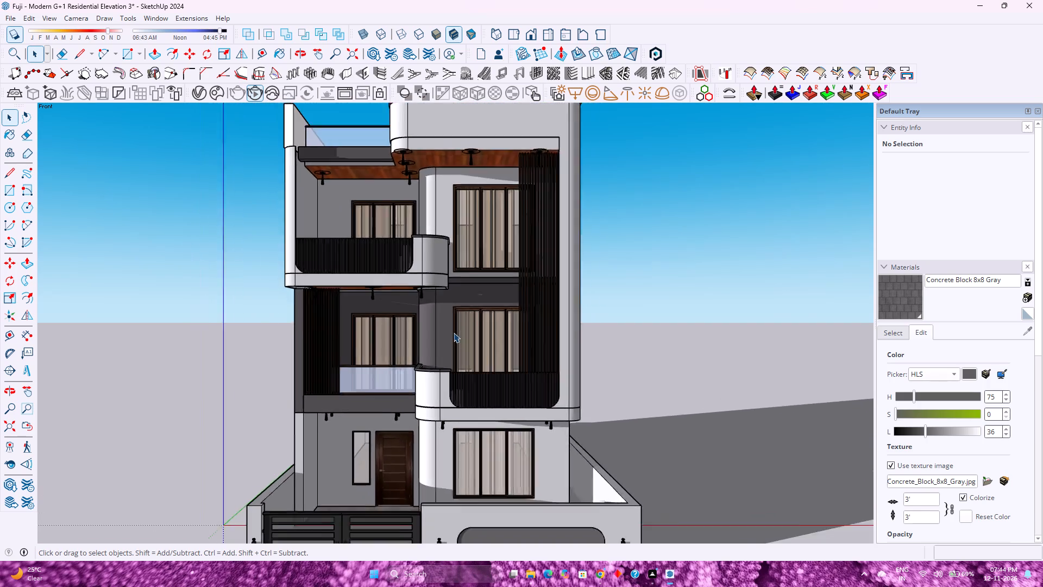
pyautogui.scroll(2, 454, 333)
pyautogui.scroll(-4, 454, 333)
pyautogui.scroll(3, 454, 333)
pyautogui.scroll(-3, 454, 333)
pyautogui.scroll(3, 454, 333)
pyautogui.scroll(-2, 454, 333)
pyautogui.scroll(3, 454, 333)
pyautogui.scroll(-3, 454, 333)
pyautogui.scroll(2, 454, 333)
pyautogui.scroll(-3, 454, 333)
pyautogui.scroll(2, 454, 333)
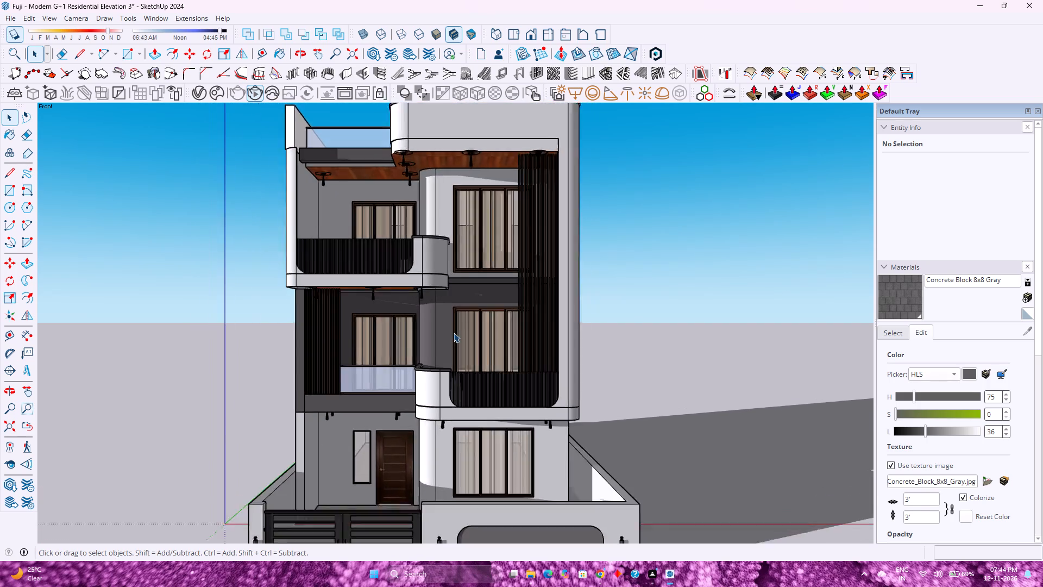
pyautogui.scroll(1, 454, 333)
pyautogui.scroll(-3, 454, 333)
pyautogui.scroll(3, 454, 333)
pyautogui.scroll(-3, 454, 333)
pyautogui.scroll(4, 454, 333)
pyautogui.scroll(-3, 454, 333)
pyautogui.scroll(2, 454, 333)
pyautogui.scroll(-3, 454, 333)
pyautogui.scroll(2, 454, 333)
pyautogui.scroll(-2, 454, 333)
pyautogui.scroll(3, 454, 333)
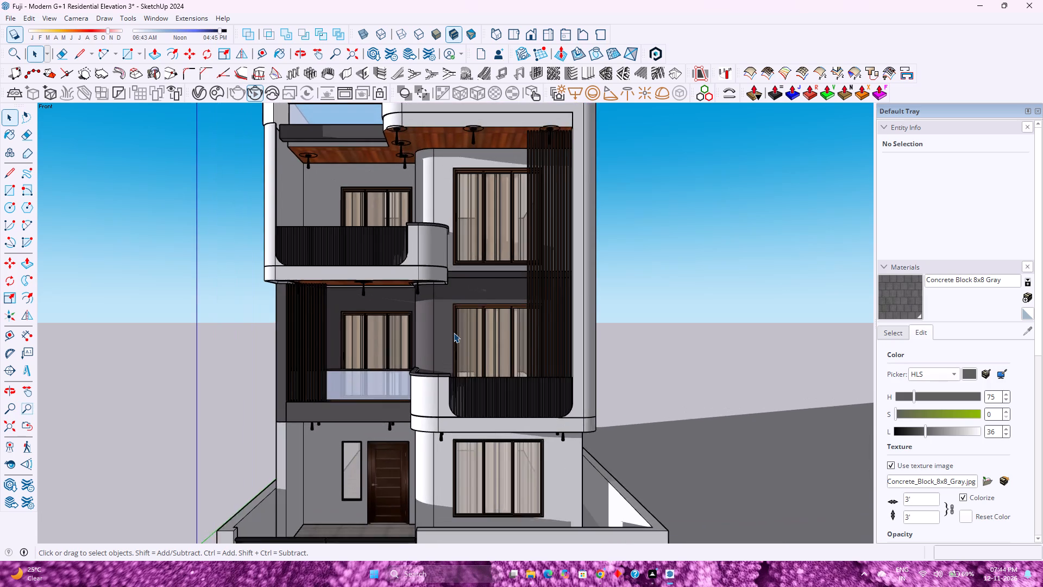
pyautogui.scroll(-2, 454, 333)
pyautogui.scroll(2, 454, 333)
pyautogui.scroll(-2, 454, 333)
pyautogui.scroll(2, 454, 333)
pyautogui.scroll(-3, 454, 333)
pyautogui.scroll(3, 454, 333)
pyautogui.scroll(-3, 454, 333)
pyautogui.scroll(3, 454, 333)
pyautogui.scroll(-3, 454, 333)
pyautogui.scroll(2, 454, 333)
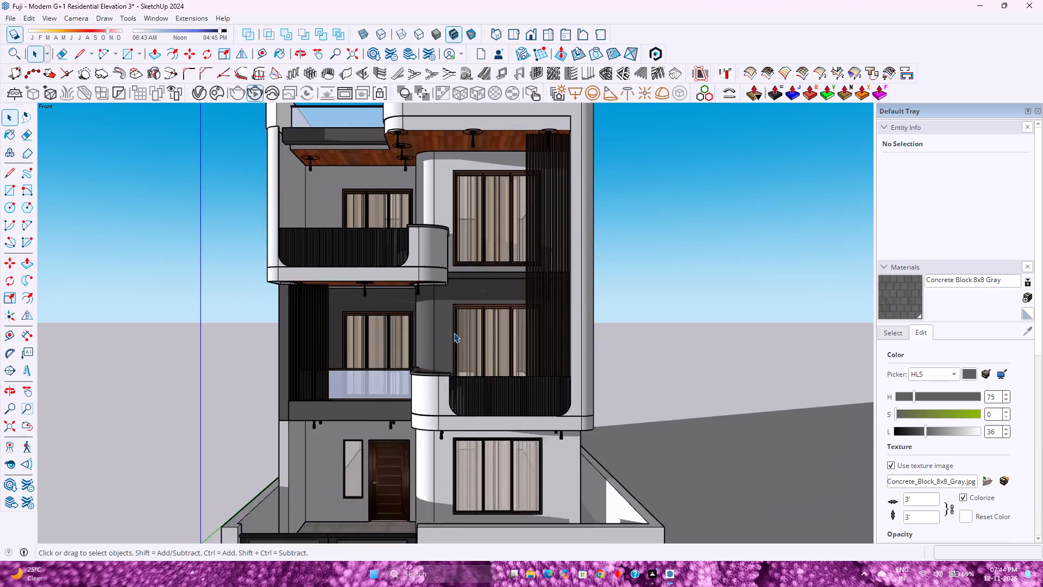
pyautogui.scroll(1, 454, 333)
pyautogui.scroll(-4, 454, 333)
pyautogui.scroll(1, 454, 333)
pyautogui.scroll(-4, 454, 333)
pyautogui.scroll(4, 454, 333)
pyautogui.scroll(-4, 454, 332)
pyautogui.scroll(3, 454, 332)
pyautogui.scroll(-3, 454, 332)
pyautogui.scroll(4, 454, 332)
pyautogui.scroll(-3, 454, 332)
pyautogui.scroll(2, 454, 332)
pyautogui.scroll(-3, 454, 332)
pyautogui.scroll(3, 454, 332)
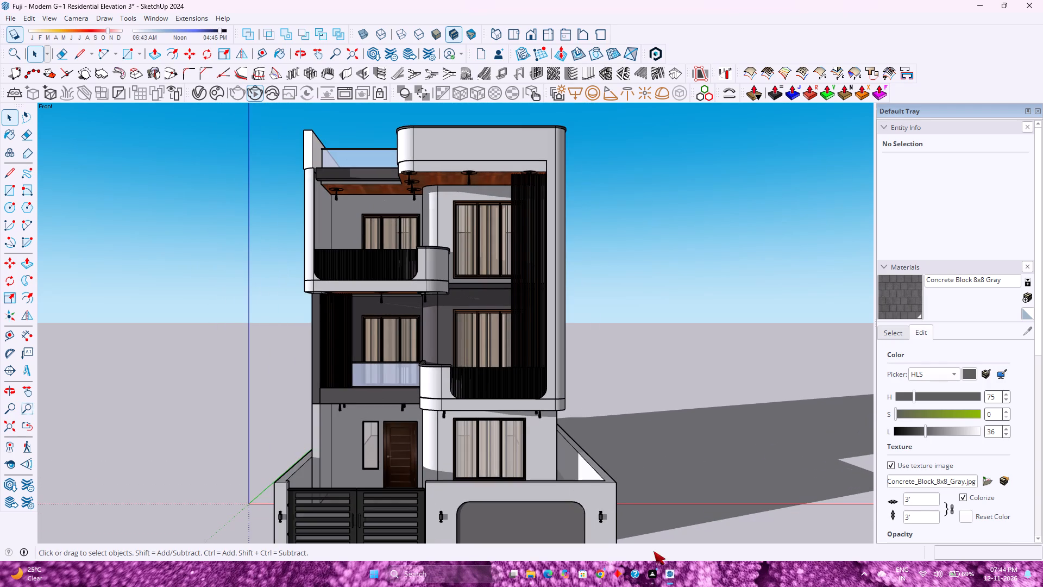
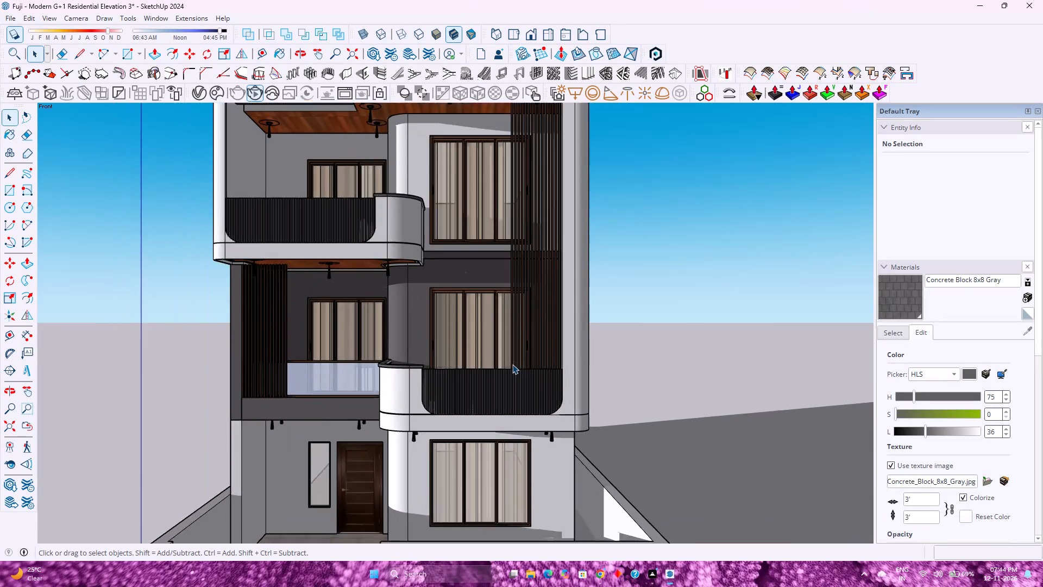
# Review the front facade at medium range, comparing the staggered curved balconies, curtained windows, vertical slat screens and entrance door.
pyautogui.scroll(-2, 512, 364)
pyautogui.scroll(3, 512, 364)
pyautogui.scroll(-3, 512, 364)
pyautogui.scroll(3, 512, 364)
pyautogui.scroll(-2, 512, 364)
pyautogui.scroll(3, 512, 363)
pyautogui.scroll(-3, 512, 363)
pyautogui.scroll(3, 512, 363)
pyautogui.scroll(-2, 512, 361)
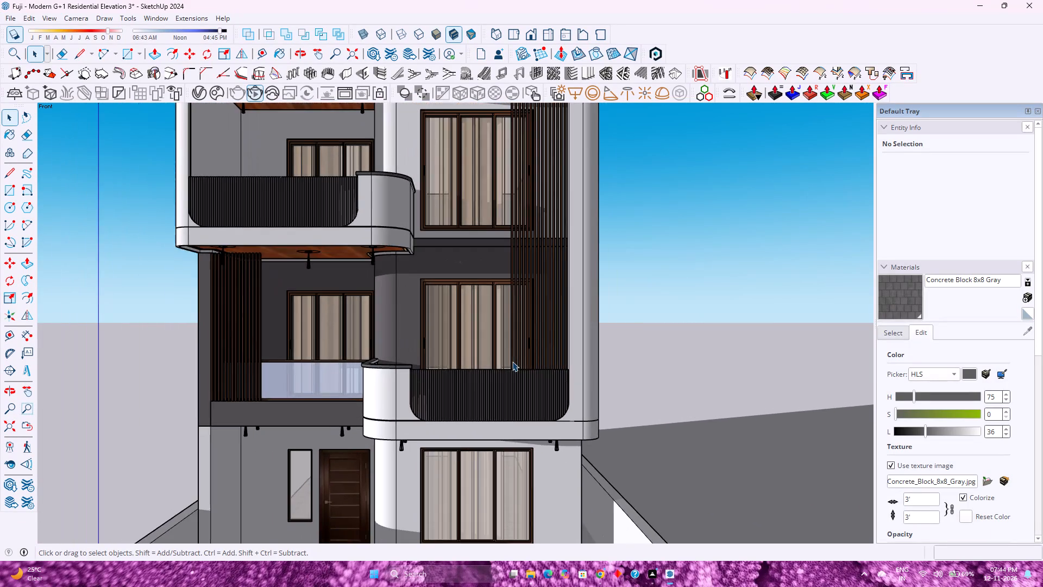
pyautogui.scroll(2, 512, 361)
pyautogui.scroll(-4, 512, 360)
pyautogui.scroll(3, 512, 360)
pyautogui.scroll(-3, 512, 360)
pyautogui.scroll(3, 512, 360)
pyautogui.scroll(-3, 512, 360)
pyautogui.scroll(3, 512, 360)
pyautogui.scroll(-3, 512, 360)
pyautogui.scroll(3, 512, 360)
pyautogui.scroll(-2, 512, 360)
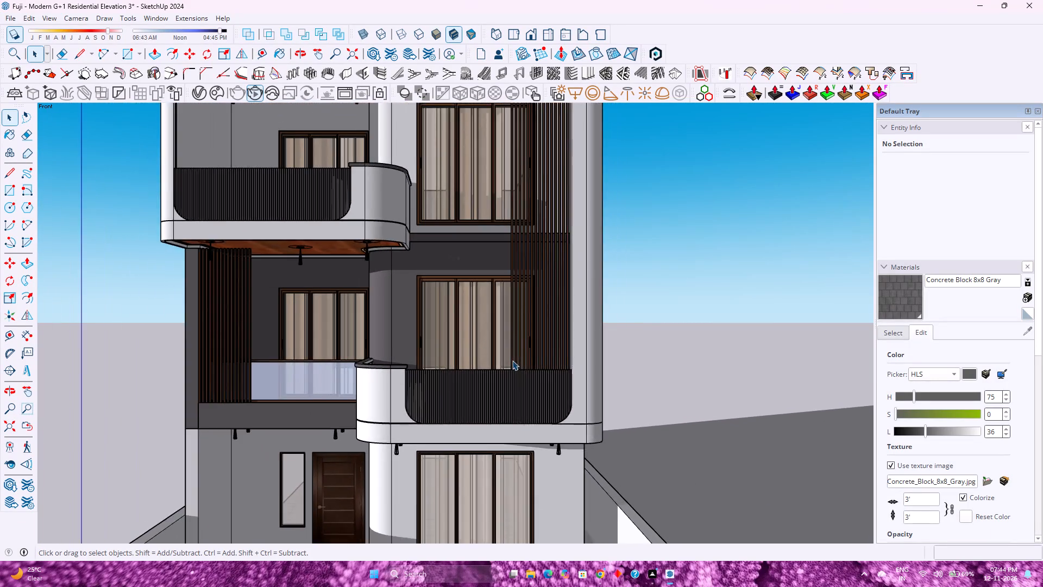
pyautogui.scroll(2, 512, 360)
pyautogui.scroll(-4, 512, 360)
pyautogui.scroll(3, 512, 360)
pyautogui.scroll(-2, 512, 360)
pyautogui.scroll(2, 512, 360)
pyautogui.scroll(-1, 512, 360)
pyautogui.scroll(1, 512, 360)
pyautogui.scroll(-2, 512, 360)
pyautogui.scroll(2, 512, 360)
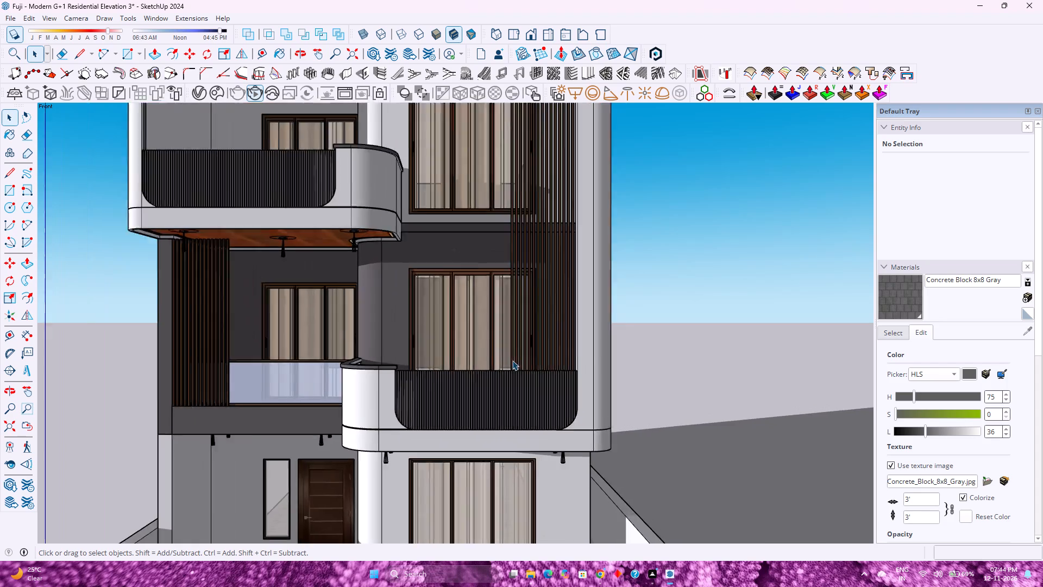
pyautogui.scroll(1, 512, 360)
pyautogui.scroll(-4, 512, 360)
pyautogui.scroll(3, 512, 360)
pyautogui.scroll(-3, 512, 360)
pyautogui.scroll(3, 512, 360)
pyautogui.scroll(-3, 512, 360)
pyautogui.scroll(3, 512, 360)
pyautogui.scroll(-3, 512, 360)
pyautogui.scroll(3, 512, 360)
pyautogui.scroll(-3, 512, 360)
pyautogui.scroll(3, 512, 360)
pyautogui.scroll(-2, 512, 360)
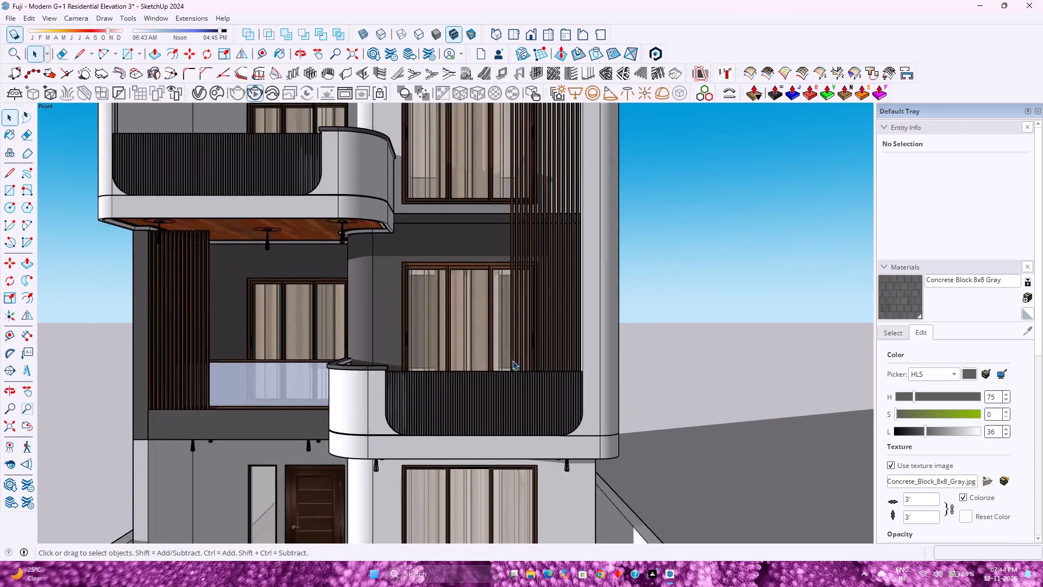
# Examine the middle-floor balconies, including the glass railing, wooden ceiling with hanging lights, slat screens and curved white parapet.
pyautogui.scroll(-1, 512, 360)
pyautogui.scroll(3, 512, 360)
pyautogui.scroll(-3, 512, 360)
pyautogui.scroll(2, 512, 360)
pyautogui.scroll(-2, 512, 360)
pyautogui.scroll(2, 512, 360)
pyautogui.scroll(-2, 512, 360)
pyautogui.scroll(3, 512, 360)
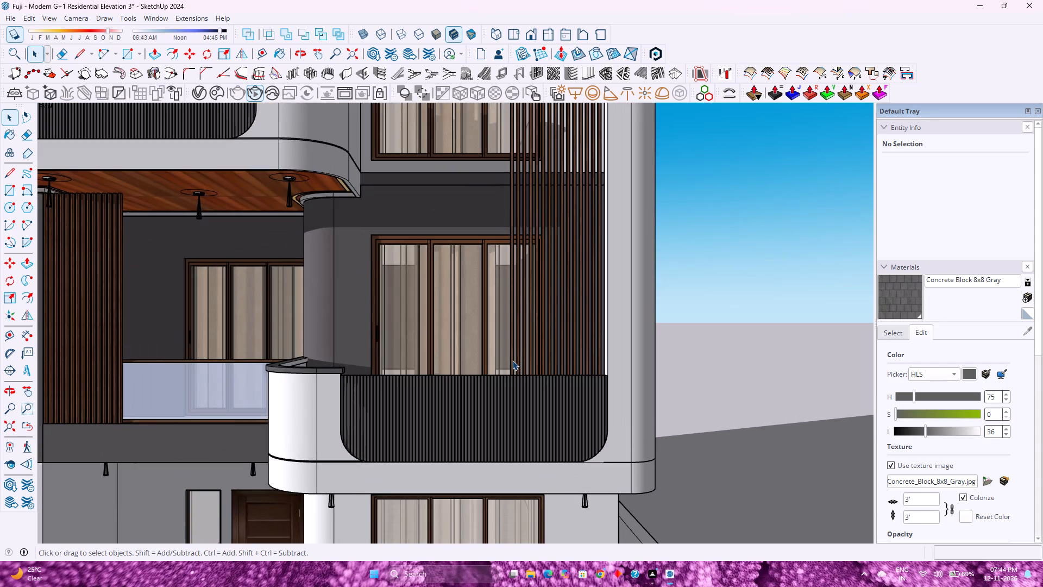
pyautogui.scroll(-3, 512, 360)
pyautogui.scroll(3, 512, 360)
pyautogui.scroll(-1, 512, 360)
pyautogui.scroll(1, 512, 360)
pyautogui.scroll(-3, 512, 360)
pyautogui.scroll(3, 512, 360)
pyautogui.scroll(-4, 512, 360)
pyautogui.scroll(1, 512, 360)
pyautogui.scroll(-2, 512, 360)
pyautogui.scroll(2, 512, 360)
pyautogui.scroll(-3, 512, 360)
pyautogui.scroll(2, 512, 360)
pyautogui.scroll(-2, 512, 360)
pyautogui.scroll(3, 512, 360)
pyautogui.scroll(-2, 512, 360)
pyautogui.scroll(2, 512, 360)
pyautogui.scroll(-3, 512, 360)
pyautogui.scroll(2, 512, 360)
pyautogui.scroll(-2, 512, 360)
pyautogui.scroll(2, 512, 360)
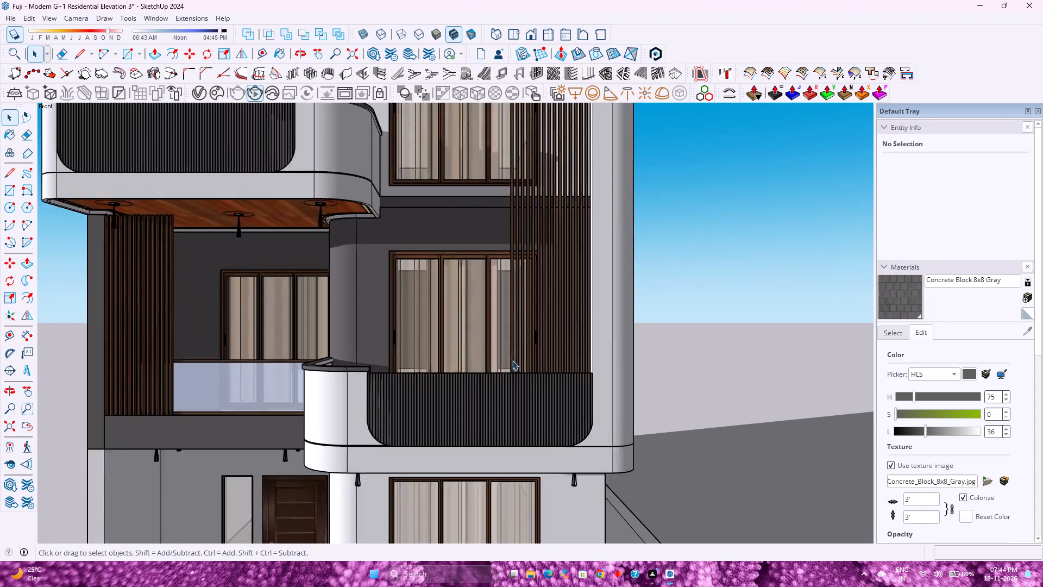
pyautogui.scroll(-2, 512, 360)
pyautogui.scroll(2, 512, 360)
pyautogui.scroll(-3, 512, 360)
pyautogui.scroll(3, 512, 360)
pyautogui.scroll(-3, 512, 360)
pyautogui.scroll(3, 512, 360)
pyautogui.scroll(-3, 512, 360)
pyautogui.scroll(4, 512, 360)
pyautogui.scroll(-4, 512, 360)
pyautogui.scroll(3, 512, 360)
pyautogui.scroll(-3, 512, 360)
pyautogui.scroll(3, 512, 360)
pyautogui.scroll(-3, 512, 360)
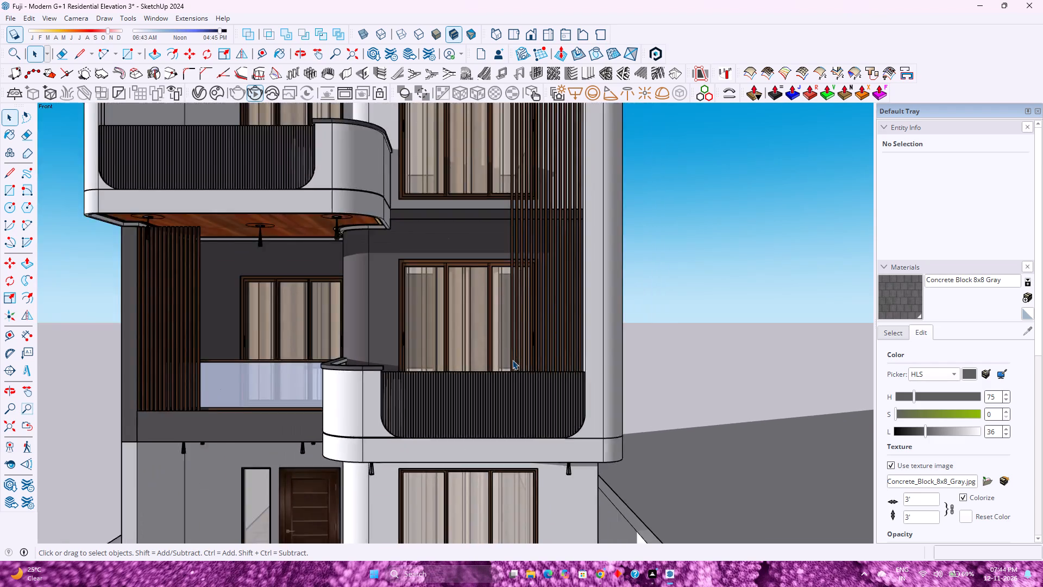
pyautogui.scroll(3, 512, 360)
pyautogui.scroll(-2, 512, 360)
pyautogui.scroll(3, 512, 360)
pyautogui.scroll(-3, 512, 360)
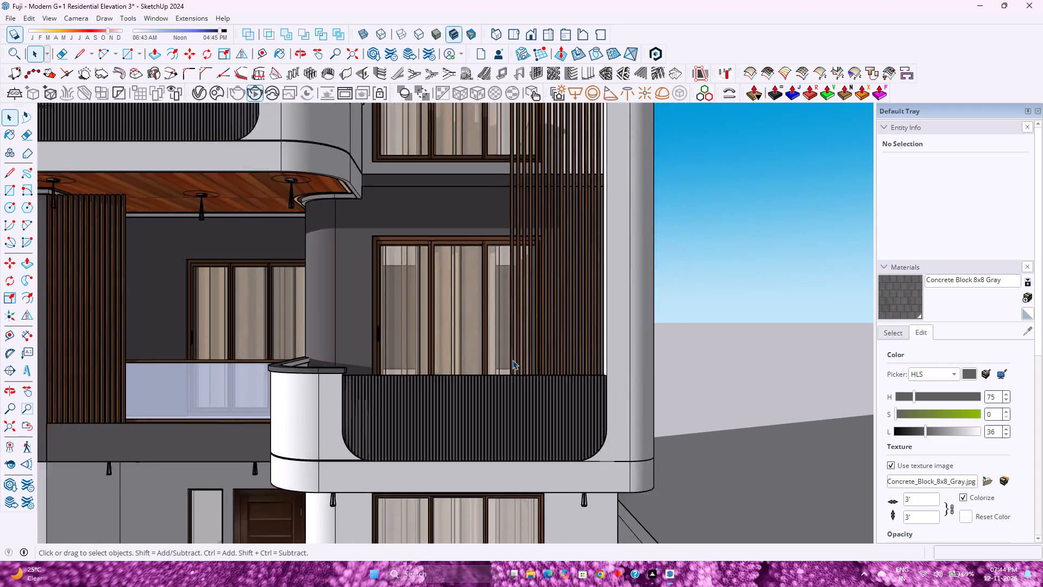
pyautogui.scroll(3, 512, 360)
pyautogui.scroll(-3, 512, 360)
pyautogui.scroll(3, 512, 360)
pyautogui.scroll(-4, 512, 360)
pyautogui.scroll(3, 512, 360)
pyautogui.scroll(-3, 512, 360)
pyautogui.scroll(3, 512, 360)
pyautogui.scroll(-2, 512, 360)
pyautogui.scroll(1, 512, 360)
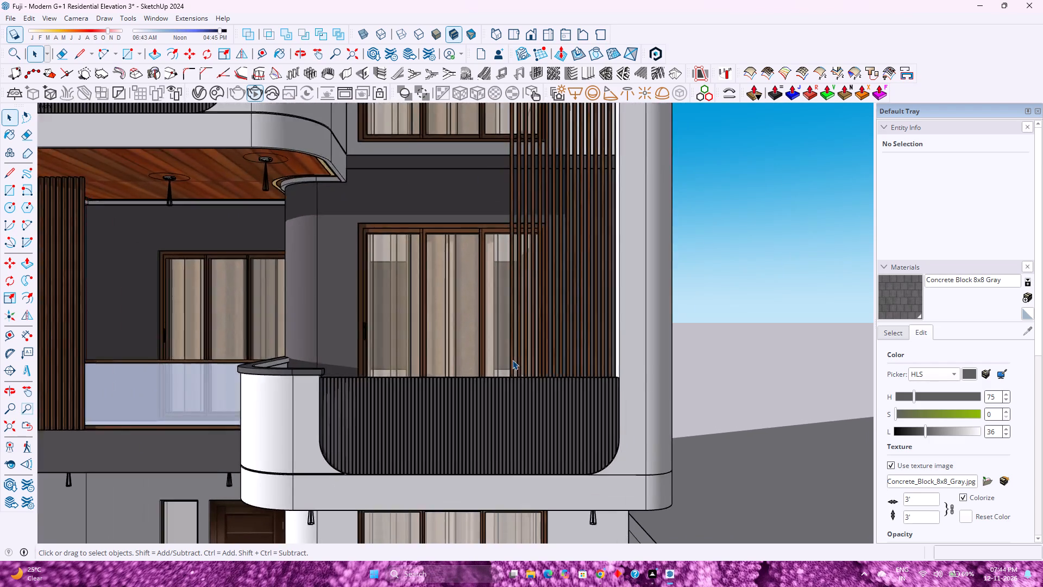
# Inspect the projecting middle-floor balcony, checking its dark ribbed railing against the curved parapet, curtained window and tall slat screen.
pyautogui.scroll(1, 512, 360)
pyautogui.scroll(-4, 512, 360)
pyautogui.scroll(3, 512, 360)
pyautogui.scroll(-3, 512, 360)
pyautogui.scroll(3, 512, 360)
pyautogui.scroll(-2, 512, 360)
pyautogui.scroll(2, 512, 360)
pyautogui.scroll(-3, 512, 360)
pyautogui.scroll(4, 512, 360)
pyautogui.scroll(-3, 512, 360)
pyautogui.scroll(3, 512, 360)
pyautogui.scroll(-4, 512, 360)
pyautogui.scroll(4, 512, 360)
pyautogui.scroll(-2, 512, 360)
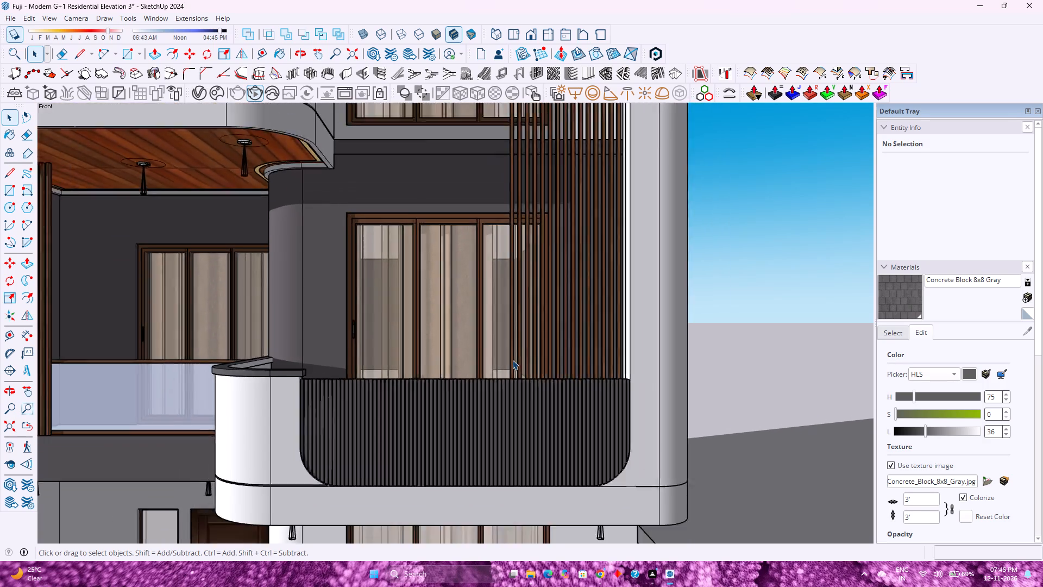
pyautogui.scroll(-1, 512, 360)
pyautogui.scroll(2, 512, 360)
pyautogui.scroll(-3, 512, 360)
pyautogui.scroll(3, 512, 360)
pyautogui.scroll(-3, 512, 360)
pyautogui.scroll(3, 512, 360)
pyautogui.scroll(-3, 512, 360)
pyautogui.scroll(3, 512, 360)
pyautogui.scroll(-2, 512, 360)
pyautogui.scroll(2, 512, 360)
pyautogui.scroll(-2, 512, 360)
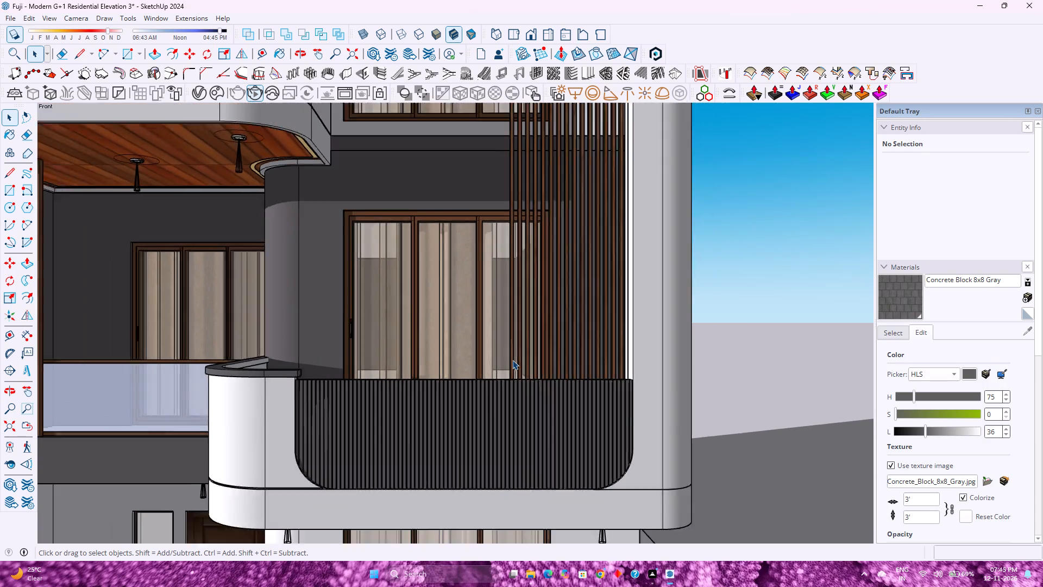
pyautogui.scroll(-1, 512, 360)
pyautogui.scroll(3, 512, 360)
pyautogui.scroll(-1, 512, 360)
pyautogui.scroll(1, 512, 360)
pyautogui.scroll(-3, 512, 360)
pyautogui.scroll(3, 512, 360)
pyautogui.scroll(-3, 512, 360)
pyautogui.scroll(2, 512, 360)
pyautogui.scroll(-2, 512, 360)
pyautogui.scroll(2, 512, 360)
pyautogui.scroll(-2, 512, 360)
pyautogui.scroll(3, 512, 360)
pyautogui.scroll(-3, 512, 360)
pyautogui.scroll(3, 512, 360)
pyautogui.scroll(-3, 512, 360)
pyautogui.scroll(3, 512, 360)
pyautogui.scroll(-3, 512, 360)
pyautogui.scroll(2, 512, 360)
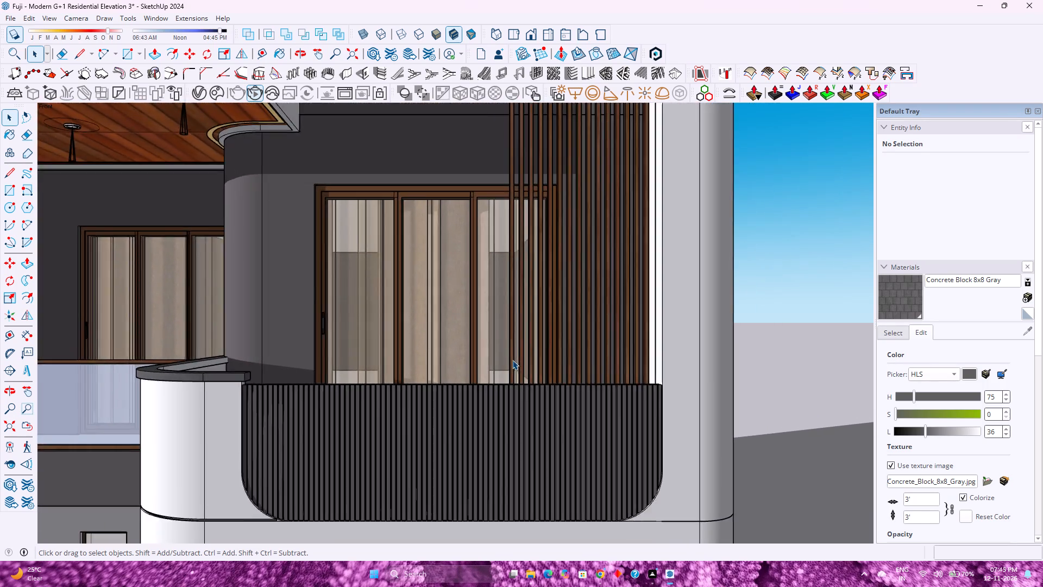
# Inspect close up the ribbed balcony railing's rounded corners, the wooden sliding window frame and the vertical slats behind it.
pyautogui.scroll(-3, 512, 360)
pyautogui.scroll(3, 512, 360)
pyautogui.scroll(-3, 512, 360)
pyautogui.scroll(3, 512, 360)
pyautogui.scroll(-3, 512, 360)
pyautogui.scroll(3, 512, 360)
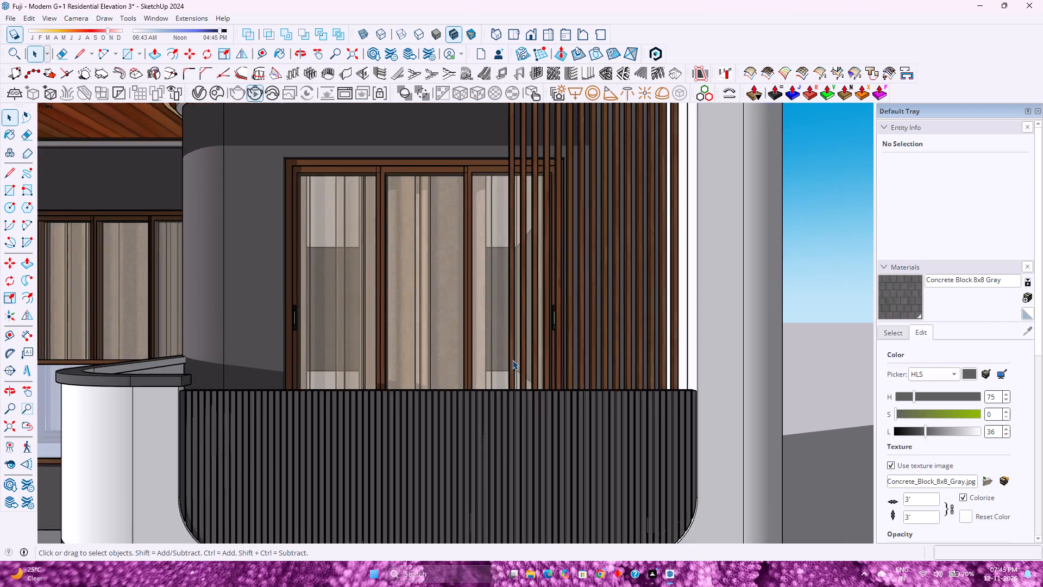
pyautogui.scroll(1, 512, 360)
pyautogui.scroll(-3, 512, 360)
pyautogui.scroll(2, 512, 360)
pyautogui.scroll(-3, 512, 360)
pyautogui.scroll(3, 512, 360)
pyautogui.scroll(-2, 512, 360)
pyautogui.scroll(2, 512, 360)
pyautogui.scroll(-3, 512, 360)
pyautogui.scroll(3, 512, 360)
pyautogui.scroll(-3, 512, 360)
pyautogui.scroll(3, 512, 360)
pyautogui.scroll(-2, 512, 360)
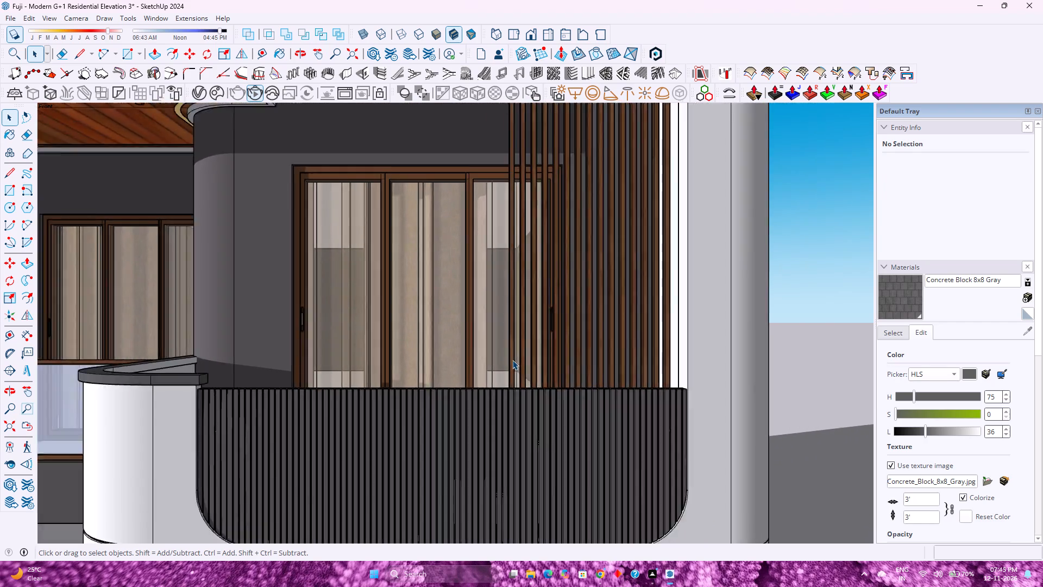
# Review the middle and upper balconies at medium range, comparing their ribbed railings, curved white parapets and vertical slat screens.
pyautogui.scroll(2, 512, 360)
pyautogui.scroll(-3, 512, 360)
pyautogui.scroll(3, 512, 360)
pyautogui.scroll(-3, 512, 360)
pyautogui.scroll(1, 512, 360)
pyautogui.scroll(-12, 512, 360)
pyautogui.scroll(1, 512, 360)
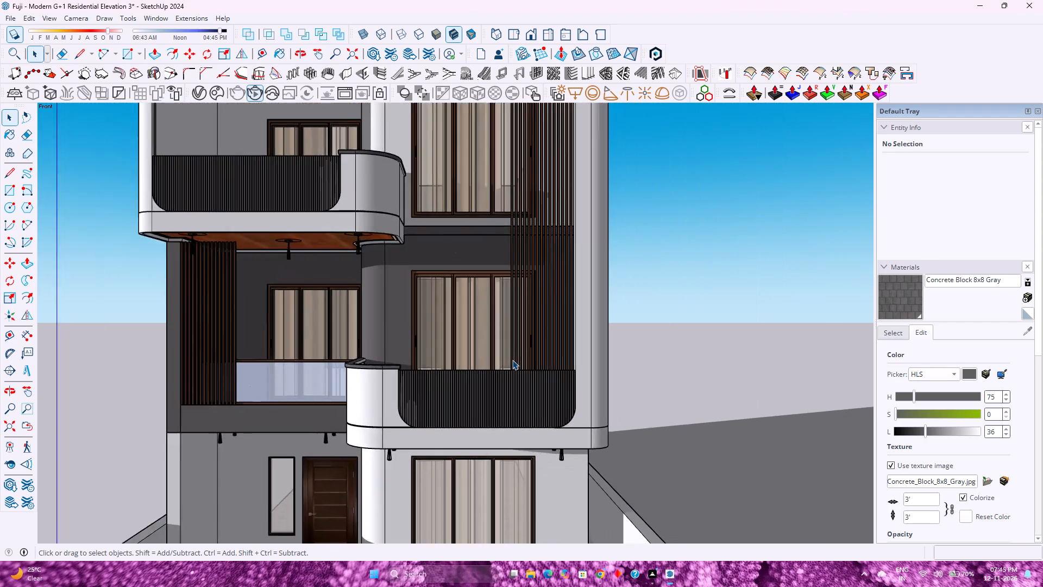
pyautogui.scroll(-6, 512, 360)
pyautogui.scroll(1, 512, 360)
pyautogui.scroll(-4, 512, 360)
pyautogui.scroll(3, 512, 360)
pyautogui.scroll(-7, 512, 360)
pyautogui.scroll(3, 512, 360)
# Examine the whole front elevation, from the roof parapet and stacked balconies to the entrance gate and boundary wall.
pyautogui.scroll(-2, 512, 360)
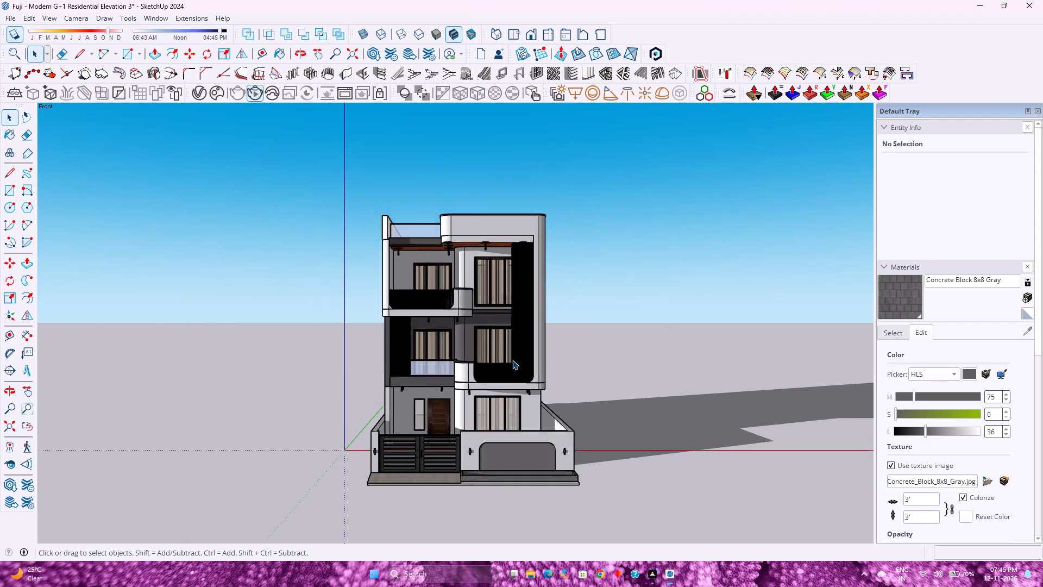
pyautogui.scroll(-1, 512, 360)
pyautogui.scroll(4, 512, 360)
pyautogui.scroll(-3, 512, 360)
pyautogui.scroll(3, 512, 360)
pyautogui.scroll(-3, 512, 360)
pyautogui.scroll(2, 512, 360)
pyautogui.scroll(-2, 512, 360)
pyautogui.scroll(2, 512, 360)
pyautogui.scroll(-2, 512, 360)
pyautogui.scroll(2, 512, 360)
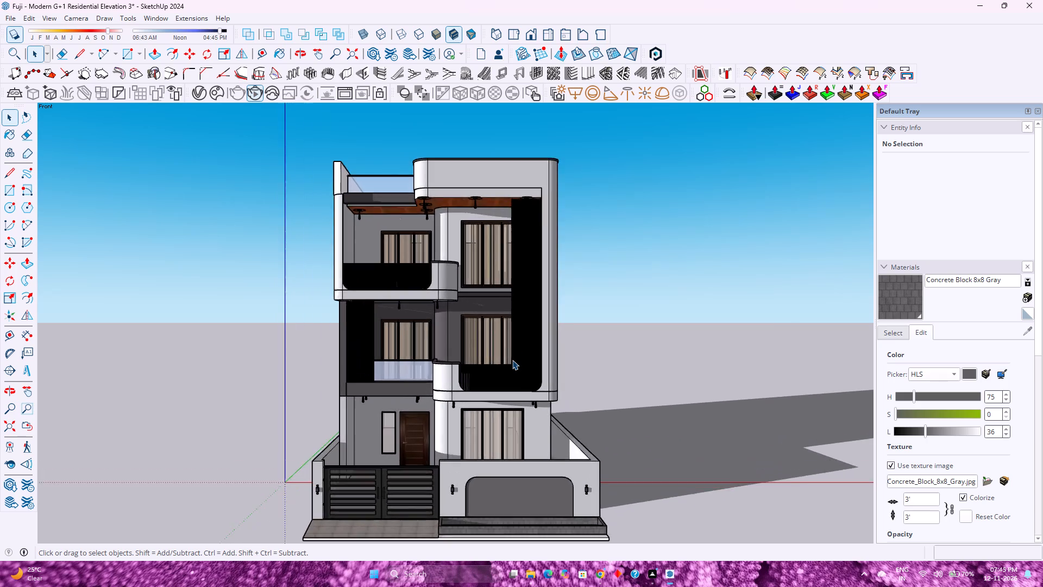
pyautogui.scroll(-2, 512, 360)
pyautogui.scroll(2, 512, 360)
pyautogui.scroll(-3, 512, 360)
pyautogui.scroll(3, 512, 360)
pyautogui.scroll(-3, 512, 360)
pyautogui.scroll(3, 512, 360)
pyautogui.scroll(-3, 512, 360)
pyautogui.scroll(3, 512, 360)
pyautogui.scroll(-3, 512, 360)
pyautogui.scroll(3, 512, 360)
pyautogui.scroll(-3, 512, 360)
pyautogui.scroll(3, 512, 360)
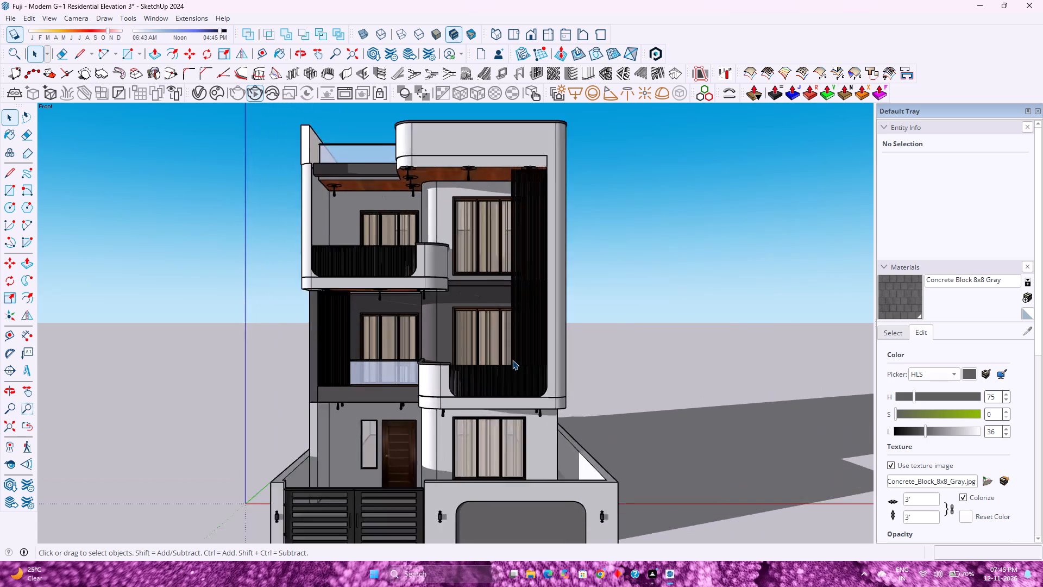
pyautogui.scroll(-3, 512, 360)
pyautogui.scroll(3, 512, 360)
pyautogui.scroll(-3, 512, 360)
pyautogui.scroll(3, 512, 360)
pyautogui.scroll(-3, 512, 360)
pyautogui.scroll(2, 512, 360)
pyautogui.scroll(-2, 512, 360)
pyautogui.scroll(2, 512, 360)
pyautogui.scroll(-2, 512, 360)
pyautogui.scroll(2, 512, 360)
pyautogui.scroll(-3, 512, 360)
pyautogui.scroll(4, 512, 360)
pyautogui.scroll(-3, 512, 360)
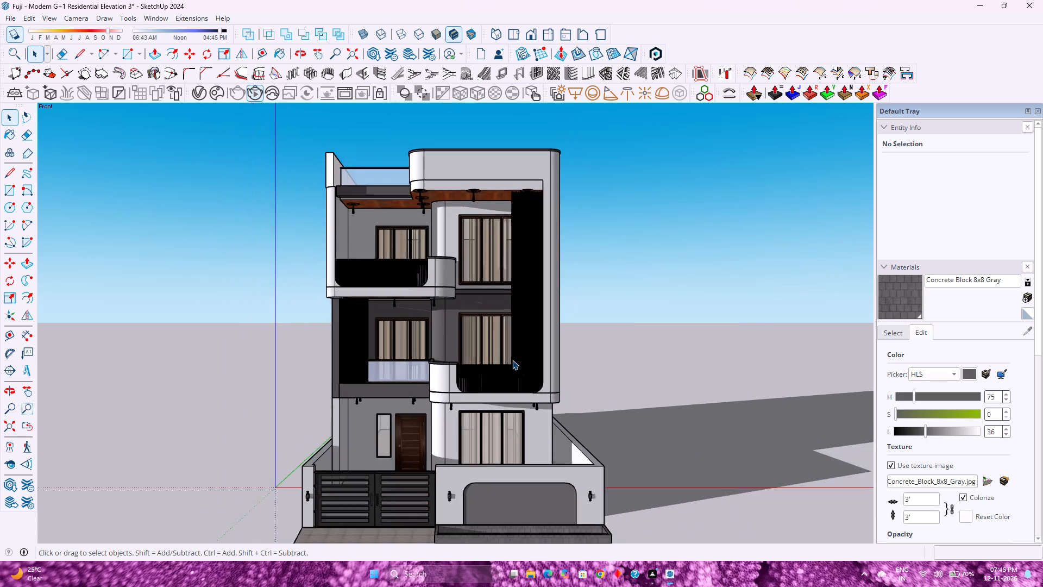
pyautogui.scroll(2, 512, 360)
pyautogui.scroll(-3, 512, 360)
pyautogui.scroll(3, 512, 360)
pyautogui.scroll(-3, 512, 360)
pyautogui.scroll(3, 512, 360)
pyautogui.scroll(-3, 512, 360)
pyautogui.scroll(3, 512, 360)
pyautogui.scroll(-3, 512, 360)
pyautogui.scroll(3, 512, 360)
pyautogui.scroll(-3, 512, 360)
pyautogui.scroll(3, 512, 360)
pyautogui.scroll(-3, 512, 360)
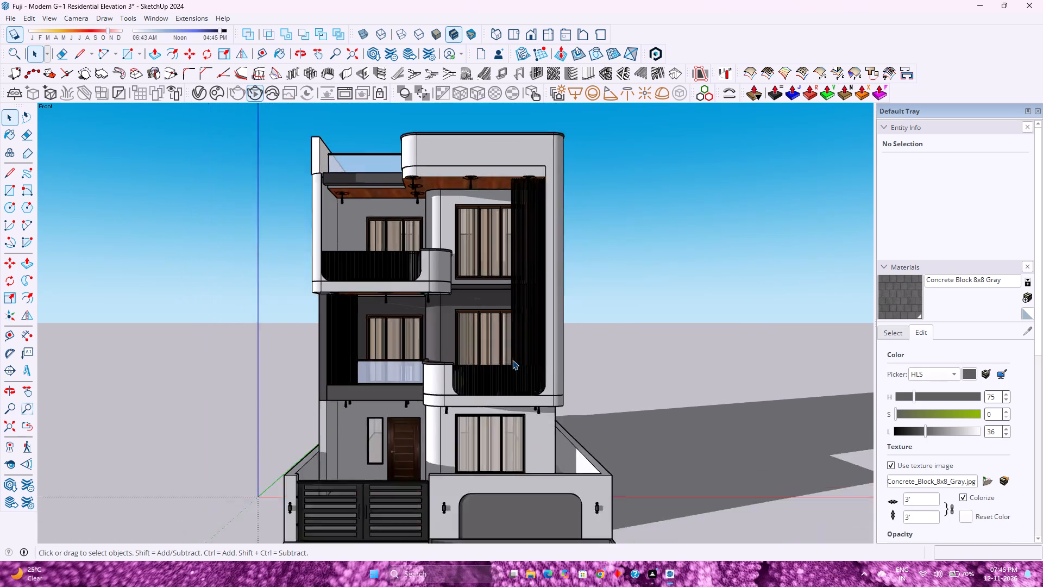
# Examine the facade at medium range, checking how the staggered balconies align with the curtained windows, tall slat screen and entrance door.
pyautogui.scroll(3, 512, 360)
pyautogui.scroll(-3, 512, 360)
pyautogui.scroll(3, 512, 360)
pyautogui.scroll(-3, 512, 360)
pyautogui.scroll(3, 512, 360)
pyautogui.scroll(-3, 512, 360)
pyautogui.scroll(3, 512, 360)
pyautogui.scroll(-3, 512, 360)
pyautogui.scroll(3, 512, 360)
pyautogui.scroll(-3, 512, 360)
pyautogui.scroll(2, 512, 360)
pyautogui.scroll(-2, 512, 360)
pyautogui.scroll(3, 512, 360)
pyautogui.scroll(-3, 512, 360)
pyautogui.scroll(3, 512, 360)
pyautogui.scroll(-4, 512, 360)
pyautogui.scroll(3, 512, 360)
pyautogui.scroll(-2, 512, 360)
pyautogui.scroll(2, 512, 360)
pyautogui.scroll(-3, 512, 360)
pyautogui.scroll(3, 512, 360)
pyautogui.scroll(-2, 512, 360)
pyautogui.scroll(2, 512, 360)
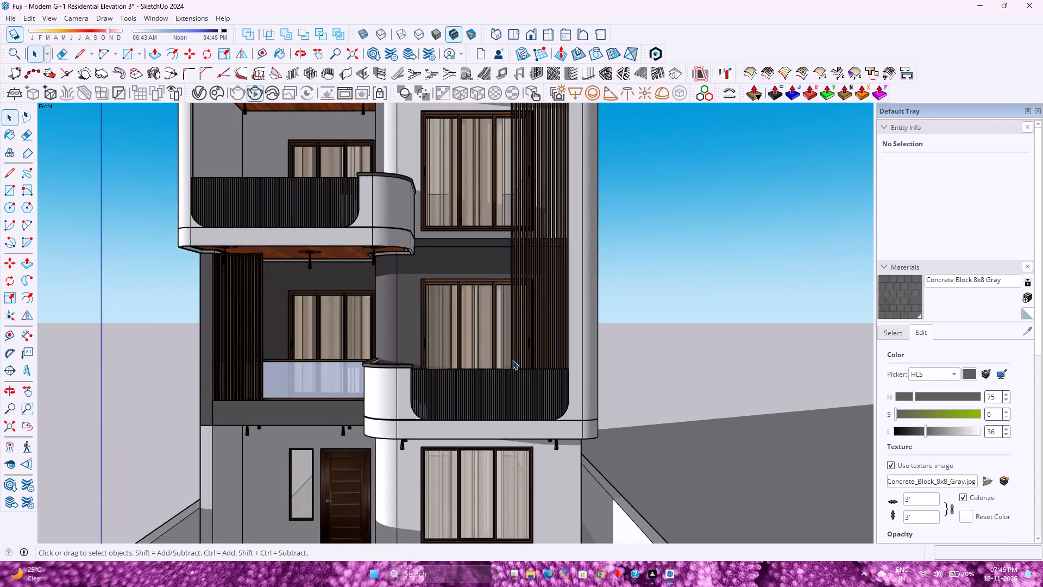
pyautogui.scroll(-3, 512, 360)
pyautogui.scroll(3, 512, 360)
pyautogui.scroll(-2, 512, 360)
pyautogui.scroll(2, 512, 360)
pyautogui.scroll(-3, 512, 360)
pyautogui.scroll(3, 512, 360)
pyautogui.scroll(-3, 512, 360)
pyautogui.scroll(3, 512, 360)
pyautogui.scroll(-2, 512, 360)
pyautogui.scroll(2, 512, 360)
pyautogui.scroll(-2, 512, 360)
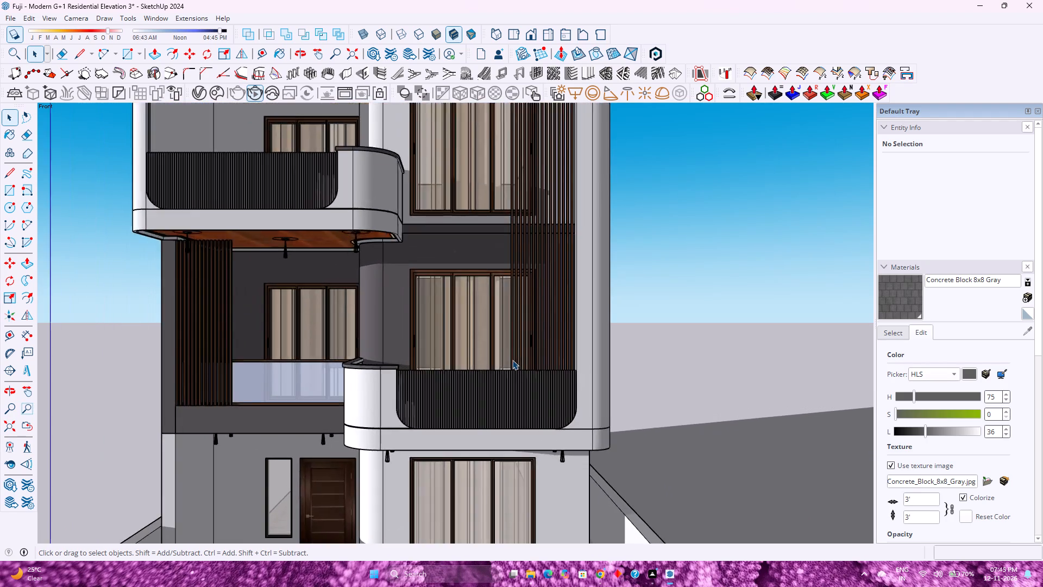
pyautogui.scroll(-1, 512, 360)
pyautogui.scroll(3, 512, 360)
pyautogui.scroll(-3, 512, 360)
pyautogui.scroll(3, 512, 360)
pyautogui.scroll(-3, 512, 360)
pyautogui.scroll(3, 512, 360)
pyautogui.scroll(-3, 512, 360)
pyautogui.scroll(3, 512, 360)
pyautogui.scroll(-3, 512, 360)
pyautogui.scroll(3, 512, 360)
pyautogui.scroll(-3, 512, 360)
pyautogui.scroll(3, 512, 360)
pyautogui.scroll(-3, 512, 360)
pyautogui.scroll(3, 512, 360)
pyautogui.scroll(-3, 512, 360)
pyautogui.scroll(3, 512, 360)
pyautogui.scroll(-3, 512, 360)
pyautogui.scroll(1, 512, 360)
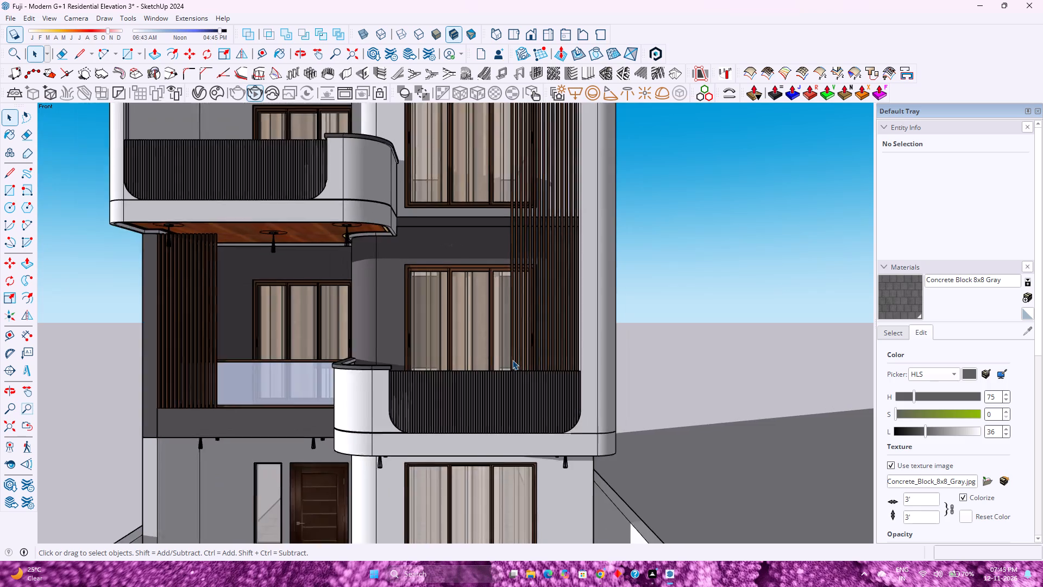
# Inspect the projecting middle-floor balcony, including its ribbed railing, curved parapet, sliding window and the adjoining wooden ceiling and glass railing.
pyautogui.scroll(2, 512, 360)
pyautogui.scroll(-3, 513, 359)
pyautogui.scroll(3, 513, 359)
pyautogui.scroll(-3, 513, 359)
pyautogui.scroll(2, 513, 359)
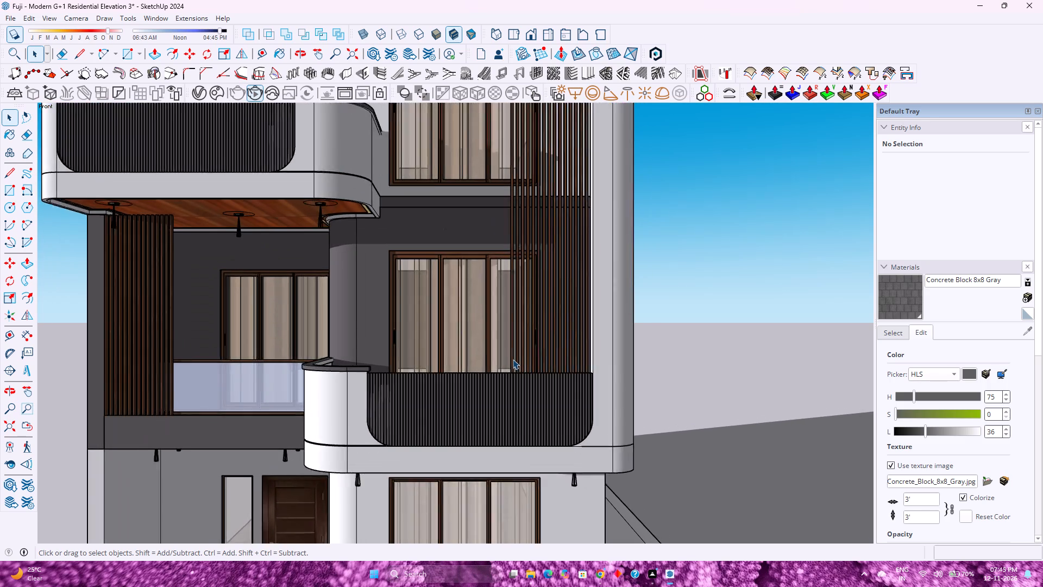
pyautogui.scroll(1, 513, 359)
pyautogui.scroll(-3, 513, 359)
pyautogui.scroll(2, 513, 359)
pyautogui.scroll(-2, 513, 359)
pyautogui.scroll(2, 513, 359)
pyautogui.scroll(-3, 513, 359)
pyautogui.scroll(3, 513, 359)
pyautogui.scroll(-2, 513, 359)
pyautogui.scroll(2, 513, 359)
pyautogui.scroll(-3, 513, 359)
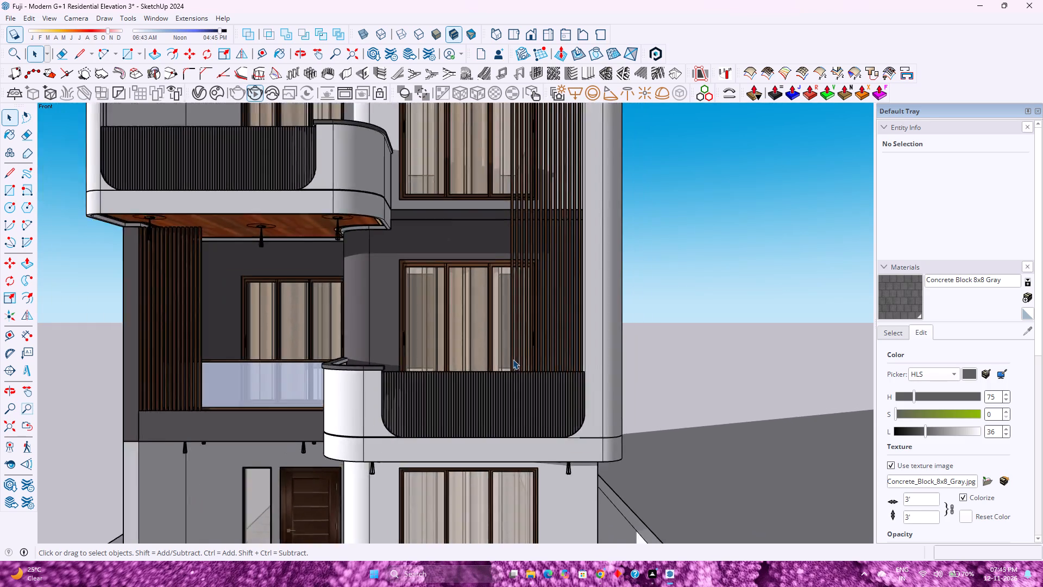
pyautogui.scroll(3, 513, 359)
pyautogui.scroll(-3, 513, 359)
pyautogui.scroll(3, 513, 359)
pyautogui.scroll(-3, 513, 359)
pyautogui.scroll(3, 513, 359)
pyautogui.scroll(-3, 513, 359)
pyautogui.scroll(3, 513, 359)
pyautogui.scroll(-3, 513, 359)
pyautogui.scroll(3, 513, 359)
pyautogui.scroll(-3, 513, 359)
pyautogui.scroll(3, 513, 359)
pyautogui.scroll(-3, 513, 359)
pyautogui.scroll(3, 513, 359)
pyautogui.scroll(-2, 513, 359)
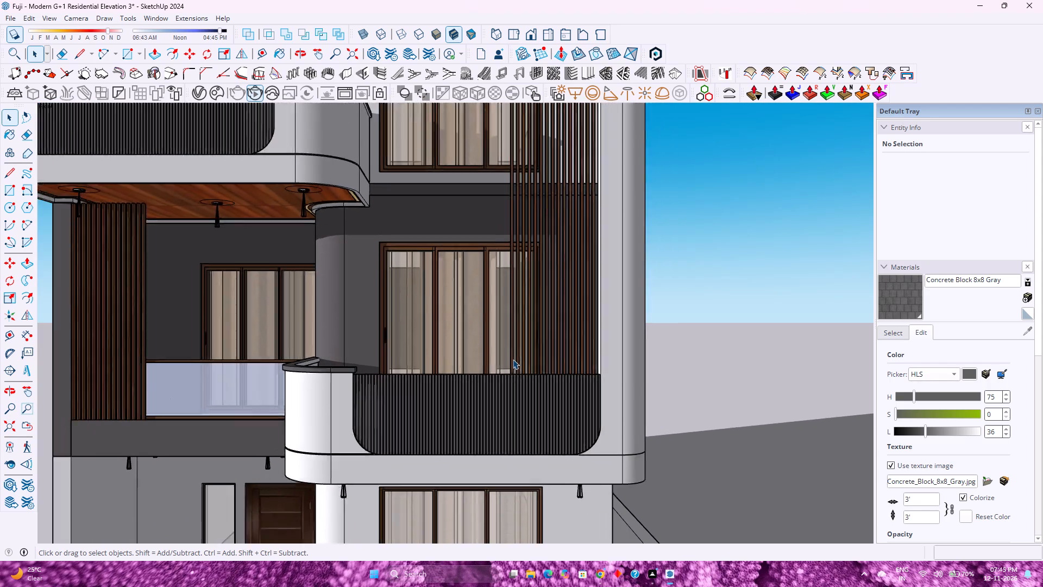
pyautogui.scroll(-1, 513, 359)
pyautogui.scroll(3, 513, 359)
pyautogui.scroll(-3, 513, 359)
pyautogui.scroll(2, 513, 359)
pyautogui.scroll(-2, 513, 359)
pyautogui.scroll(3, 513, 359)
pyautogui.scroll(-3, 513, 359)
pyautogui.scroll(2, 513, 359)
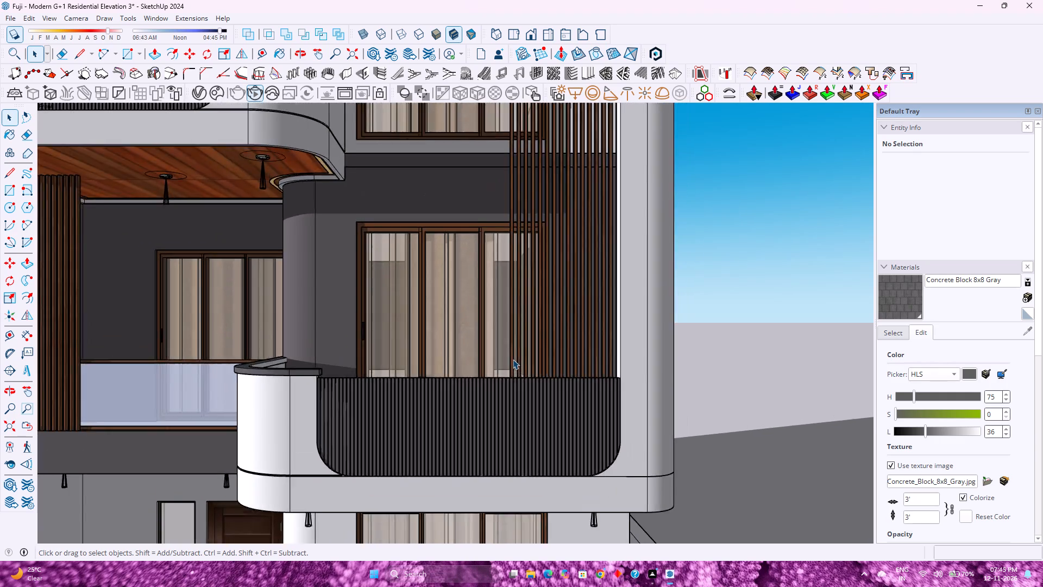
# Inspect the projecting middle-floor balcony, checking how its ribbed railing and vertical slat screen overlap the curtained sliding window behind.
pyautogui.scroll(-5, 513, 359)
pyautogui.scroll(4, 514, 359)
pyautogui.scroll(-4, 514, 359)
pyautogui.scroll(4, 514, 359)
pyautogui.scroll(-3, 514, 359)
pyautogui.scroll(3, 514, 359)
pyautogui.scroll(-3, 514, 359)
pyautogui.scroll(2, 514, 359)
pyautogui.scroll(-2, 514, 359)
pyautogui.scroll(2, 514, 359)
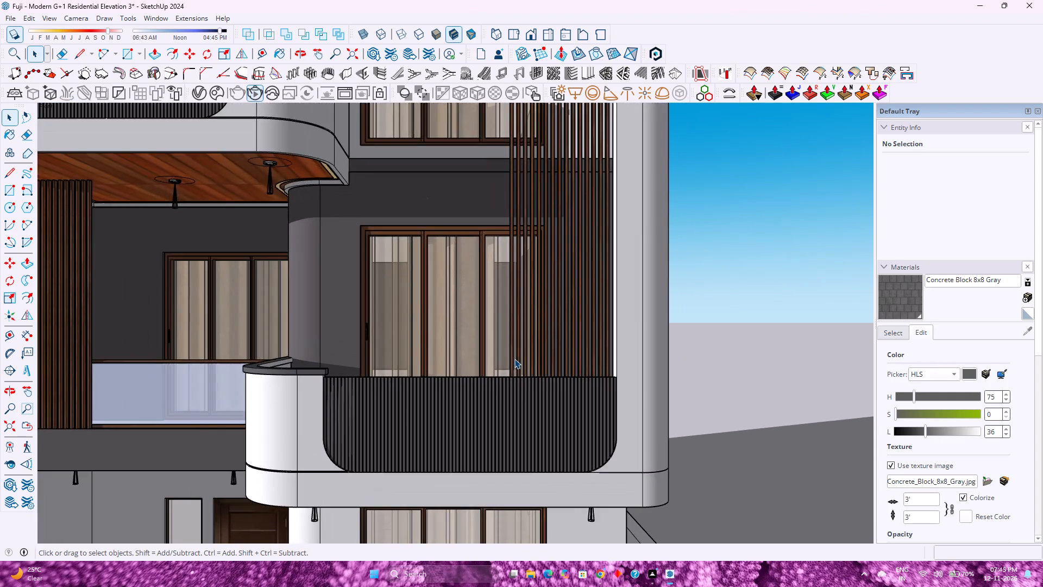
pyautogui.scroll(-2, 514, 359)
pyautogui.scroll(2, 514, 359)
pyautogui.scroll(-3, 514, 359)
pyautogui.scroll(3, 514, 359)
pyautogui.scroll(-3, 514, 359)
pyautogui.scroll(1, 514, 359)
pyautogui.scroll(-11, 514, 359)
pyautogui.scroll(1, 514, 358)
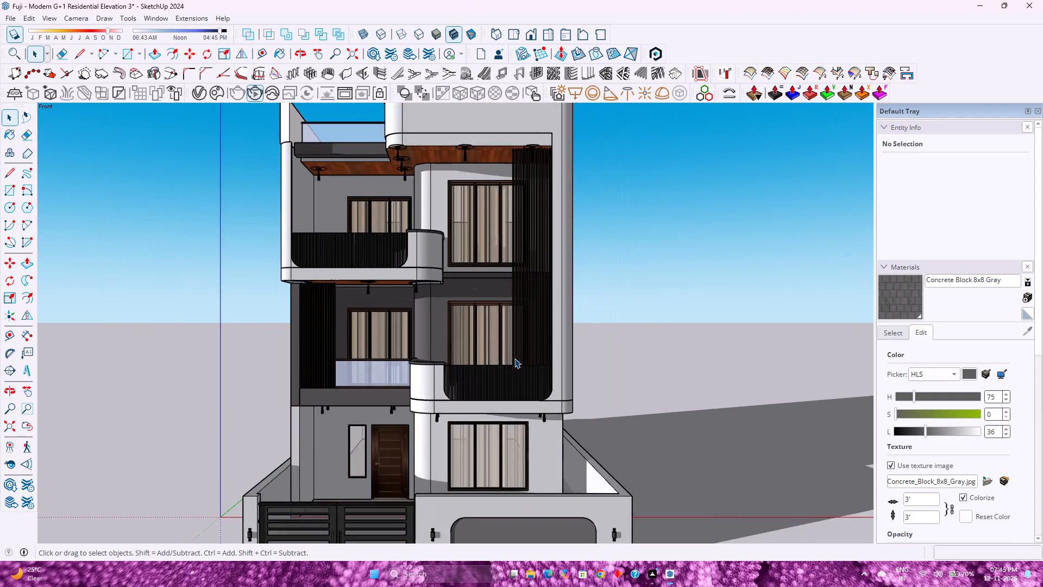
# Examine the whole front elevation, checking the balance of roof parapet, stacked balconies, dark slat screen, gate and boundary wall.
pyautogui.scroll(-6, 514, 358)
pyautogui.scroll(1, 514, 358)
pyautogui.scroll(-3, 514, 358)
pyautogui.scroll(3, 514, 358)
pyautogui.scroll(-3, 514, 358)
pyautogui.scroll(2, 514, 358)
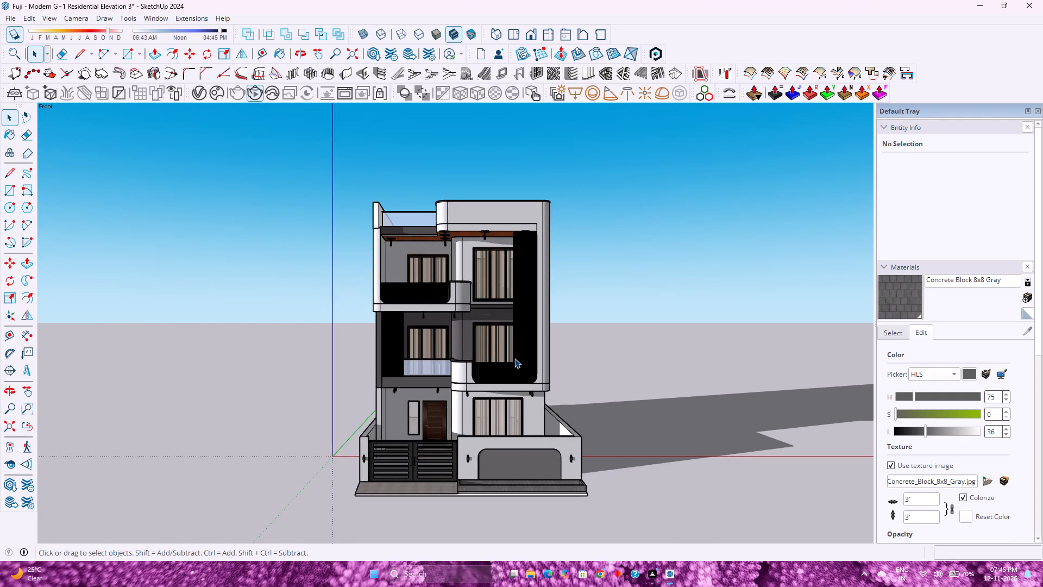
pyautogui.scroll(-2, 514, 358)
pyautogui.scroll(2, 514, 358)
pyautogui.scroll(-2, 514, 358)
pyautogui.scroll(2, 514, 358)
pyautogui.scroll(-2, 514, 358)
pyautogui.scroll(2, 514, 358)
pyautogui.scroll(-2, 514, 358)
pyautogui.scroll(2, 514, 358)
pyautogui.scroll(-2, 516, 358)
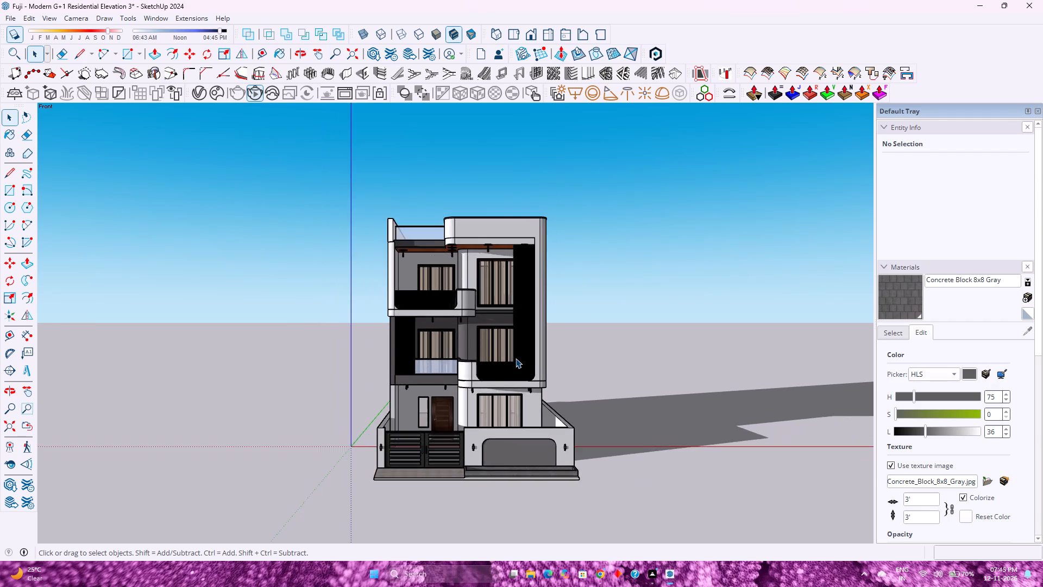
pyautogui.scroll(3, 516, 358)
pyautogui.scroll(-4, 516, 358)
pyautogui.scroll(3, 516, 358)
pyautogui.scroll(-3, 516, 358)
pyautogui.scroll(3, 516, 358)
pyautogui.scroll(-3, 516, 358)
pyautogui.scroll(3, 516, 358)
pyautogui.scroll(-3, 516, 358)
pyautogui.scroll(3, 516, 358)
pyautogui.scroll(-3, 516, 358)
pyautogui.scroll(3, 516, 358)
pyautogui.scroll(-3, 516, 358)
pyautogui.scroll(3, 516, 358)
pyautogui.scroll(-3, 516, 358)
pyautogui.scroll(3, 516, 358)
pyautogui.scroll(-3, 516, 358)
pyautogui.scroll(3, 516, 358)
pyautogui.scroll(-3, 516, 358)
pyautogui.scroll(3, 516, 358)
pyautogui.scroll(-3, 516, 358)
pyautogui.scroll(2, 516, 358)
pyautogui.scroll(-2, 516, 358)
pyautogui.scroll(3, 516, 358)
pyautogui.scroll(-3, 516, 358)
pyautogui.scroll(2, 516, 358)
pyautogui.scroll(-2, 516, 358)
pyautogui.scroll(2, 516, 358)
pyautogui.scroll(-2, 516, 358)
pyautogui.scroll(2, 516, 358)
pyautogui.scroll(-3, 516, 358)
pyautogui.scroll(3, 516, 358)
pyautogui.scroll(-3, 516, 358)
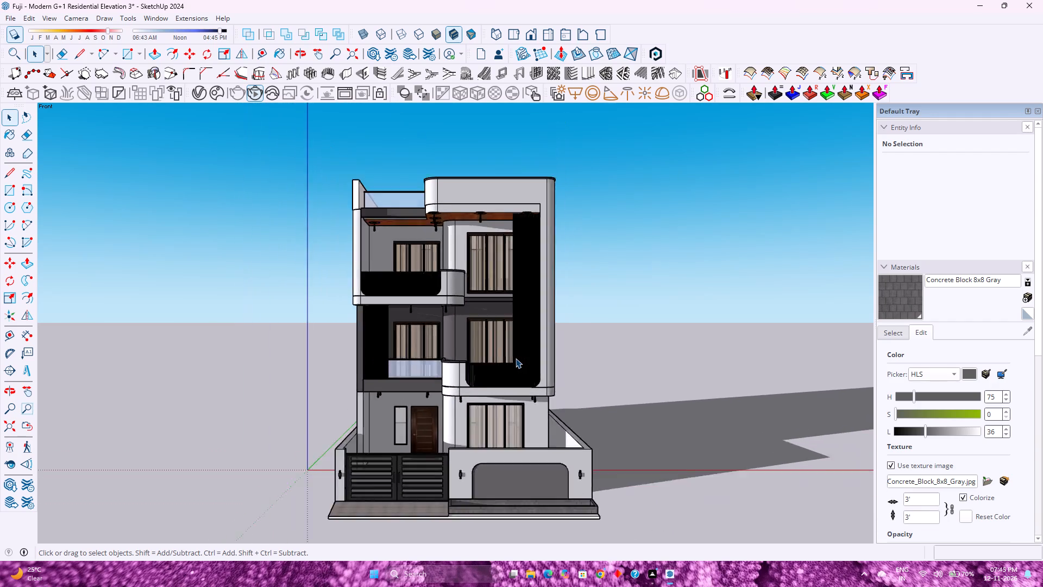
# Examine the facade at medium range, comparing the two staggered balconies, wooden ceilings, slat screens, windows and entrance door.
pyautogui.scroll(3, 516, 358)
pyautogui.scroll(-2, 516, 358)
pyautogui.scroll(2, 516, 358)
pyautogui.scroll(-2, 516, 358)
pyautogui.scroll(2, 516, 358)
pyautogui.scroll(-2, 516, 358)
pyautogui.scroll(2, 516, 358)
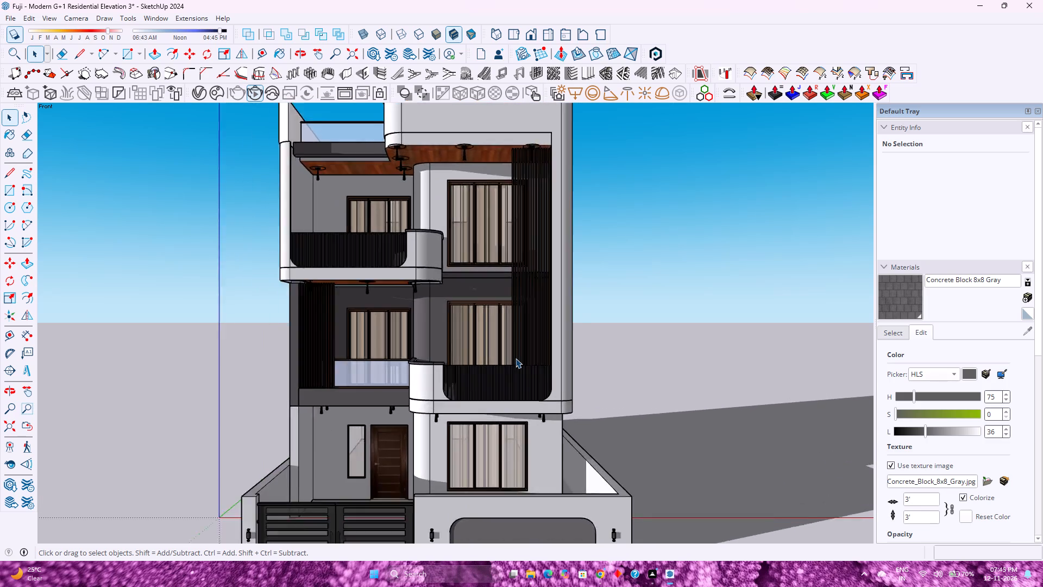
pyautogui.scroll(-3, 516, 358)
pyautogui.scroll(3, 516, 358)
pyautogui.scroll(-3, 516, 357)
pyautogui.scroll(3, 516, 357)
pyautogui.scroll(-3, 516, 357)
pyautogui.scroll(3, 516, 357)
pyautogui.scroll(-3, 516, 357)
pyautogui.scroll(3, 516, 357)
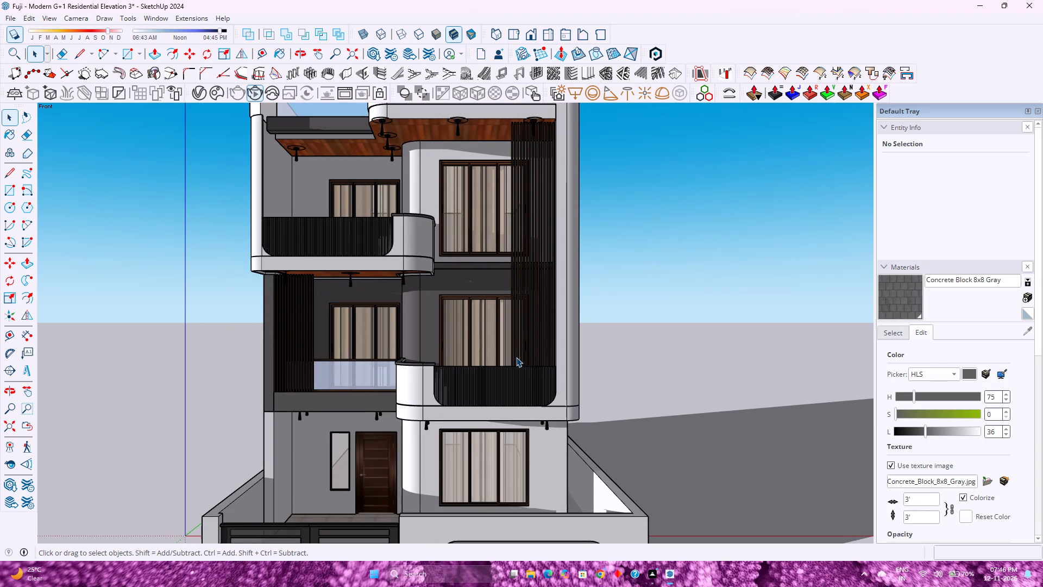
pyautogui.scroll(-2, 516, 357)
pyautogui.scroll(2, 516, 357)
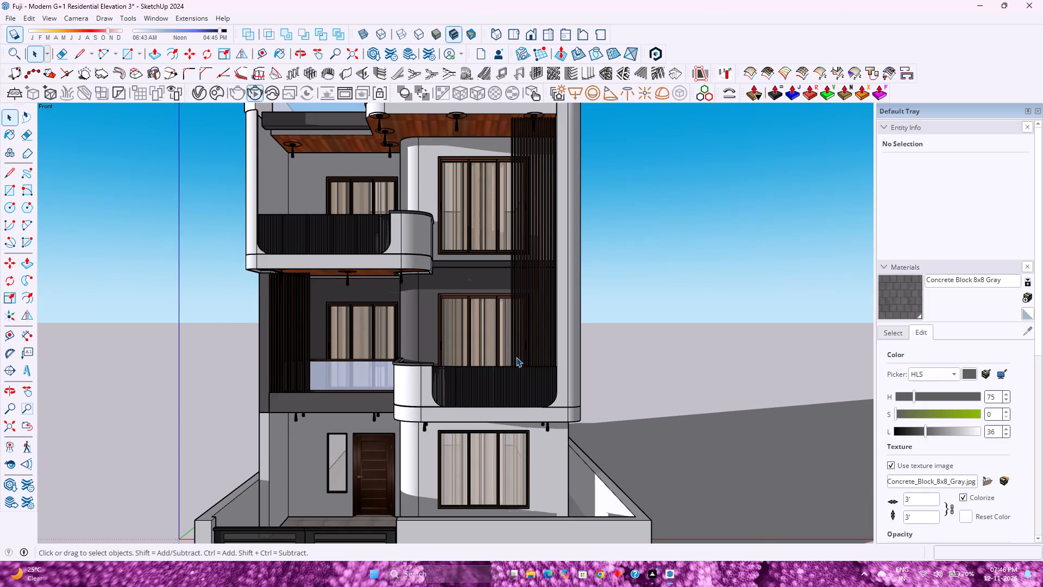
pyautogui.scroll(-3, 516, 357)
pyautogui.scroll(3, 516, 357)
pyautogui.scroll(-3, 516, 357)
pyautogui.scroll(3, 516, 357)
pyautogui.scroll(-3, 516, 357)
pyautogui.scroll(3, 516, 357)
pyautogui.scroll(-3, 516, 357)
pyautogui.scroll(3, 516, 357)
pyautogui.scroll(-3, 516, 357)
pyautogui.scroll(3, 516, 357)
pyautogui.scroll(-3, 516, 357)
pyautogui.scroll(2, 516, 357)
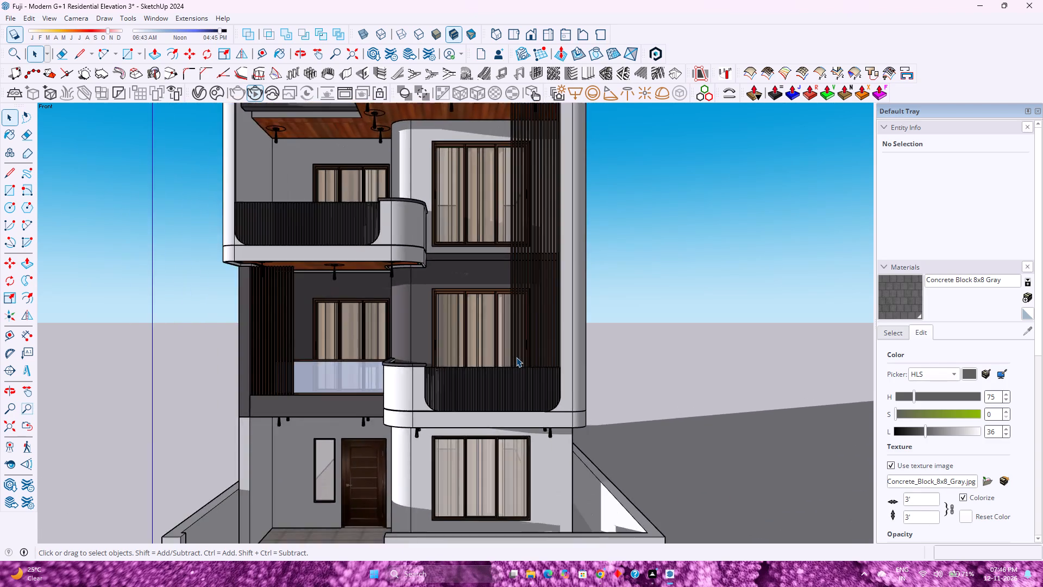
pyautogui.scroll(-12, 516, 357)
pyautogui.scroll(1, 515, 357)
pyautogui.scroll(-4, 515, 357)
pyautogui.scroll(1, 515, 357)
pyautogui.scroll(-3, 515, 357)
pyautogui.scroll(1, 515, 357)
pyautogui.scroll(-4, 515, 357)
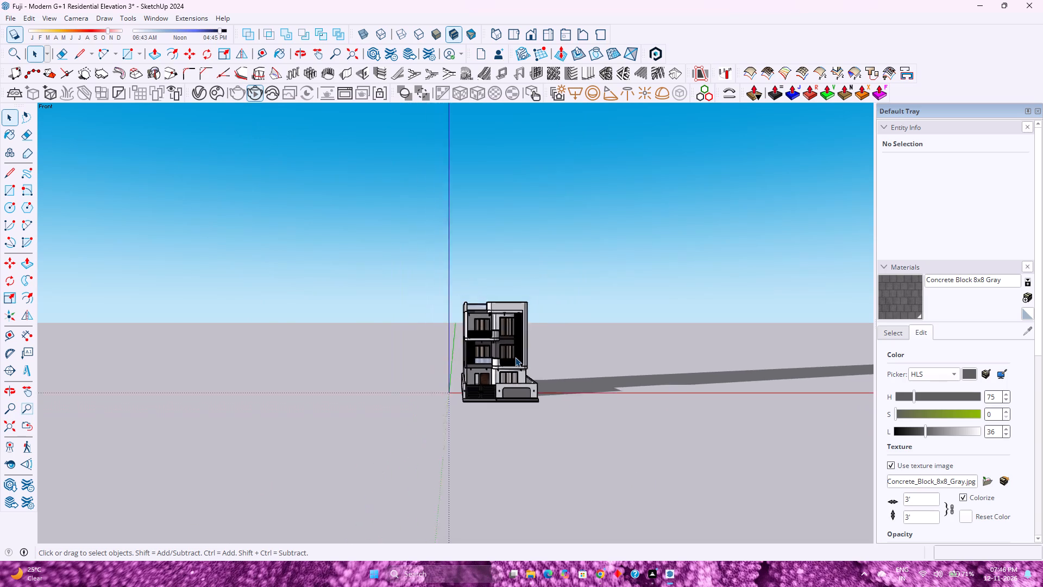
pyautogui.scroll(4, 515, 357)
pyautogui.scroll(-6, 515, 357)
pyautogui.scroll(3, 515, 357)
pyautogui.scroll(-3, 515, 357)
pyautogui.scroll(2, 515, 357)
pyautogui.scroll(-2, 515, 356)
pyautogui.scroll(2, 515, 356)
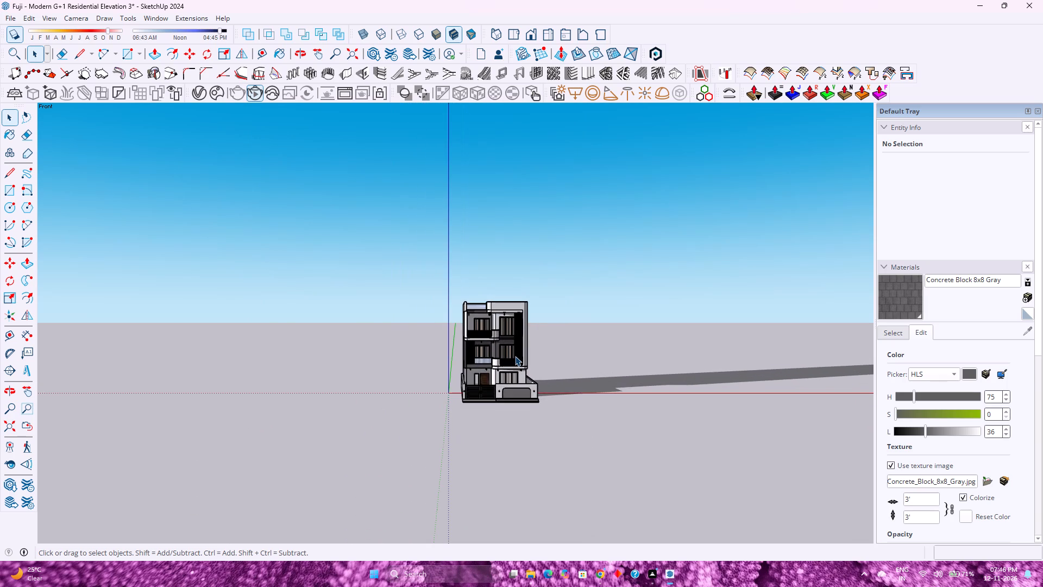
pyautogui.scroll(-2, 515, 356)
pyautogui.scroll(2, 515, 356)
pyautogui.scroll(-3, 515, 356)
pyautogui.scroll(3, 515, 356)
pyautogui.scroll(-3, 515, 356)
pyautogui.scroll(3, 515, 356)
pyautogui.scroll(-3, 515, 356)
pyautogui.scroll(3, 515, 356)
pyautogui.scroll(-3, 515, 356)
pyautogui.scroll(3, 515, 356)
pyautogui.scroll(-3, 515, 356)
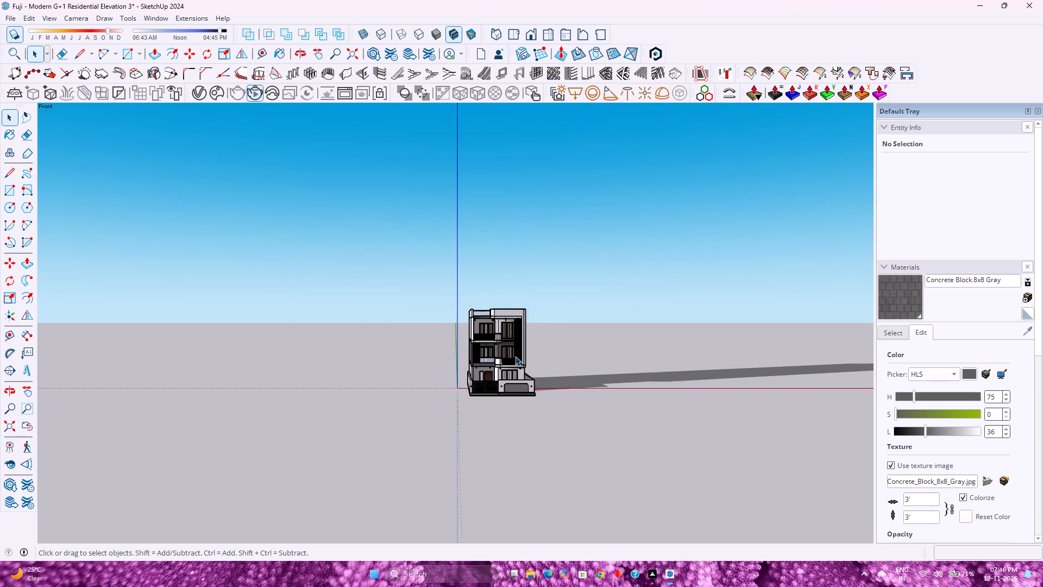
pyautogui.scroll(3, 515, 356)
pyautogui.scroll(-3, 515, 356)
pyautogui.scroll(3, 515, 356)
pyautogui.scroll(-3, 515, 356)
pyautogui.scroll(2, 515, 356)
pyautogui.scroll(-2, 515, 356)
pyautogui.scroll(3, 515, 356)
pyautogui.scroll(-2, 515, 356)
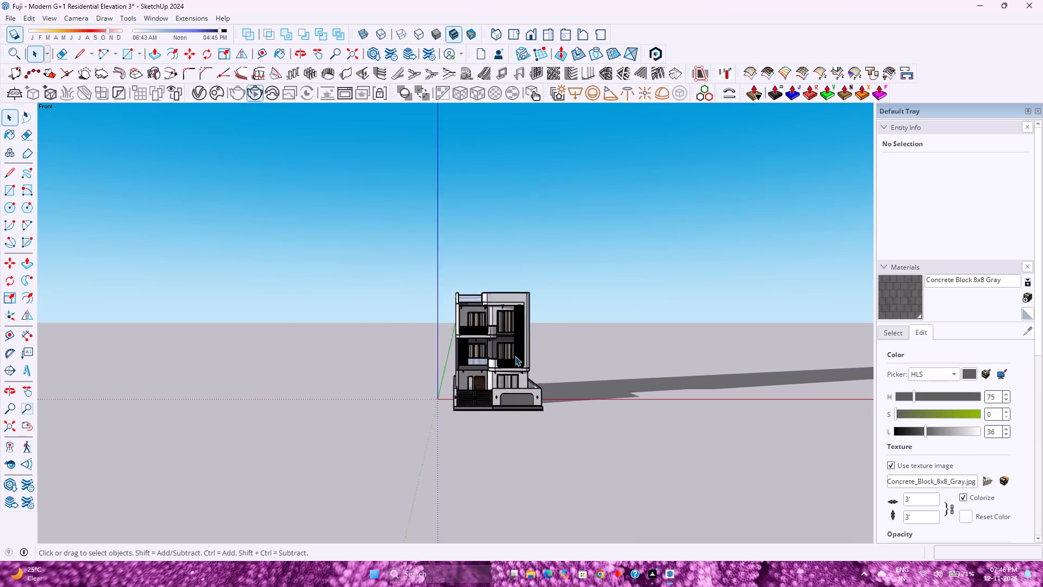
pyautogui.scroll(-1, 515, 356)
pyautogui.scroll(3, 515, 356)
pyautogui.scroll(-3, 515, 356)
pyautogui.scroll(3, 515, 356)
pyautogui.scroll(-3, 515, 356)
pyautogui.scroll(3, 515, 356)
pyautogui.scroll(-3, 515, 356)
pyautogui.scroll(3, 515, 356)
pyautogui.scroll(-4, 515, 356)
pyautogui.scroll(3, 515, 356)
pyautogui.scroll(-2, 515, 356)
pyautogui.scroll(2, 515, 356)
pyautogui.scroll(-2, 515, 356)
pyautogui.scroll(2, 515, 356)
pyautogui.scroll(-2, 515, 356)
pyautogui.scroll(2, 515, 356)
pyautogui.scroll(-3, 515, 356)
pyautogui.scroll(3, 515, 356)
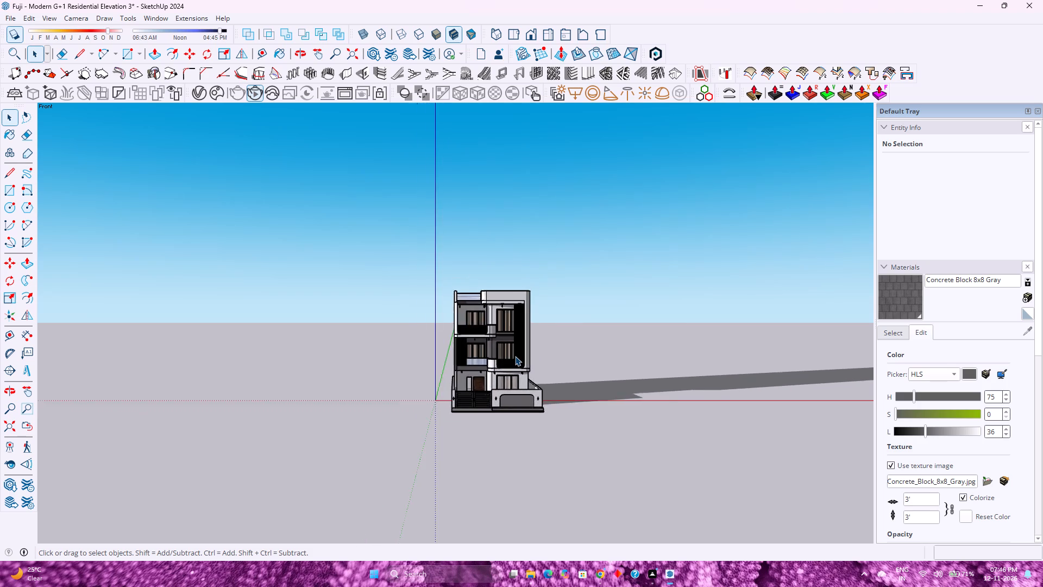
# Examine the whole front elevation from a distance, checking the three-storey massing, roof parapet, boundary wall and cast shadow.
pyautogui.scroll(1, 515, 356)
pyautogui.scroll(-3, 515, 356)
pyautogui.scroll(2, 515, 356)
pyautogui.scroll(-2, 515, 356)
pyautogui.scroll(3, 515, 356)
pyautogui.scroll(-2, 515, 355)
pyautogui.scroll(1, 515, 355)
pyautogui.scroll(-2, 515, 355)
pyautogui.scroll(3, 515, 355)
pyautogui.scroll(-3, 515, 355)
pyautogui.scroll(3, 515, 355)
pyautogui.scroll(-4, 515, 355)
pyautogui.scroll(3, 515, 355)
pyautogui.scroll(-3, 515, 355)
pyautogui.scroll(3, 515, 355)
pyautogui.scroll(-3, 515, 355)
pyautogui.scroll(3, 515, 355)
pyautogui.scroll(-3, 515, 355)
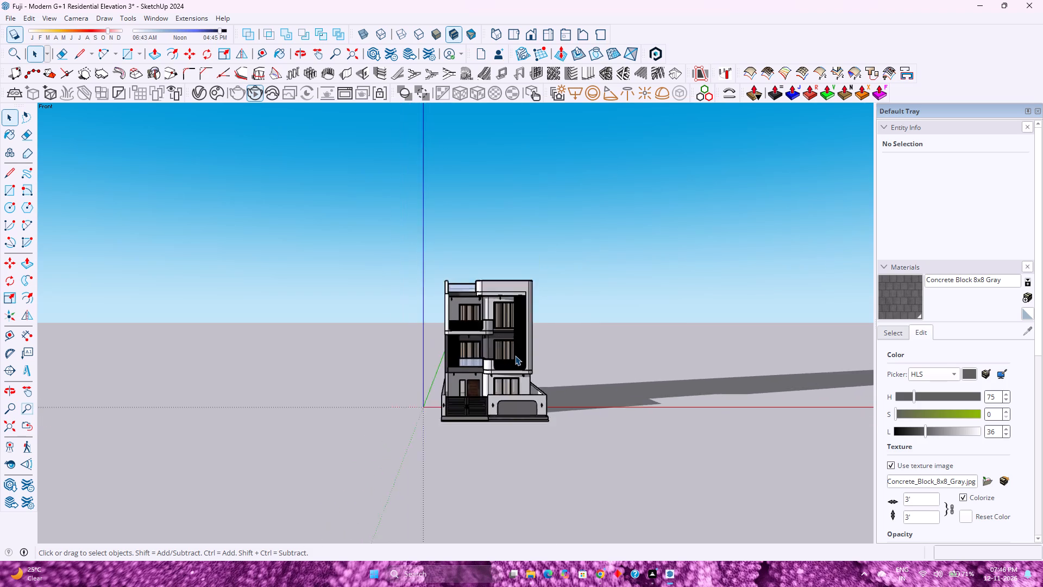
pyautogui.scroll(3, 515, 355)
pyautogui.scroll(-3, 515, 355)
pyautogui.scroll(3, 515, 355)
pyautogui.scroll(-4, 515, 355)
pyautogui.scroll(4, 515, 355)
pyautogui.scroll(-3, 515, 355)
pyautogui.scroll(3, 515, 355)
pyautogui.scroll(-4, 515, 355)
pyautogui.scroll(4, 515, 355)
pyautogui.scroll(-4, 515, 355)
pyautogui.scroll(4, 515, 355)
pyautogui.scroll(-3, 515, 355)
pyautogui.scroll(1, 515, 355)
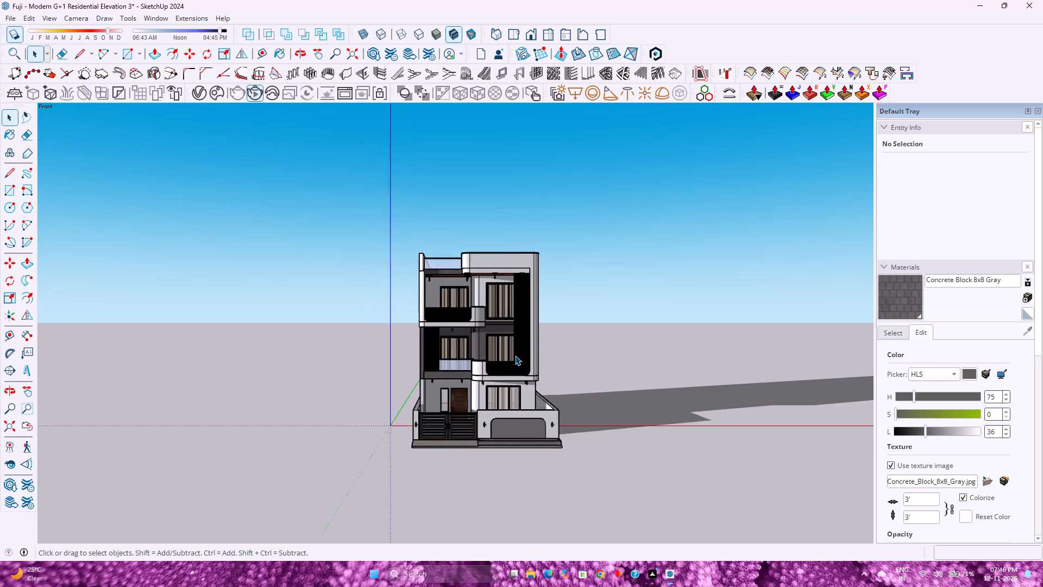
pyautogui.scroll(1, 515, 355)
pyautogui.scroll(-2, 515, 355)
pyautogui.scroll(3, 515, 355)
pyautogui.scroll(-3, 515, 355)
pyautogui.scroll(2, 515, 355)
pyautogui.scroll(-3, 515, 355)
pyautogui.scroll(3, 515, 355)
pyautogui.scroll(-3, 515, 355)
pyautogui.scroll(3, 515, 355)
pyautogui.scroll(-3, 515, 355)
pyautogui.scroll(4, 515, 355)
pyautogui.scroll(-3, 515, 355)
pyautogui.scroll(2, 515, 355)
pyautogui.scroll(-3, 515, 355)
pyautogui.scroll(3, 515, 355)
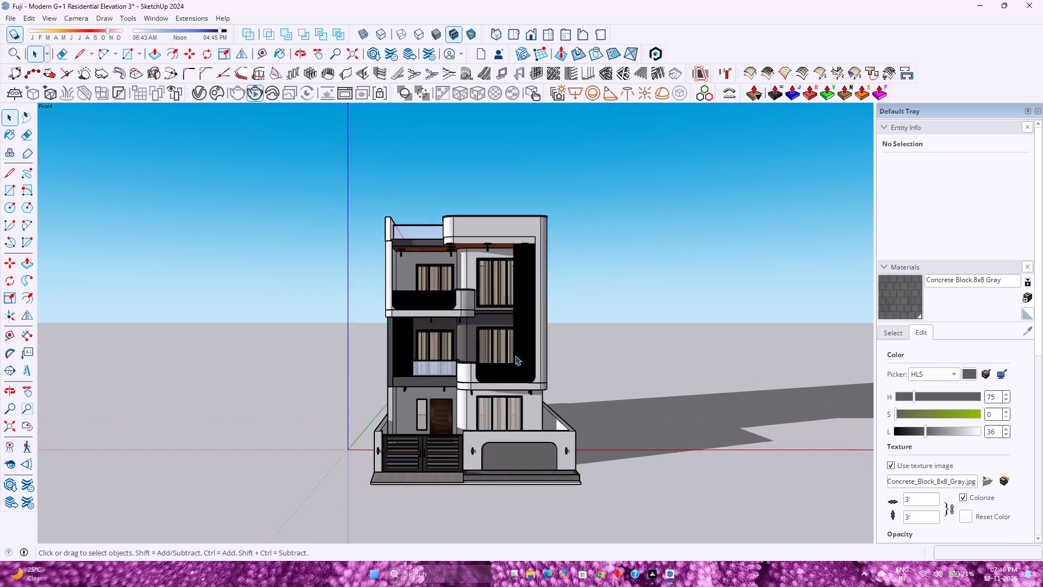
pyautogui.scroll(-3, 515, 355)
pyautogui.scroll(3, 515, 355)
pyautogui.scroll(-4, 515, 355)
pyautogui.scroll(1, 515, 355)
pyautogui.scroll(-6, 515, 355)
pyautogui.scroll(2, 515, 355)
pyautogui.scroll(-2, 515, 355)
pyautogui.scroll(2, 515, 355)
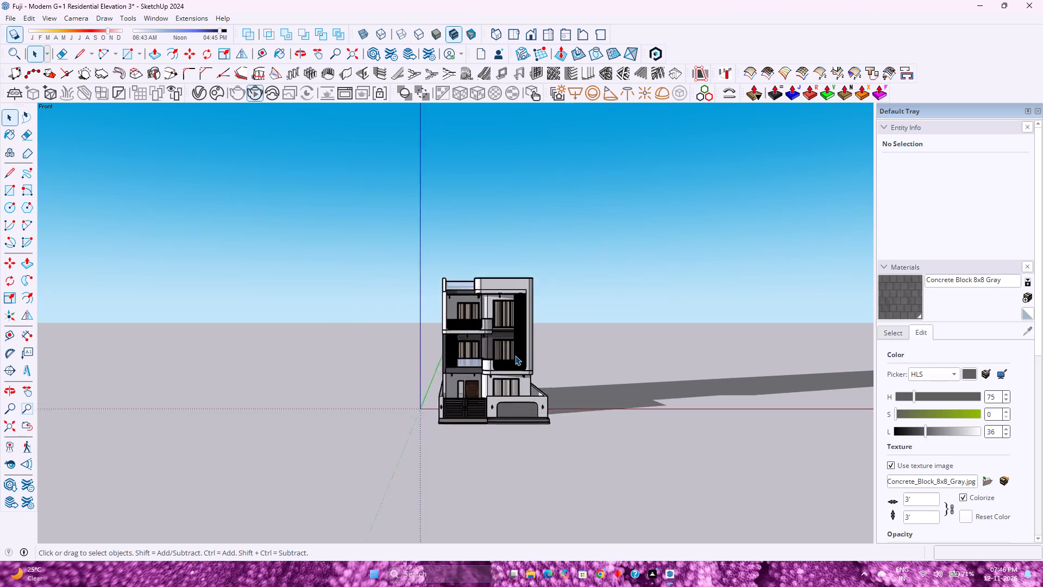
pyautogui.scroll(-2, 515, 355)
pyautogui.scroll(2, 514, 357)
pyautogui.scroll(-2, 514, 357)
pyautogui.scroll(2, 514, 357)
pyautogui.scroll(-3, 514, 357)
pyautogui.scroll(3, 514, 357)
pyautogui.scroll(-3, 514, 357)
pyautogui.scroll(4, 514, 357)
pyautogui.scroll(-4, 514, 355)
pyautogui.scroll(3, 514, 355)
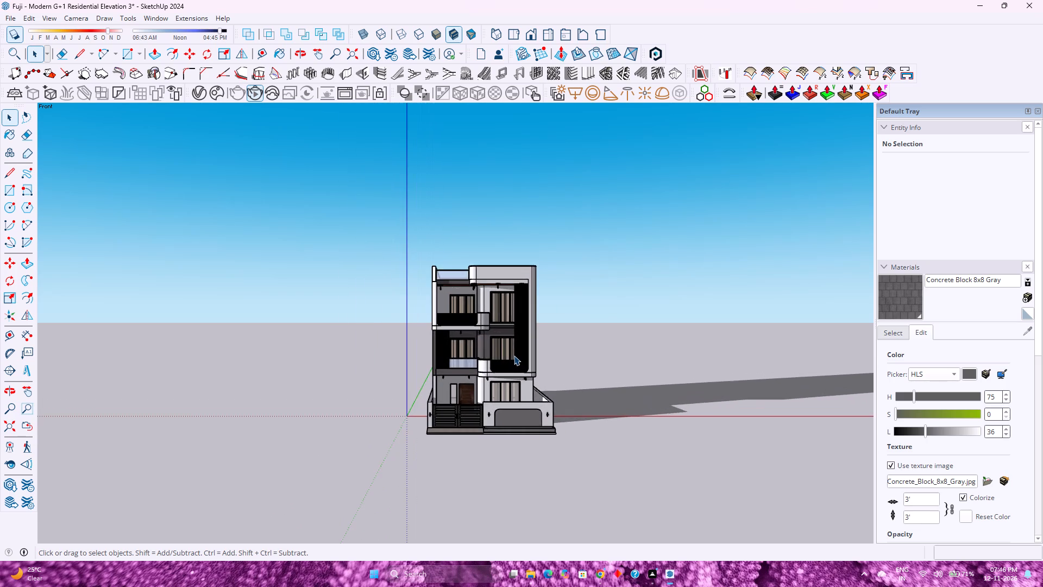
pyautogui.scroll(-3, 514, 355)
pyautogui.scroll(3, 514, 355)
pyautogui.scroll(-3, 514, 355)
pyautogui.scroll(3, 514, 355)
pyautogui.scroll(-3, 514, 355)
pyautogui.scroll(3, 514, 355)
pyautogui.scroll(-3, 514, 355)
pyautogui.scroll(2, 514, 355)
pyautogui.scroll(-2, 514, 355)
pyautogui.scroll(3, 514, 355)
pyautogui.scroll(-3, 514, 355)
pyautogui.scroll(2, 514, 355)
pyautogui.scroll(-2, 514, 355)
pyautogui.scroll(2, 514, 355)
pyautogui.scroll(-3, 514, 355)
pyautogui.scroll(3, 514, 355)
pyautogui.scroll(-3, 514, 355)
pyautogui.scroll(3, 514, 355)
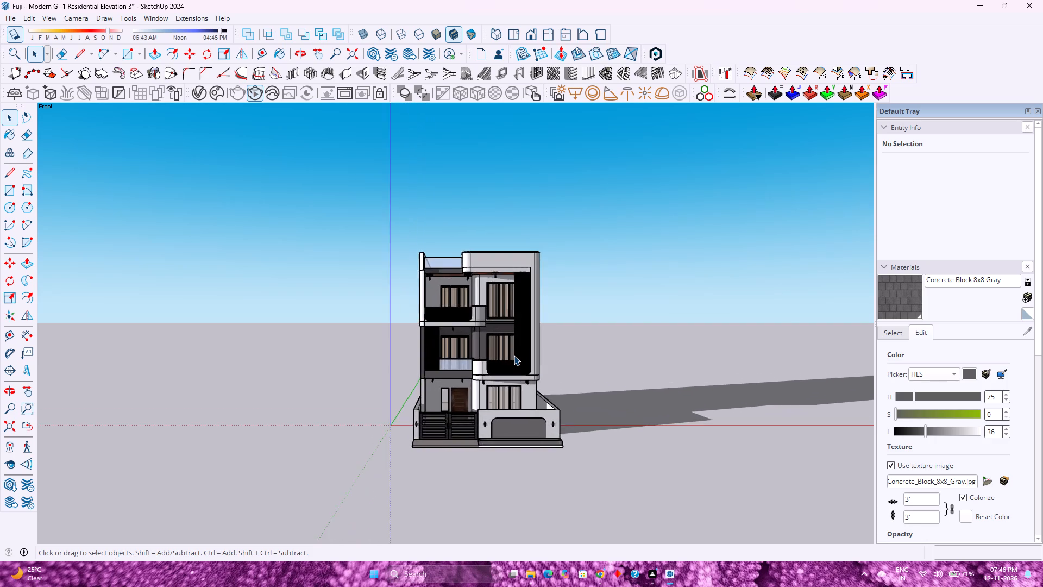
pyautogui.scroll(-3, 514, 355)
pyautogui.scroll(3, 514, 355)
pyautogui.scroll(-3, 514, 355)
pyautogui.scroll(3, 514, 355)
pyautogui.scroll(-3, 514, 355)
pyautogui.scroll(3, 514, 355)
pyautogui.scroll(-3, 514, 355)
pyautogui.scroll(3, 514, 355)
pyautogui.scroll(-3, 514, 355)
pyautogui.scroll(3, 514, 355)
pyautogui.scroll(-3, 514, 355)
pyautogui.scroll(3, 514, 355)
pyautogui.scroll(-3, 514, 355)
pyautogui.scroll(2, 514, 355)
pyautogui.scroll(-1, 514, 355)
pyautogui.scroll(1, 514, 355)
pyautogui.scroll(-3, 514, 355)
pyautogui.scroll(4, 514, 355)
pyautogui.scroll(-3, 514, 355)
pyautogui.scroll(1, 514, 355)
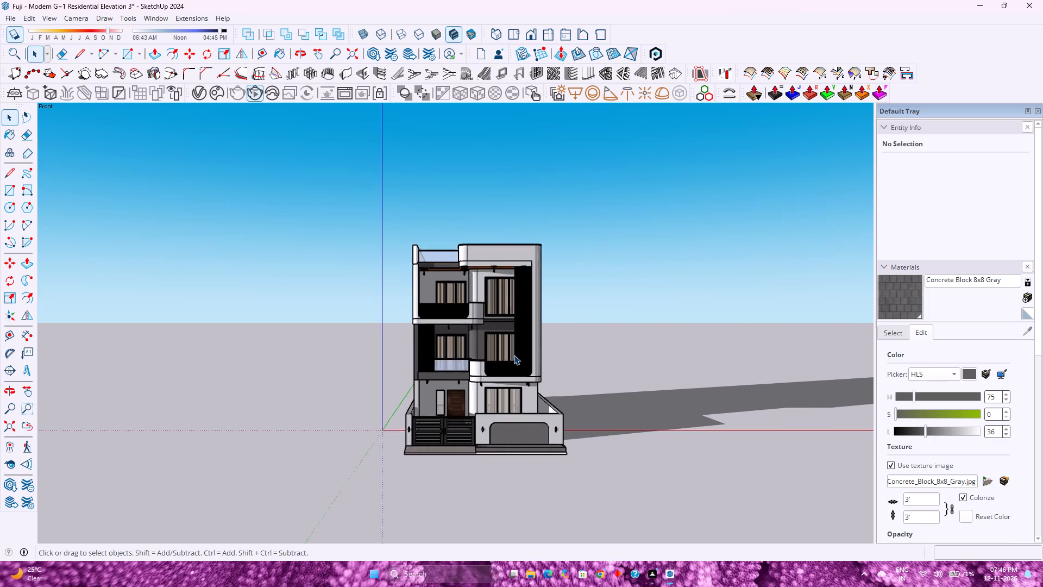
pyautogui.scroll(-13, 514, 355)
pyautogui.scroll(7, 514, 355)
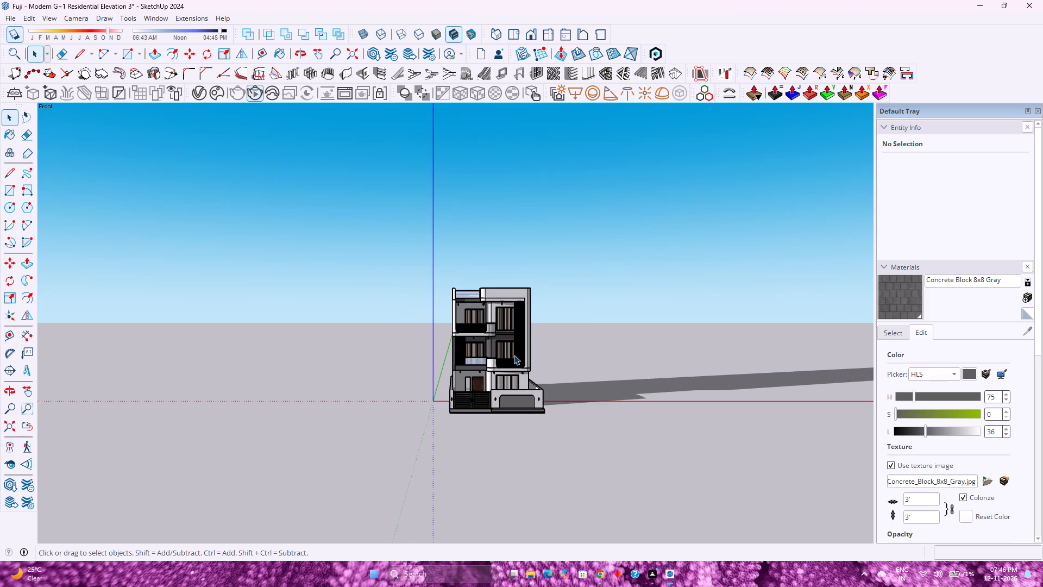
# Review the complete front elevation, comparing the stacked balconies and dark slat screens with the gate and boundary wall.
pyautogui.scroll(9, 507, 352)
pyautogui.scroll(-3, 487, 344)
pyautogui.scroll(3, 487, 344)
pyautogui.scroll(-4, 487, 344)
pyautogui.scroll(3, 487, 344)
pyautogui.scroll(-2, 487, 344)
pyautogui.scroll(3, 487, 344)
pyautogui.scroll(-3, 487, 344)
pyautogui.scroll(2, 487, 344)
pyautogui.scroll(-3, 487, 344)
pyautogui.scroll(2, 487, 344)
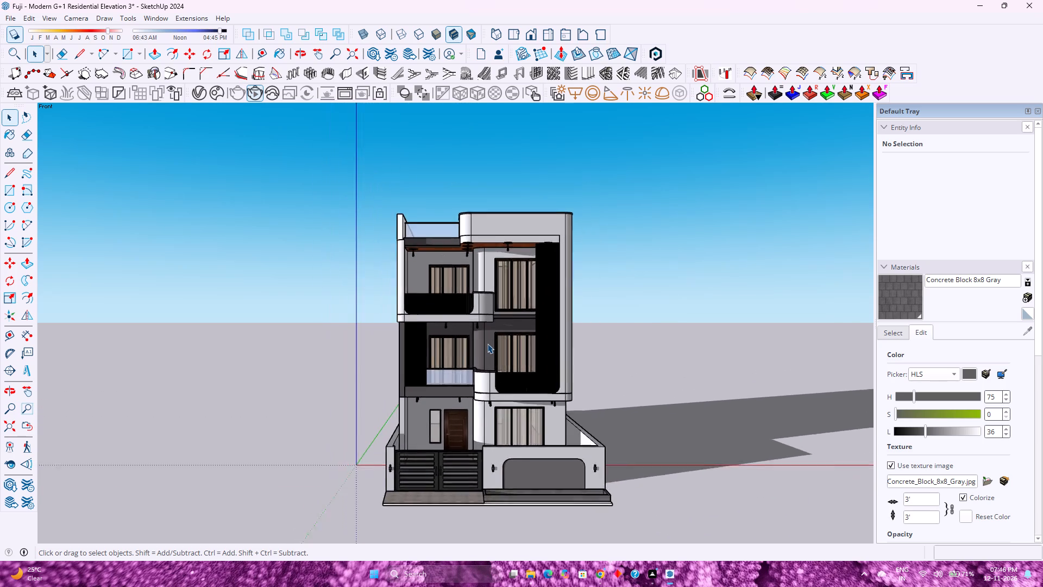
# Examine the facade more closely, checking the ribbed balcony railings, wooden ceilings, curtained windows, slat screens and entrance door.
pyautogui.scroll(1, 487, 344)
pyautogui.scroll(-2, 487, 344)
pyautogui.scroll(1, 487, 344)
pyautogui.scroll(-2, 487, 344)
pyautogui.scroll(3, 487, 344)
pyautogui.scroll(-3, 487, 344)
pyautogui.scroll(3, 487, 344)
pyautogui.scroll(-3, 487, 344)
pyautogui.scroll(3, 487, 344)
pyautogui.scroll(-3, 487, 344)
pyautogui.scroll(3, 487, 344)
pyautogui.scroll(-3, 487, 344)
pyautogui.scroll(3, 487, 344)
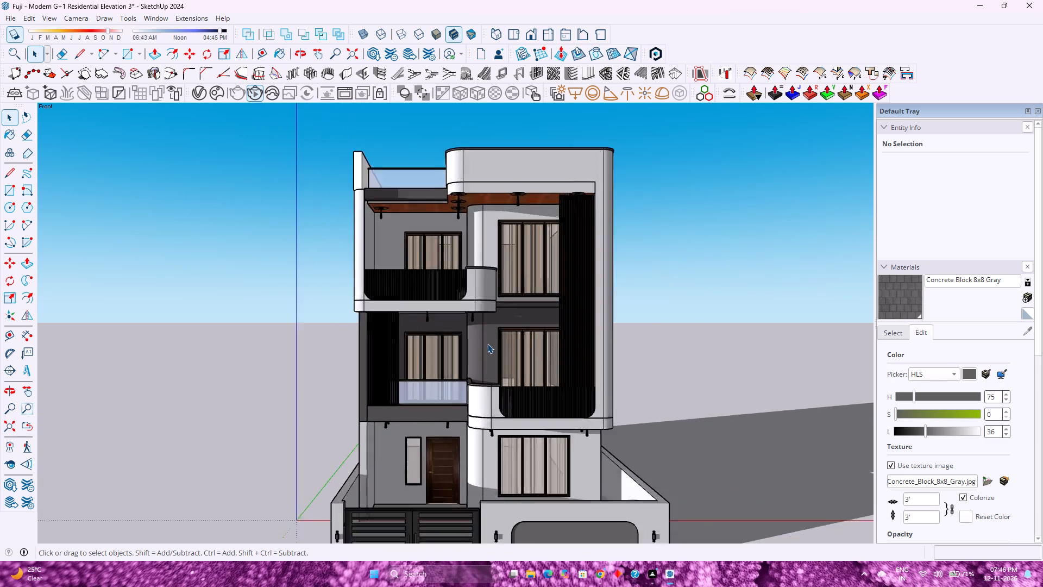
pyautogui.scroll(-3, 487, 344)
pyautogui.scroll(3, 487, 344)
pyautogui.scroll(-3, 487, 344)
pyautogui.scroll(3, 487, 344)
pyautogui.scroll(-3, 487, 344)
pyautogui.scroll(3, 487, 344)
pyautogui.scroll(-3, 487, 344)
pyautogui.scroll(3, 487, 344)
pyautogui.scroll(-3, 487, 344)
pyautogui.scroll(3, 487, 344)
pyautogui.scroll(-3, 487, 344)
pyautogui.scroll(3, 487, 344)
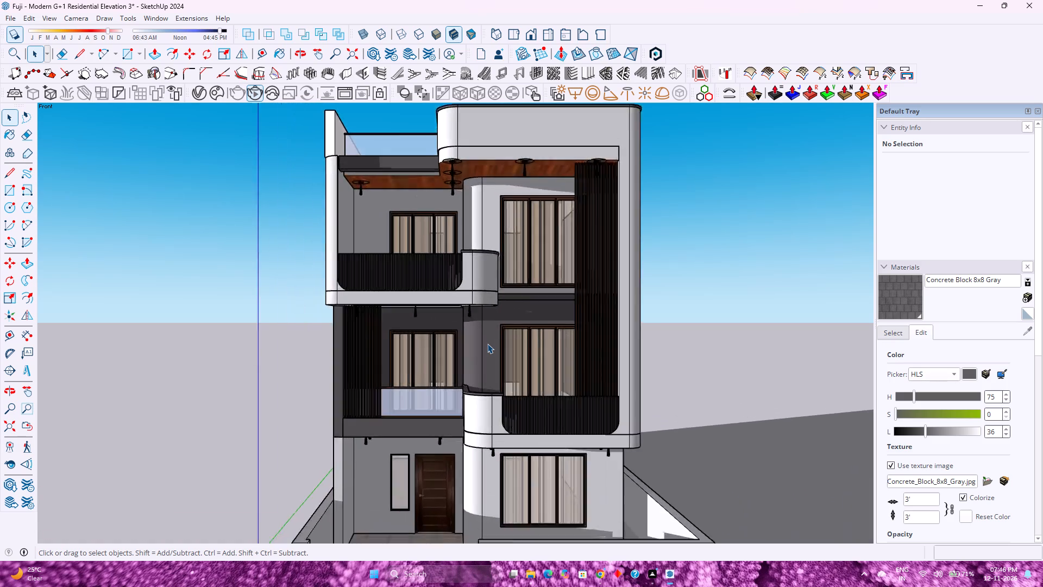
pyautogui.scroll(-3, 487, 344)
pyautogui.scroll(1, 487, 344)
pyautogui.scroll(-3, 488, 342)
pyautogui.scroll(3, 488, 341)
pyautogui.scroll(-4, 488, 341)
pyautogui.scroll(3, 488, 341)
pyautogui.scroll(-3, 488, 341)
pyautogui.scroll(3, 488, 341)
pyautogui.scroll(-3, 488, 341)
pyautogui.scroll(3, 488, 341)
pyautogui.scroll(-3, 488, 341)
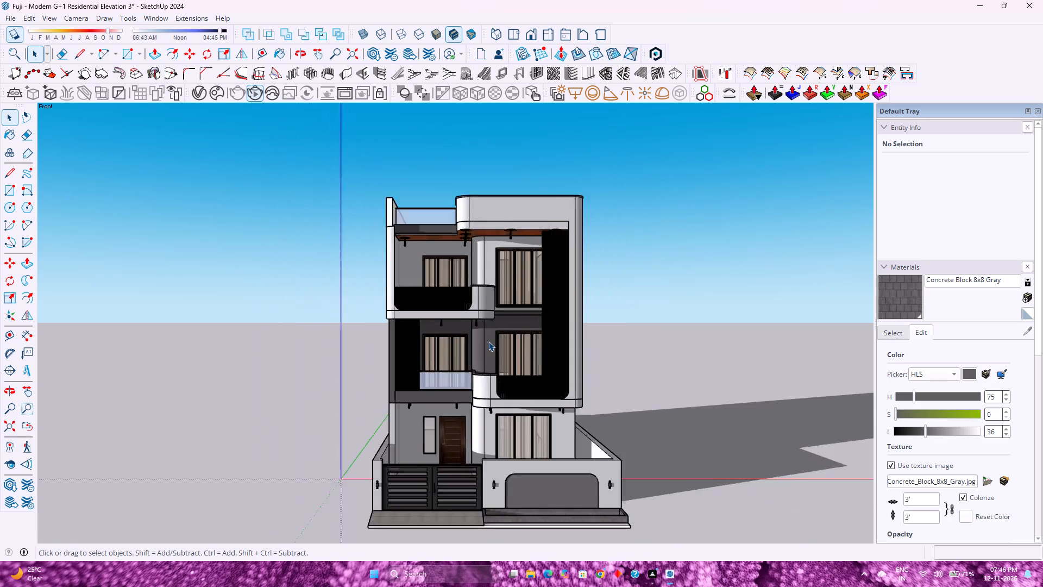
# Examine the front elevation alternately whole and at medium range, checking the upper balconies, wooden ceilings and dark slat screens.
pyautogui.scroll(3, 488, 341)
pyautogui.scroll(-3, 488, 341)
pyautogui.scroll(3, 488, 341)
pyautogui.scroll(-2, 488, 341)
pyautogui.scroll(3, 488, 341)
pyautogui.scroll(-4, 488, 341)
pyautogui.scroll(3, 488, 341)
pyautogui.scroll(-3, 488, 341)
pyautogui.scroll(3, 488, 341)
pyautogui.scroll(-3, 488, 341)
pyautogui.scroll(3, 488, 341)
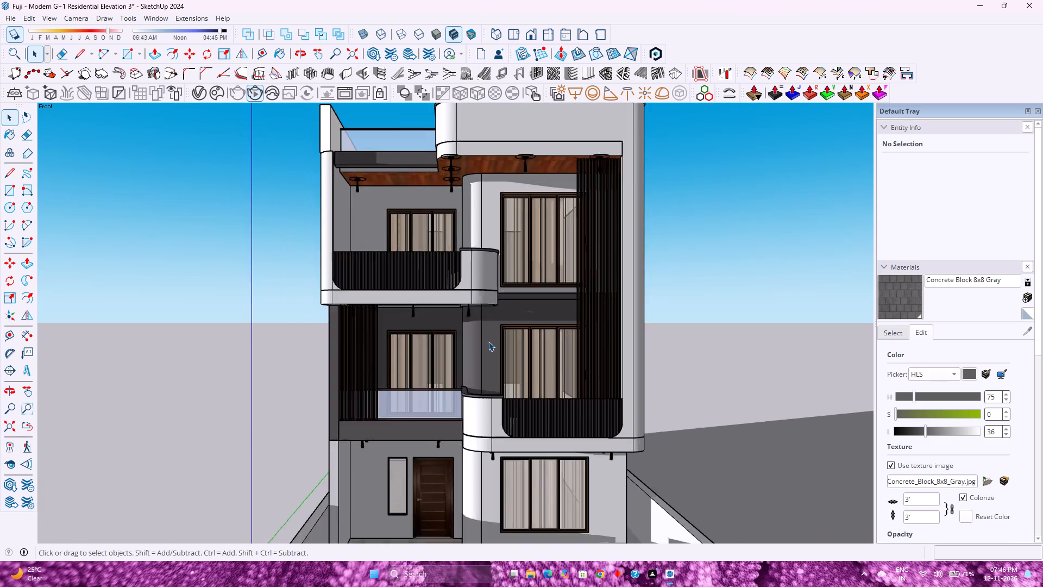
pyautogui.scroll(-2, 488, 341)
pyautogui.scroll(2, 488, 341)
pyautogui.scroll(-3, 488, 341)
pyautogui.scroll(3, 488, 341)
pyautogui.scroll(-3, 488, 341)
pyautogui.scroll(3, 488, 341)
pyautogui.scroll(-4, 488, 341)
pyautogui.scroll(2, 488, 341)
pyautogui.scroll(-4, 488, 341)
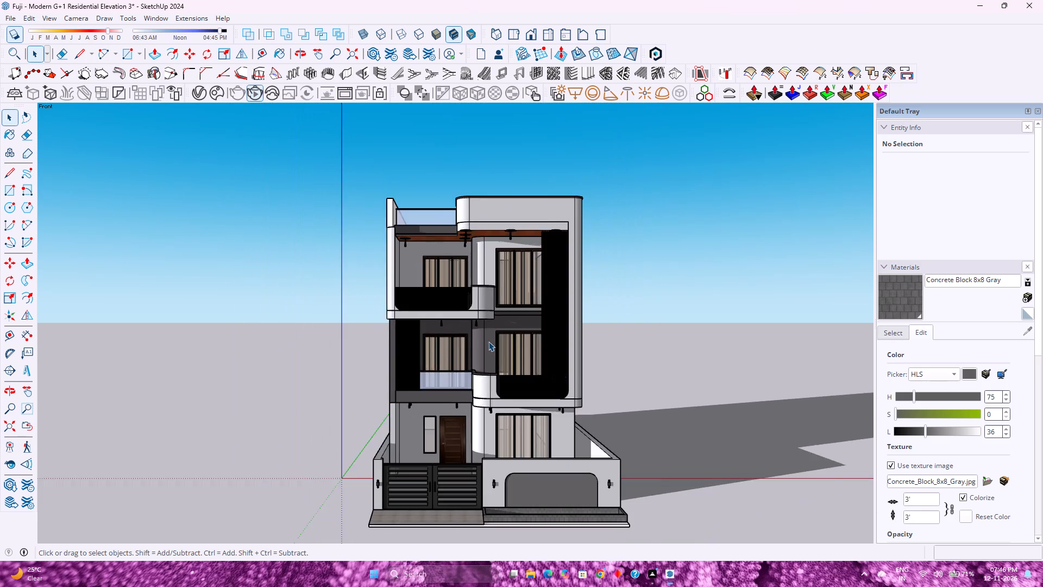
# Examine the ground floor of the facade, checking the entrance door, narrow side window, gate and boundary wall below the balconies.
pyautogui.scroll(-4, 488, 341)
pyautogui.scroll(4, 488, 341)
pyautogui.scroll(2, 471, 435)
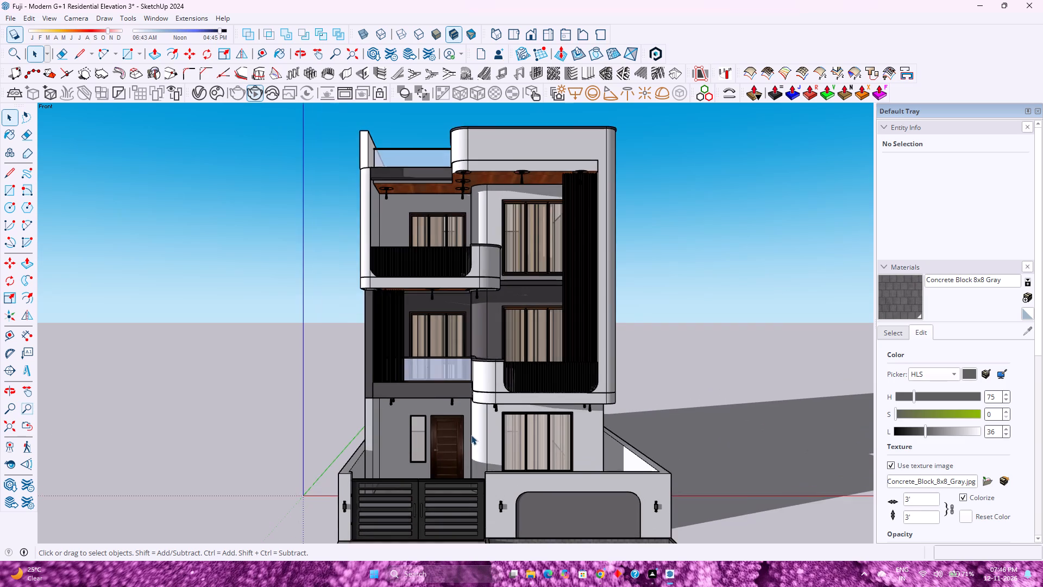
pyautogui.scroll(2, 472, 433)
pyautogui.scroll(-2, 473, 429)
pyautogui.scroll(2, 473, 428)
pyautogui.scroll(-2, 473, 427)
pyautogui.scroll(2, 473, 426)
pyautogui.scroll(-2, 474, 424)
pyautogui.scroll(1, 474, 424)
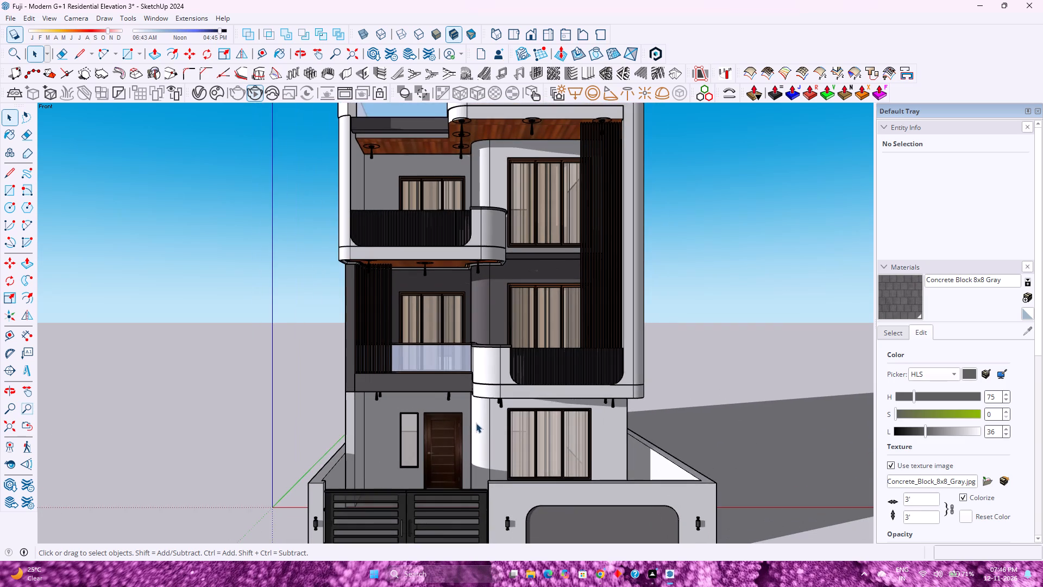
pyautogui.scroll(-3, 477, 421)
pyautogui.scroll(3, 477, 421)
pyautogui.scroll(-3, 479, 417)
pyautogui.scroll(3, 479, 417)
pyautogui.scroll(-3, 479, 417)
pyautogui.scroll(3, 479, 417)
pyautogui.scroll(-3, 479, 415)
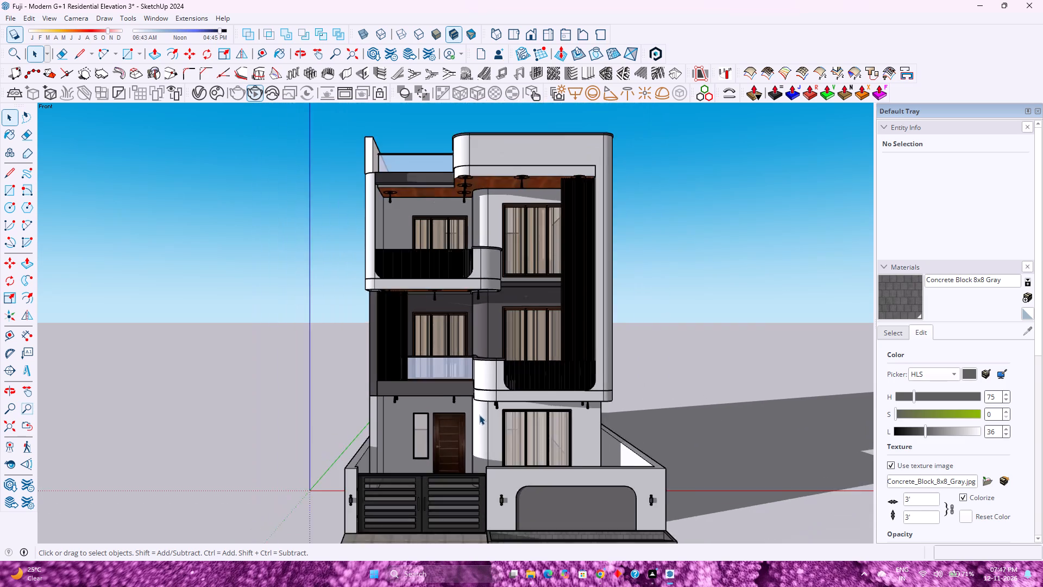
pyautogui.scroll(1, 479, 415)
# Examine the complete front elevation from a distance, checking the three-storey massing, curved roof parapet, front steps and cast shadow.
pyautogui.scroll(-8, 479, 414)
pyautogui.scroll(4, 479, 413)
pyautogui.scroll(-3, 479, 413)
pyautogui.scroll(3, 479, 413)
pyautogui.scroll(-3, 479, 413)
pyautogui.scroll(2, 479, 413)
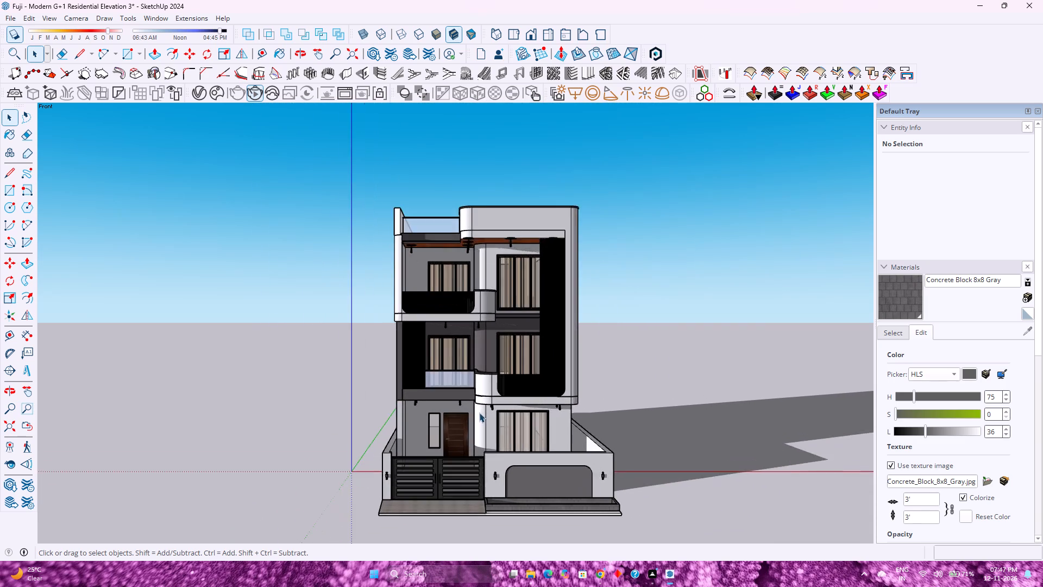
pyautogui.scroll(-1, 479, 412)
pyautogui.scroll(2, 480, 411)
pyautogui.scroll(-2, 481, 411)
pyautogui.scroll(2, 481, 411)
pyautogui.scroll(-3, 481, 411)
pyautogui.scroll(3, 481, 411)
pyautogui.scroll(-2, 481, 411)
pyautogui.scroll(2, 481, 411)
pyautogui.scroll(-3, 481, 411)
pyautogui.scroll(3, 481, 411)
pyautogui.scroll(-1, 481, 411)
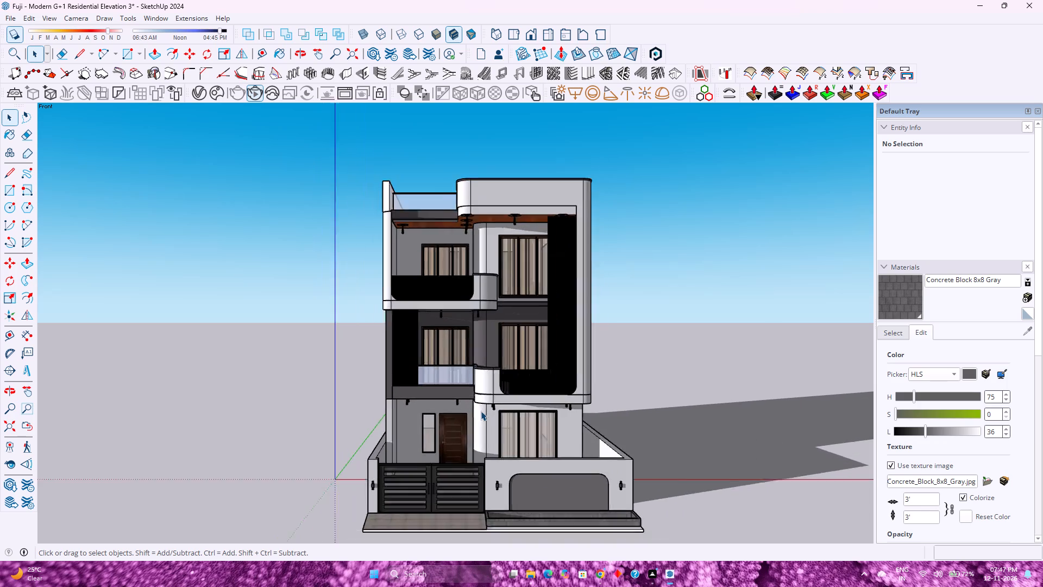
# Compare the staggered curved balconies and full-height slat screen with the ground-floor window, gate and boundary wall.
pyautogui.scroll(-2, 481, 411)
pyautogui.scroll(3, 481, 411)
pyautogui.scroll(-3, 481, 411)
pyautogui.scroll(3, 481, 411)
pyautogui.scroll(-3, 481, 411)
pyautogui.scroll(3, 481, 411)
pyautogui.scroll(-3, 481, 411)
pyautogui.scroll(3, 481, 410)
pyautogui.scroll(-3, 481, 408)
pyautogui.scroll(3, 481, 408)
pyautogui.scroll(-2, 481, 408)
pyautogui.scroll(2, 481, 408)
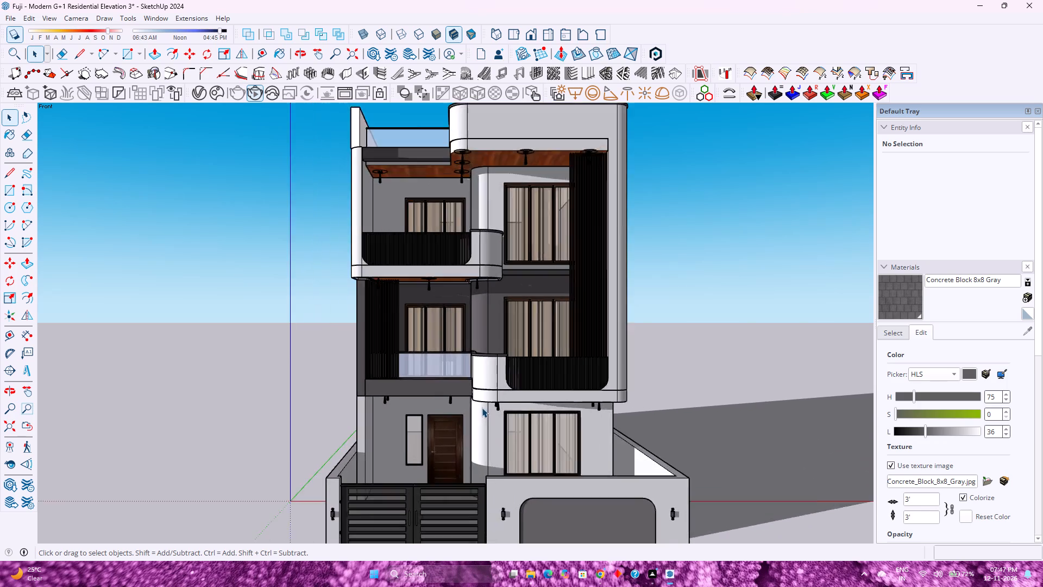
pyautogui.scroll(-3, 482, 408)
pyautogui.scroll(3, 482, 408)
pyautogui.scroll(-3, 482, 408)
pyautogui.scroll(4, 482, 408)
pyautogui.scroll(-3, 482, 408)
pyautogui.scroll(2, 482, 408)
pyautogui.scroll(-3, 483, 406)
pyautogui.scroll(2, 483, 406)
pyautogui.scroll(-2, 483, 405)
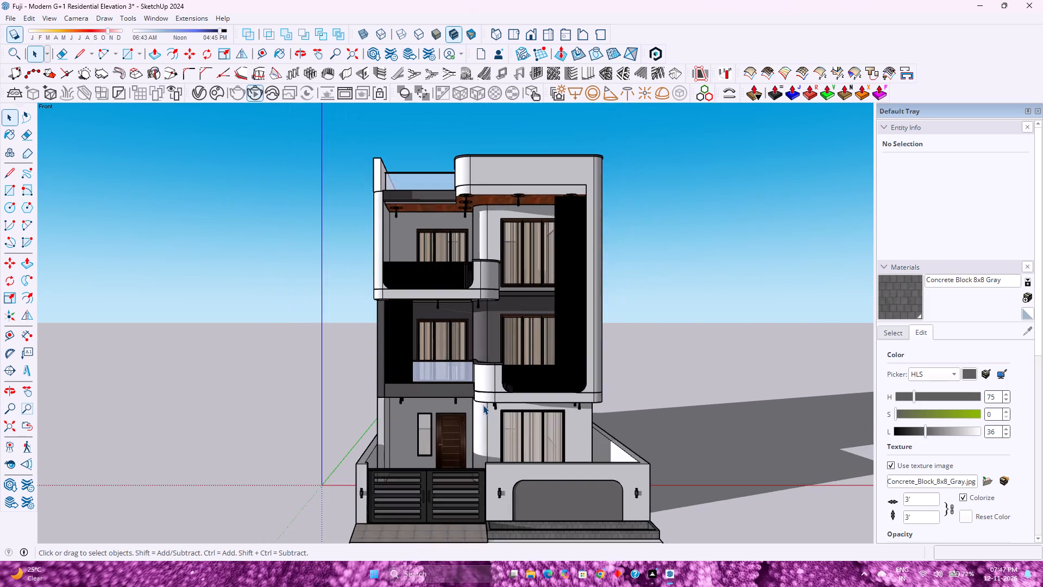
# Review the house's overall front proportions from near and far, including the roof parapet, boundary wall and ground shadow.
pyautogui.scroll(2, 483, 405)
pyautogui.scroll(-2, 483, 405)
pyautogui.scroll(2, 483, 405)
pyautogui.scroll(-2, 483, 405)
pyautogui.scroll(1, 483, 405)
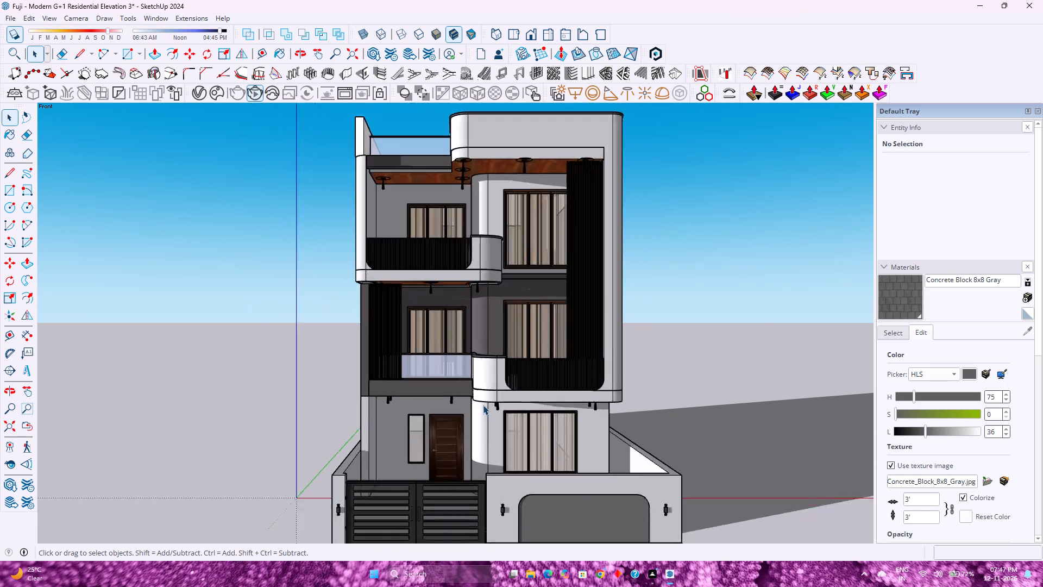
pyautogui.scroll(1, 483, 405)
pyautogui.scroll(-3, 483, 405)
pyautogui.scroll(3, 483, 405)
pyautogui.scroll(-3, 483, 405)
pyautogui.scroll(1, 483, 405)
pyautogui.scroll(-4, 483, 405)
pyautogui.scroll(1, 483, 405)
pyautogui.scroll(-3, 483, 405)
pyautogui.scroll(4, 483, 405)
pyautogui.scroll(-4, 483, 405)
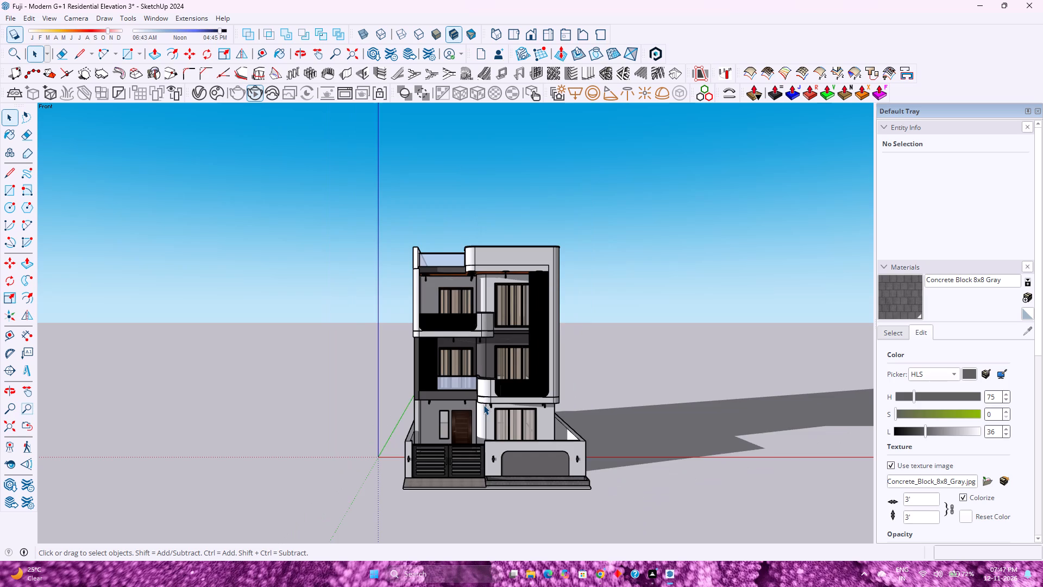
pyautogui.scroll(6, 483, 405)
pyautogui.scroll(-3, 484, 405)
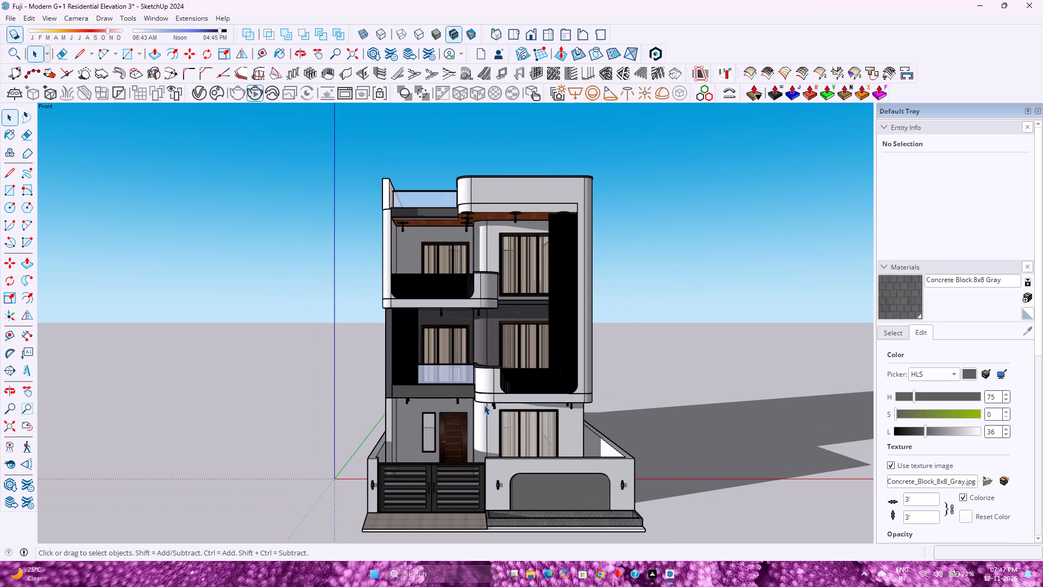
# Examine the facade at medium range, checking the curtained windows, ribbed railings, glass balcony panel, wooden ceilings and wall lights.
pyautogui.scroll(3, 484, 405)
pyautogui.scroll(-3, 484, 405)
pyautogui.scroll(2, 484, 405)
pyautogui.scroll(-2, 484, 405)
pyautogui.scroll(3, 484, 405)
pyautogui.scroll(-4, 484, 405)
pyautogui.scroll(3, 484, 405)
pyautogui.scroll(-3, 484, 405)
pyautogui.scroll(3, 484, 405)
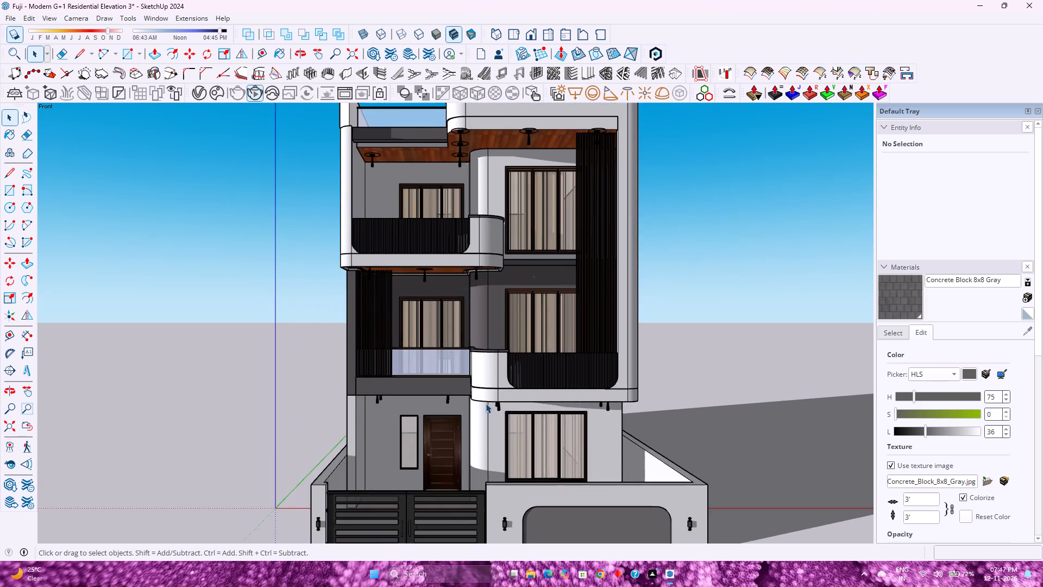
pyautogui.scroll(-3, 486, 403)
pyautogui.scroll(3, 486, 403)
pyautogui.scroll(-3, 486, 403)
pyautogui.scroll(3, 486, 403)
pyautogui.scroll(-3, 486, 403)
pyautogui.scroll(3, 486, 403)
pyautogui.scroll(-3, 486, 403)
pyautogui.scroll(2, 486, 403)
pyautogui.scroll(-2, 487, 402)
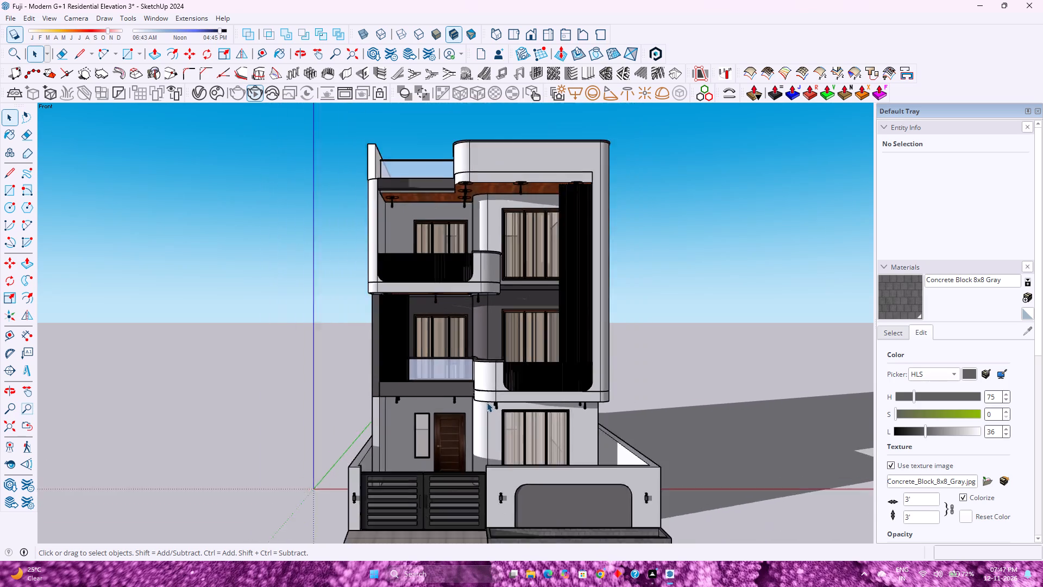
pyautogui.scroll(3, 487, 402)
pyautogui.scroll(-3, 487, 402)
pyautogui.scroll(2, 487, 402)
pyautogui.scroll(-2, 487, 402)
pyautogui.scroll(2, 487, 402)
pyautogui.scroll(-1, 487, 402)
pyautogui.scroll(2, 487, 402)
pyautogui.scroll(-3, 488, 402)
pyautogui.scroll(3, 488, 402)
pyautogui.scroll(-2, 488, 402)
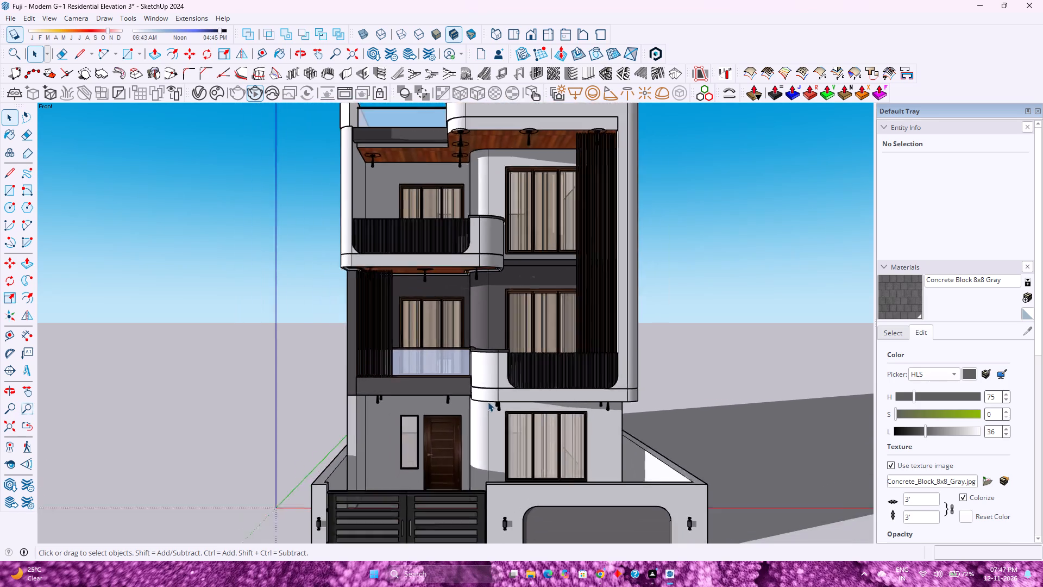
# Examine the first-floor balconies and entrance closely, checking the ribbed and glass railings, slat screens, ceiling lights and wooden door.
pyautogui.scroll(-1, 488, 402)
pyautogui.scroll(2, 488, 402)
pyautogui.scroll(-2, 488, 402)
pyautogui.scroll(3, 488, 402)
pyautogui.scroll(-3, 488, 402)
pyautogui.scroll(3, 488, 402)
pyautogui.scroll(-3, 488, 402)
pyautogui.scroll(2, 488, 402)
pyautogui.scroll(-2, 488, 402)
pyautogui.scroll(3, 488, 402)
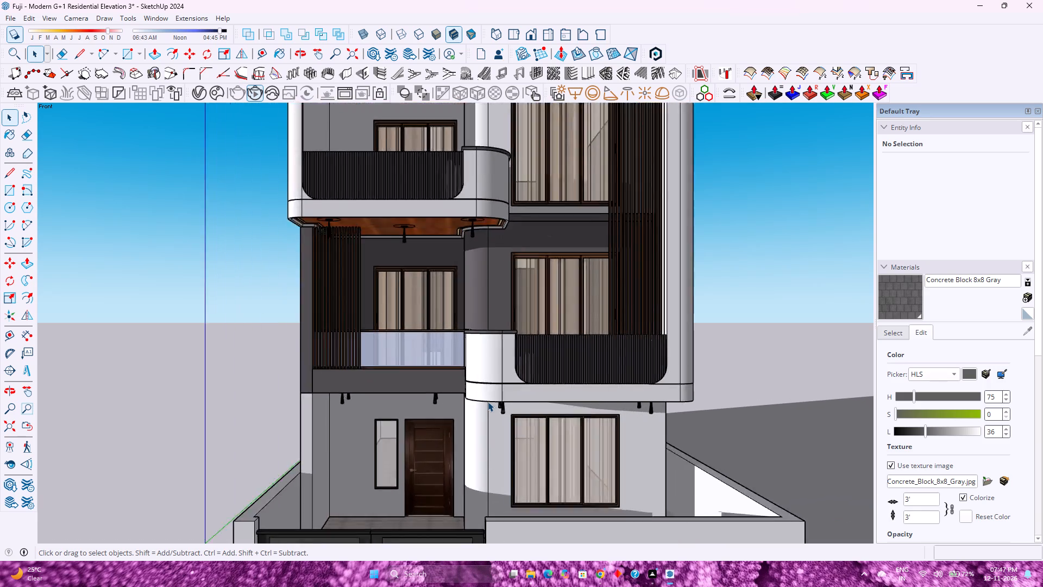
pyautogui.scroll(-3, 488, 402)
pyautogui.scroll(3, 488, 402)
pyautogui.scroll(-3, 488, 402)
pyautogui.scroll(3, 488, 402)
pyautogui.scroll(-3, 488, 401)
pyautogui.scroll(2, 488, 401)
pyautogui.scroll(-2, 488, 401)
pyautogui.scroll(3, 488, 401)
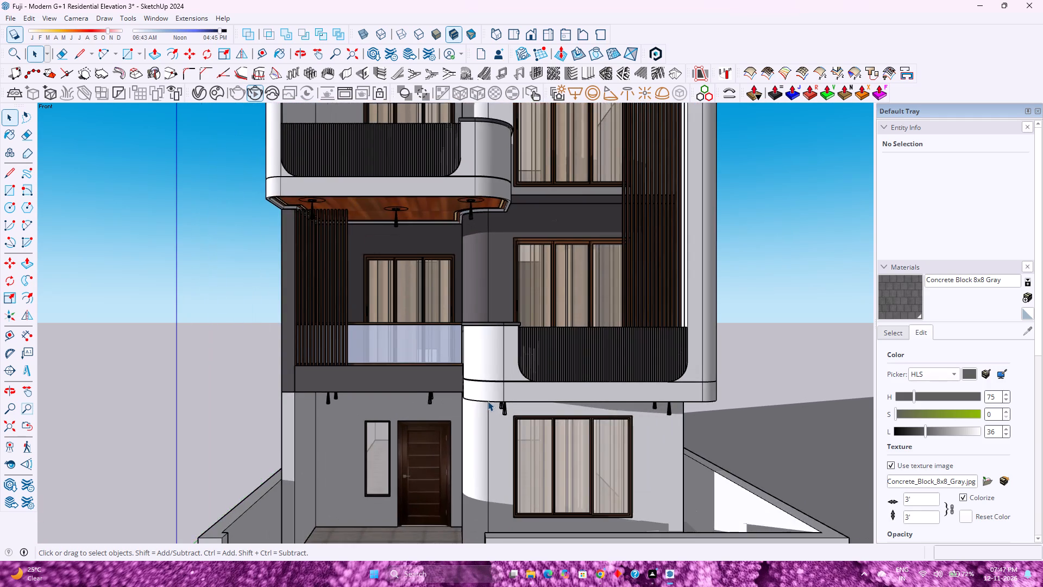
# Examine the lower two floors of the front facade, comparing the curved balcony, glass railing, slat screens, curtained windows and entrance door.
pyautogui.scroll(-3, 488, 401)
pyautogui.scroll(2, 488, 401)
pyautogui.scroll(-2, 488, 401)
pyautogui.scroll(2, 488, 401)
pyautogui.scroll(-2, 488, 401)
pyautogui.scroll(2, 488, 401)
pyautogui.scroll(-2, 488, 401)
pyautogui.scroll(2, 488, 401)
pyautogui.scroll(-2, 488, 401)
pyautogui.scroll(2, 488, 401)
pyautogui.scroll(-2, 488, 401)
pyautogui.scroll(2, 488, 401)
pyautogui.scroll(-2, 488, 401)
pyautogui.scroll(2, 488, 401)
pyautogui.scroll(-3, 488, 401)
pyautogui.scroll(1, 488, 401)
pyautogui.scroll(-3, 488, 401)
pyautogui.scroll(5, 488, 401)
pyautogui.scroll(-3, 488, 401)
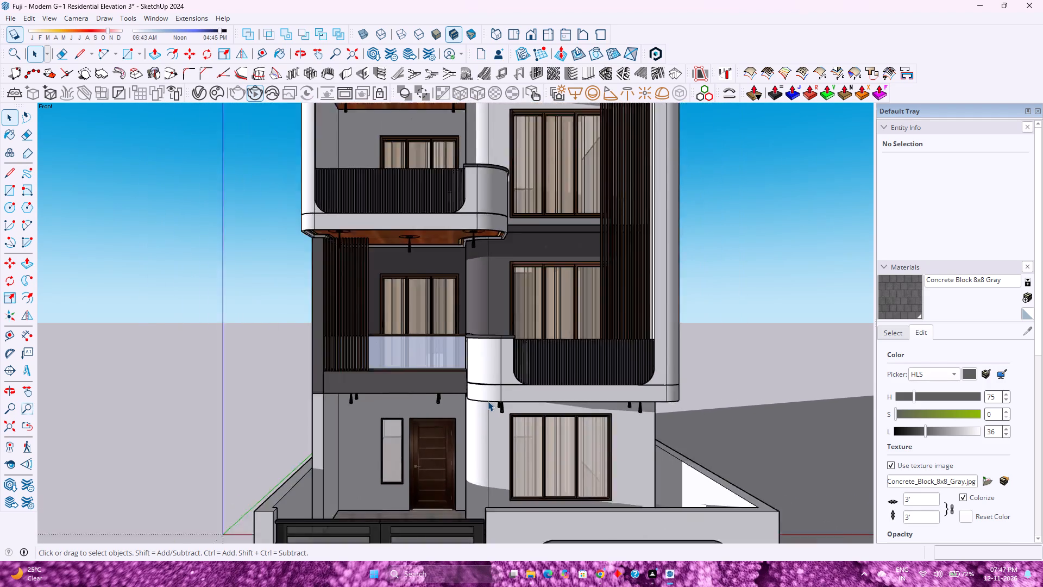
pyautogui.scroll(2, 488, 401)
pyautogui.scroll(-2, 488, 401)
pyautogui.scroll(3, 488, 401)
pyautogui.scroll(-3, 488, 401)
pyautogui.scroll(2, 488, 401)
pyautogui.scroll(-2, 488, 401)
pyautogui.scroll(2, 488, 401)
pyautogui.scroll(-2, 488, 401)
pyautogui.scroll(3, 488, 400)
pyautogui.scroll(-3, 488, 399)
pyautogui.scroll(2, 488, 399)
pyautogui.scroll(-2, 488, 399)
pyautogui.scroll(3, 488, 399)
pyautogui.scroll(-3, 488, 399)
pyautogui.scroll(2, 488, 399)
pyautogui.scroll(-2, 488, 399)
pyautogui.scroll(2, 488, 399)
pyautogui.scroll(-2, 488, 399)
pyautogui.scroll(3, 488, 399)
pyautogui.scroll(-3, 488, 399)
pyautogui.scroll(2, 488, 399)
pyautogui.scroll(-2, 488, 399)
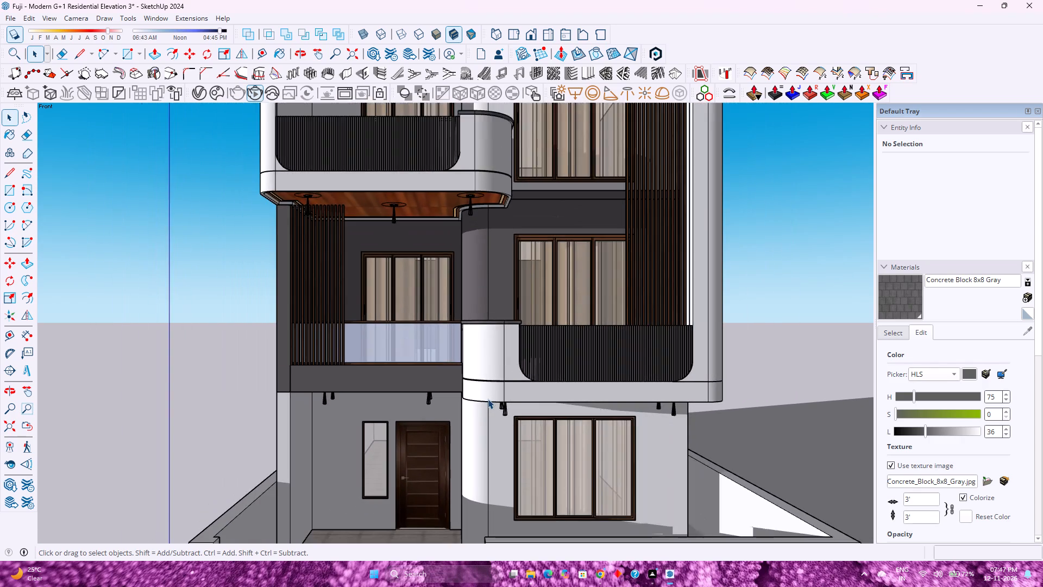
pyautogui.scroll(-3, 488, 399)
pyautogui.scroll(3, 488, 399)
pyautogui.scroll(-3, 488, 399)
pyautogui.scroll(3, 488, 399)
pyautogui.scroll(-3, 488, 399)
pyautogui.scroll(2, 488, 399)
pyautogui.scroll(-2, 488, 399)
pyautogui.scroll(1, 488, 399)
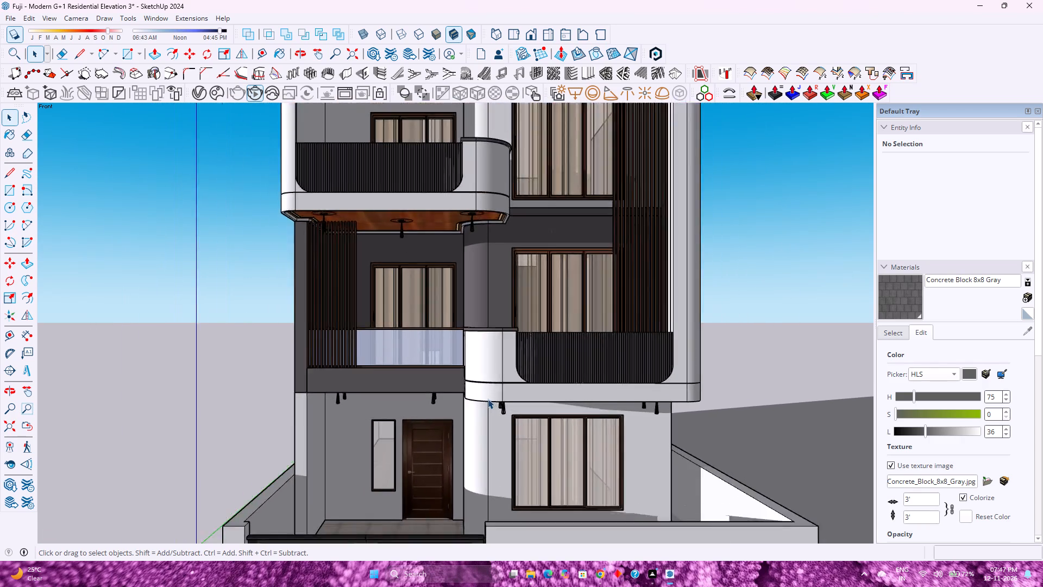
pyautogui.scroll(1, 488, 399)
pyautogui.scroll(-2, 488, 399)
pyautogui.scroll(2, 488, 399)
pyautogui.scroll(-2, 488, 399)
pyautogui.scroll(2, 488, 399)
pyautogui.scroll(-2, 488, 399)
pyautogui.scroll(2, 488, 399)
pyautogui.scroll(-2, 488, 399)
pyautogui.scroll(2, 488, 399)
pyautogui.scroll(-2, 488, 399)
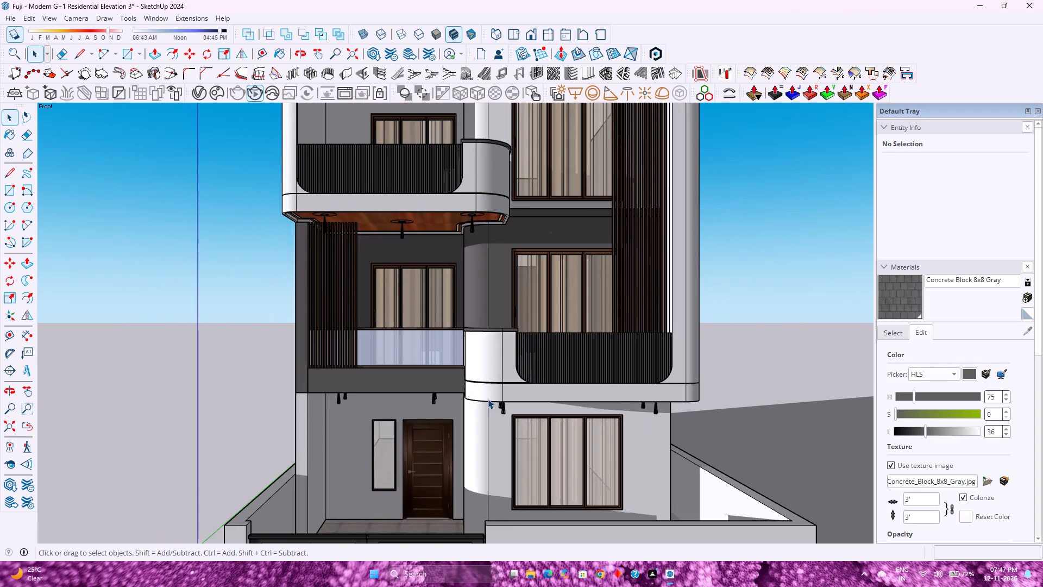
# Review the full front elevation from the roof parapet to the gate, comparing balcony alignment, the tall slat screen and the boundary wall.
pyautogui.scroll(-8, 488, 399)
pyautogui.scroll(2, 488, 397)
pyautogui.scroll(-3, 488, 397)
pyautogui.scroll(3, 488, 397)
pyautogui.scroll(-3, 488, 397)
pyautogui.scroll(3, 488, 397)
pyautogui.scroll(-3, 488, 397)
pyautogui.scroll(2, 488, 397)
pyautogui.scroll(-3, 488, 397)
pyautogui.scroll(4, 488, 397)
pyautogui.scroll(-3, 488, 397)
pyautogui.scroll(2, 488, 397)
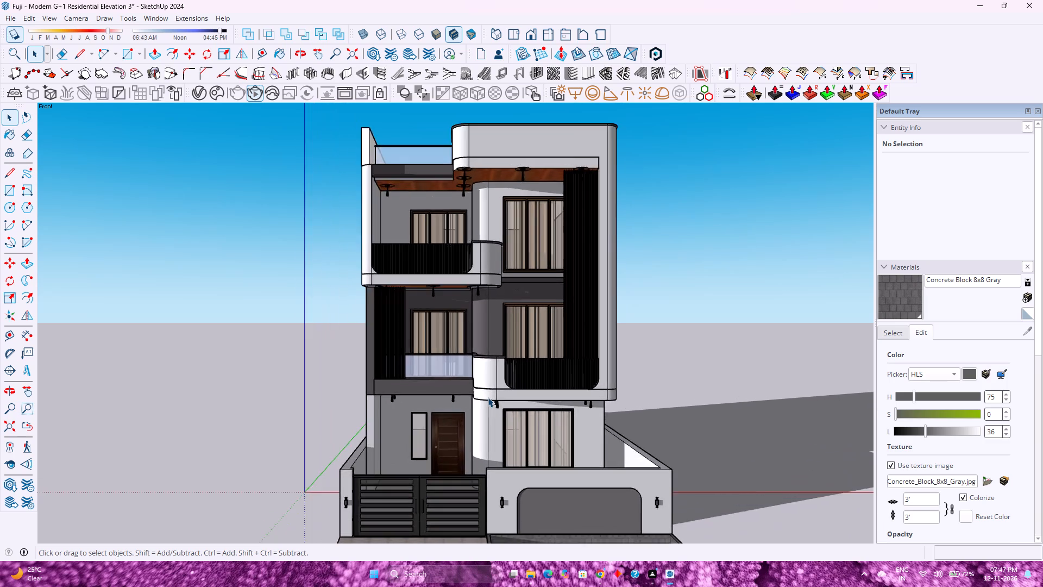
pyautogui.scroll(-2, 488, 397)
pyautogui.scroll(3, 488, 397)
pyautogui.scroll(-3, 488, 397)
pyautogui.scroll(3, 488, 397)
pyautogui.scroll(-3, 488, 397)
pyautogui.scroll(2, 488, 397)
pyautogui.scroll(-2, 488, 397)
pyautogui.scroll(2, 488, 397)
pyautogui.scroll(-3, 488, 397)
pyautogui.scroll(3, 488, 397)
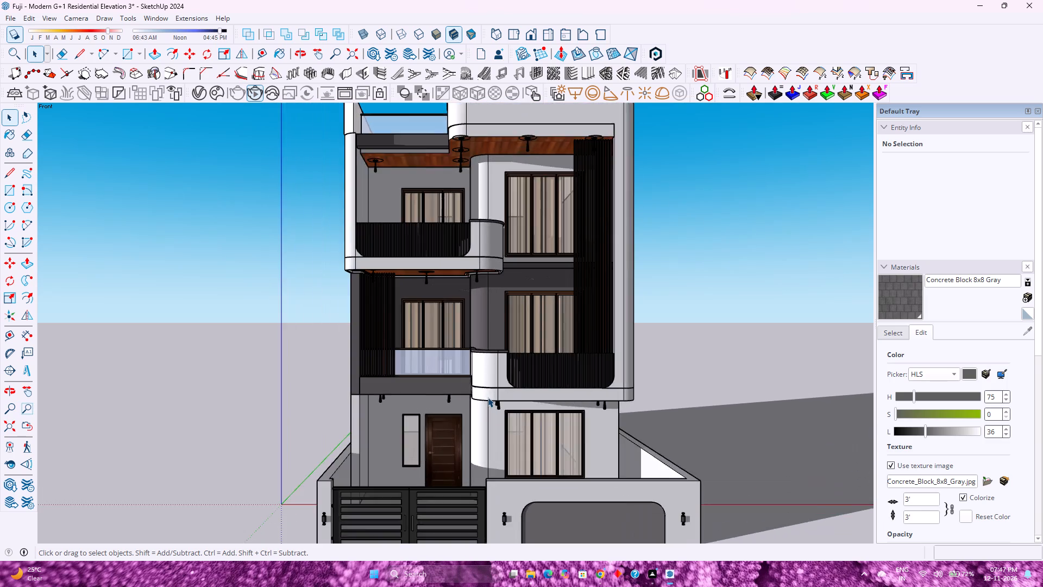
pyautogui.scroll(-3, 488, 397)
pyautogui.scroll(3, 488, 397)
pyautogui.scroll(-3, 488, 397)
pyautogui.scroll(3, 488, 397)
pyautogui.scroll(-3, 488, 397)
pyautogui.scroll(3, 488, 397)
pyautogui.scroll(-2, 488, 397)
pyautogui.scroll(2, 488, 397)
pyautogui.scroll(-3, 488, 397)
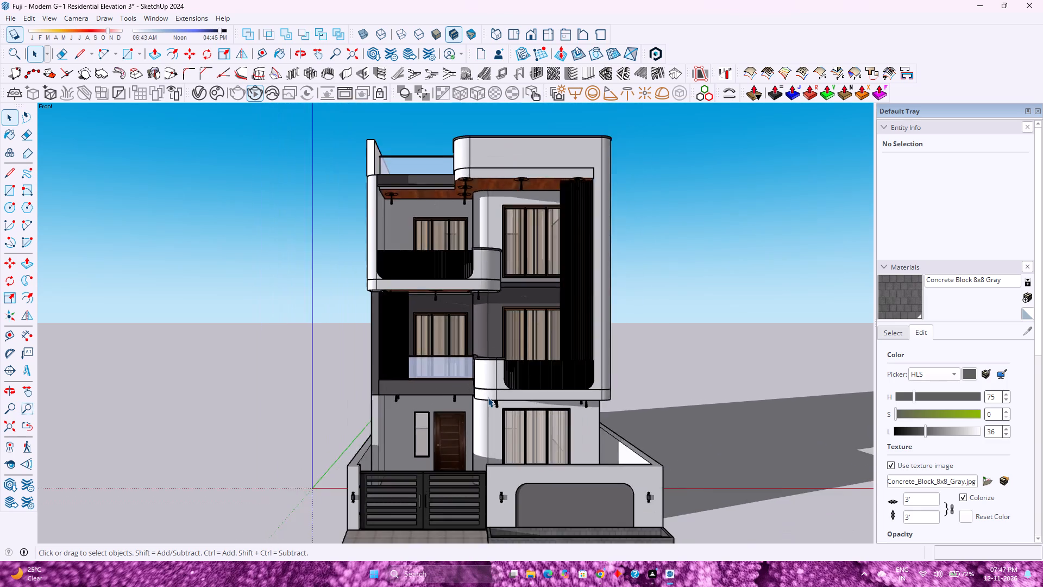
# Review the whole house from a distance, checking its overall massing against the boundary wall, plinth and ground shadow.
pyautogui.scroll(-3, 488, 397)
pyautogui.scroll(1, 488, 397)
pyautogui.scroll(-6, 488, 397)
pyautogui.scroll(3, 490, 397)
pyautogui.scroll(-3, 490, 397)
pyautogui.scroll(3, 490, 397)
pyautogui.scroll(-3, 490, 397)
pyautogui.scroll(2, 490, 397)
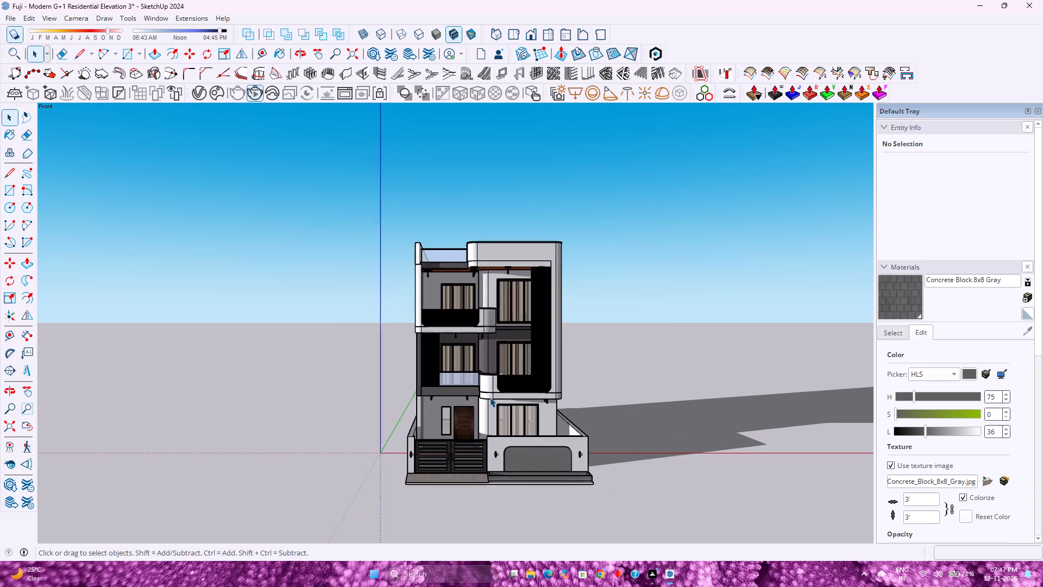
pyautogui.scroll(-2, 490, 397)
pyautogui.scroll(2, 490, 397)
pyautogui.scroll(-2, 491, 397)
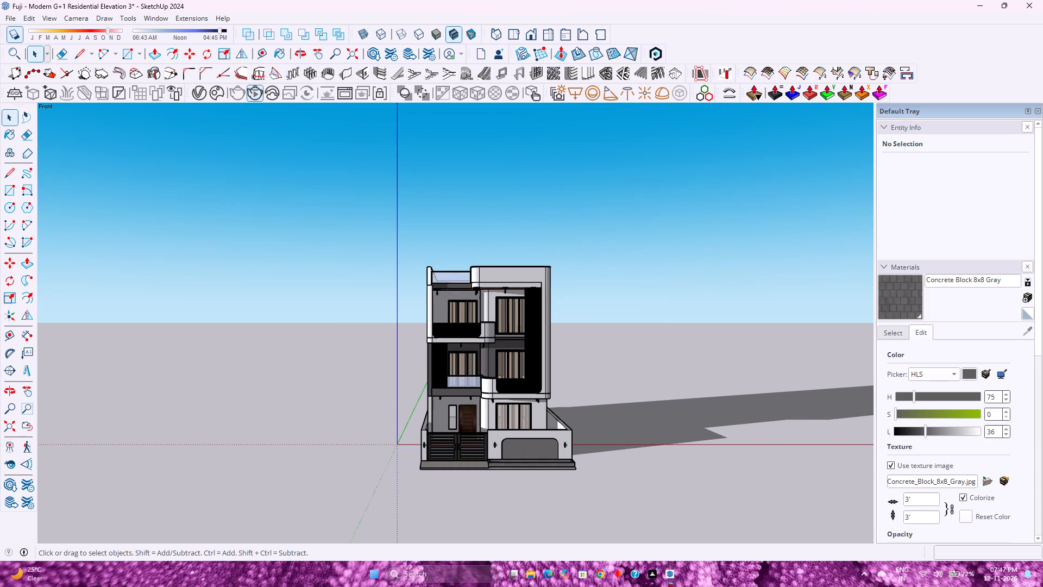
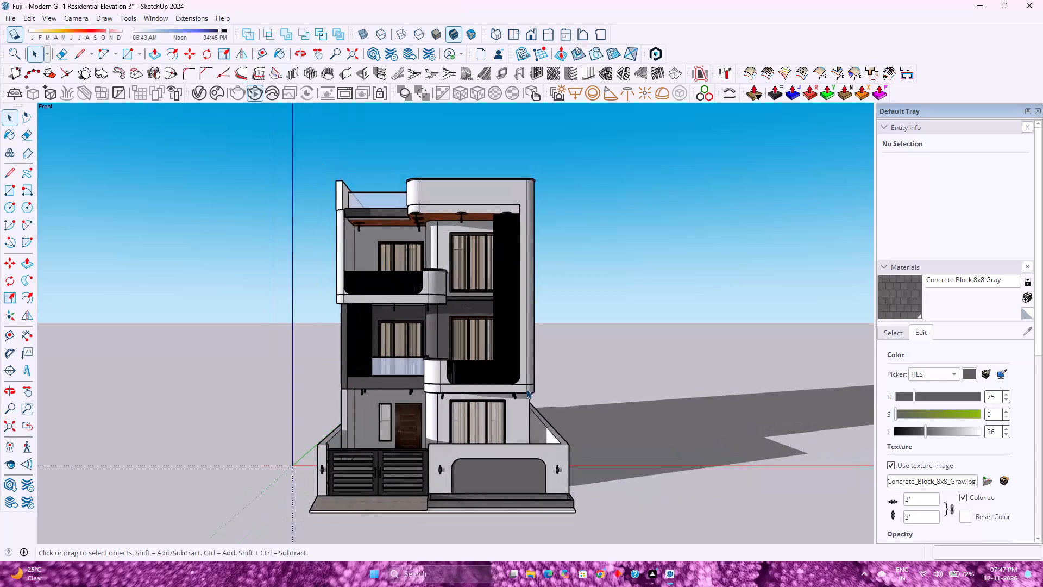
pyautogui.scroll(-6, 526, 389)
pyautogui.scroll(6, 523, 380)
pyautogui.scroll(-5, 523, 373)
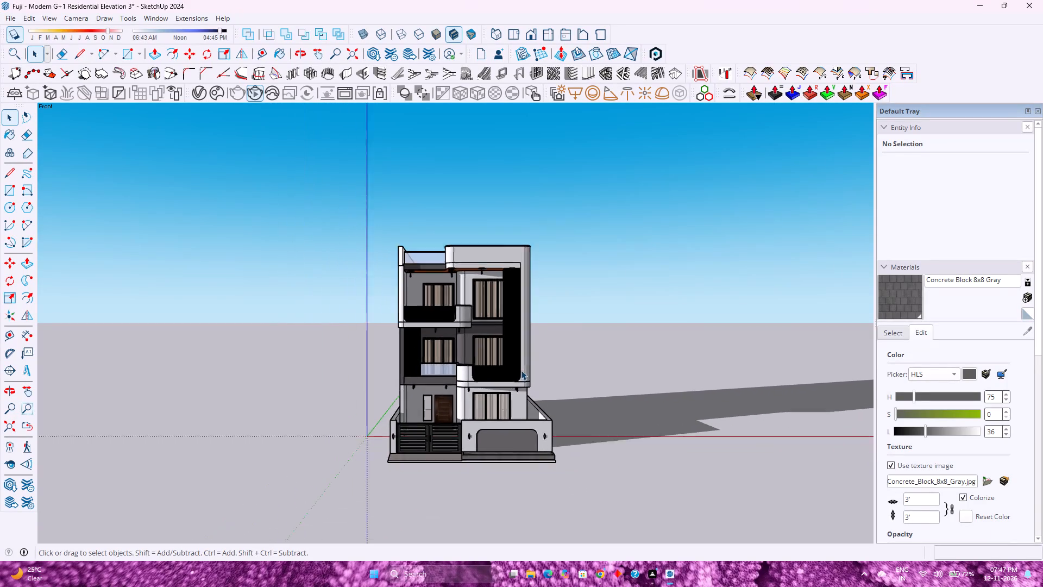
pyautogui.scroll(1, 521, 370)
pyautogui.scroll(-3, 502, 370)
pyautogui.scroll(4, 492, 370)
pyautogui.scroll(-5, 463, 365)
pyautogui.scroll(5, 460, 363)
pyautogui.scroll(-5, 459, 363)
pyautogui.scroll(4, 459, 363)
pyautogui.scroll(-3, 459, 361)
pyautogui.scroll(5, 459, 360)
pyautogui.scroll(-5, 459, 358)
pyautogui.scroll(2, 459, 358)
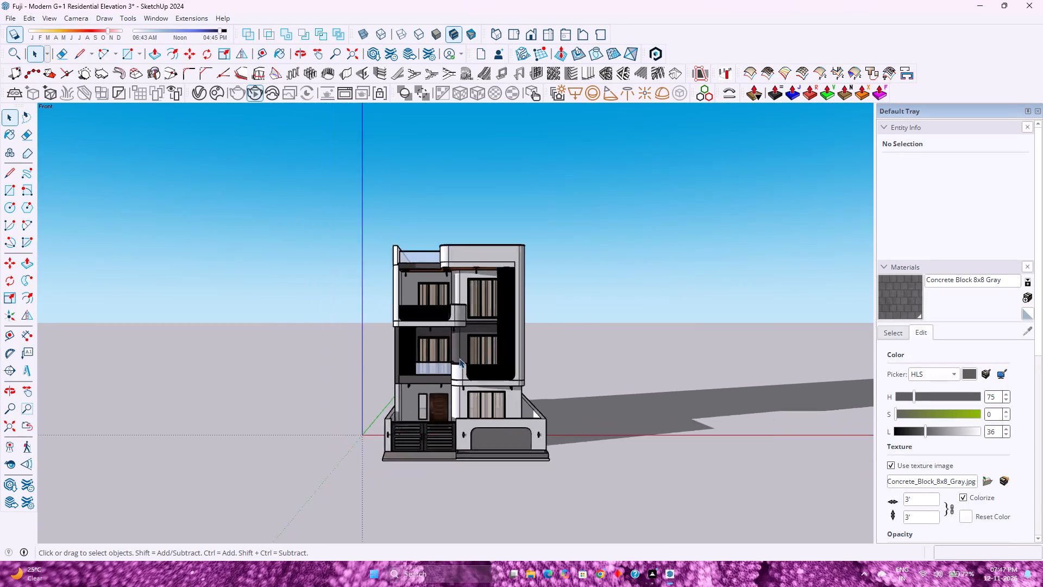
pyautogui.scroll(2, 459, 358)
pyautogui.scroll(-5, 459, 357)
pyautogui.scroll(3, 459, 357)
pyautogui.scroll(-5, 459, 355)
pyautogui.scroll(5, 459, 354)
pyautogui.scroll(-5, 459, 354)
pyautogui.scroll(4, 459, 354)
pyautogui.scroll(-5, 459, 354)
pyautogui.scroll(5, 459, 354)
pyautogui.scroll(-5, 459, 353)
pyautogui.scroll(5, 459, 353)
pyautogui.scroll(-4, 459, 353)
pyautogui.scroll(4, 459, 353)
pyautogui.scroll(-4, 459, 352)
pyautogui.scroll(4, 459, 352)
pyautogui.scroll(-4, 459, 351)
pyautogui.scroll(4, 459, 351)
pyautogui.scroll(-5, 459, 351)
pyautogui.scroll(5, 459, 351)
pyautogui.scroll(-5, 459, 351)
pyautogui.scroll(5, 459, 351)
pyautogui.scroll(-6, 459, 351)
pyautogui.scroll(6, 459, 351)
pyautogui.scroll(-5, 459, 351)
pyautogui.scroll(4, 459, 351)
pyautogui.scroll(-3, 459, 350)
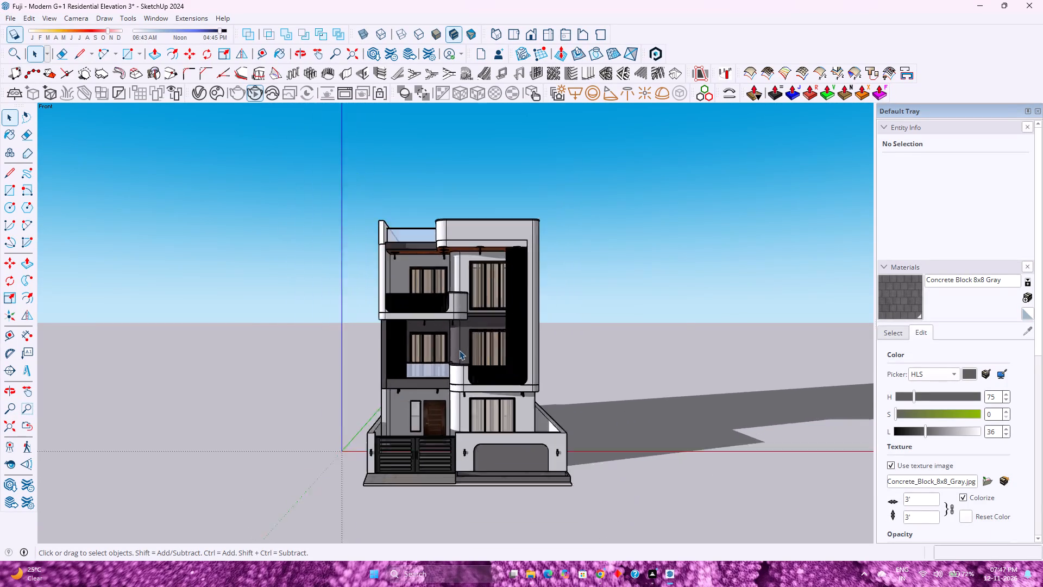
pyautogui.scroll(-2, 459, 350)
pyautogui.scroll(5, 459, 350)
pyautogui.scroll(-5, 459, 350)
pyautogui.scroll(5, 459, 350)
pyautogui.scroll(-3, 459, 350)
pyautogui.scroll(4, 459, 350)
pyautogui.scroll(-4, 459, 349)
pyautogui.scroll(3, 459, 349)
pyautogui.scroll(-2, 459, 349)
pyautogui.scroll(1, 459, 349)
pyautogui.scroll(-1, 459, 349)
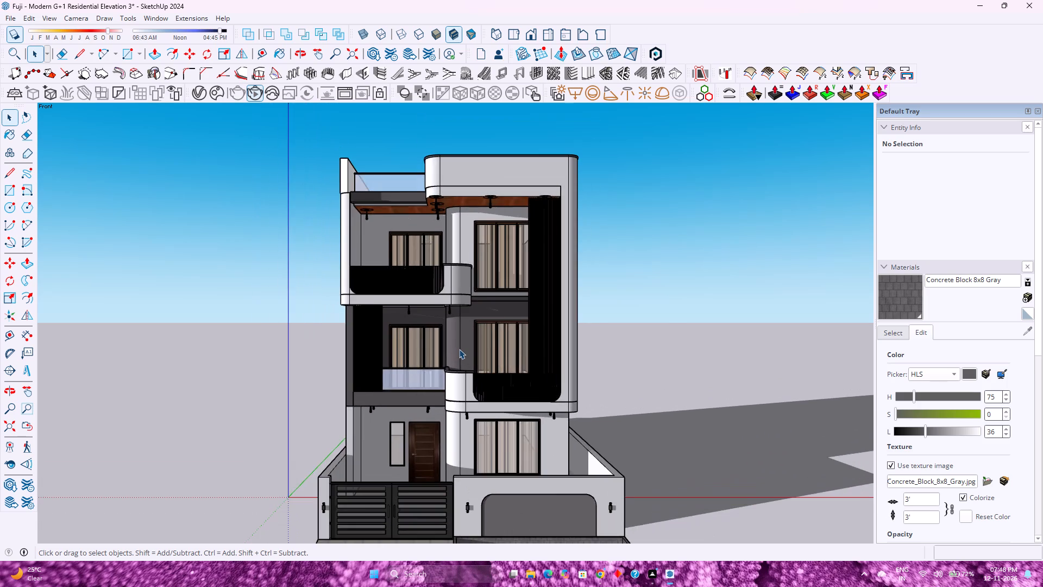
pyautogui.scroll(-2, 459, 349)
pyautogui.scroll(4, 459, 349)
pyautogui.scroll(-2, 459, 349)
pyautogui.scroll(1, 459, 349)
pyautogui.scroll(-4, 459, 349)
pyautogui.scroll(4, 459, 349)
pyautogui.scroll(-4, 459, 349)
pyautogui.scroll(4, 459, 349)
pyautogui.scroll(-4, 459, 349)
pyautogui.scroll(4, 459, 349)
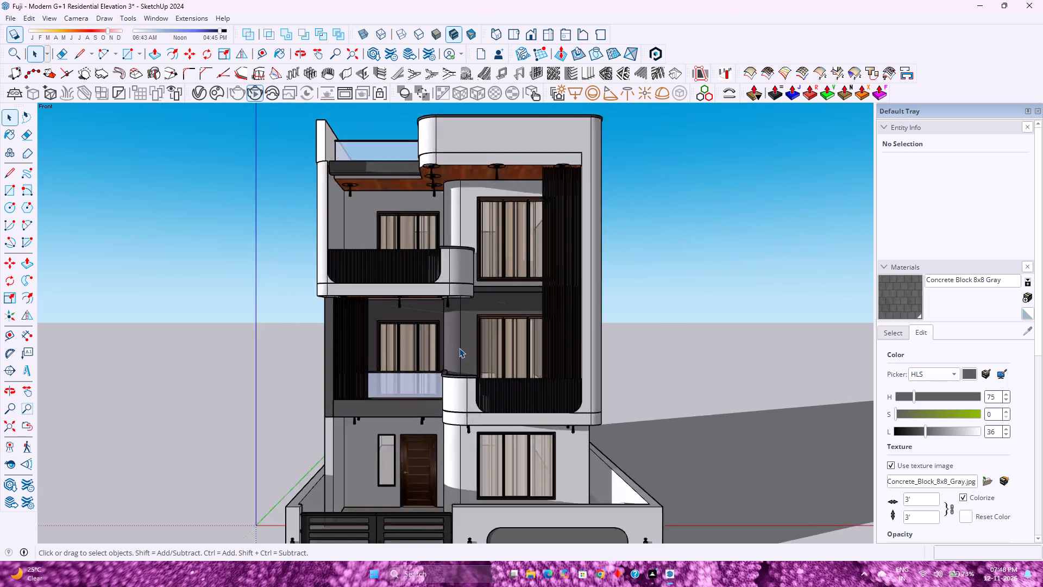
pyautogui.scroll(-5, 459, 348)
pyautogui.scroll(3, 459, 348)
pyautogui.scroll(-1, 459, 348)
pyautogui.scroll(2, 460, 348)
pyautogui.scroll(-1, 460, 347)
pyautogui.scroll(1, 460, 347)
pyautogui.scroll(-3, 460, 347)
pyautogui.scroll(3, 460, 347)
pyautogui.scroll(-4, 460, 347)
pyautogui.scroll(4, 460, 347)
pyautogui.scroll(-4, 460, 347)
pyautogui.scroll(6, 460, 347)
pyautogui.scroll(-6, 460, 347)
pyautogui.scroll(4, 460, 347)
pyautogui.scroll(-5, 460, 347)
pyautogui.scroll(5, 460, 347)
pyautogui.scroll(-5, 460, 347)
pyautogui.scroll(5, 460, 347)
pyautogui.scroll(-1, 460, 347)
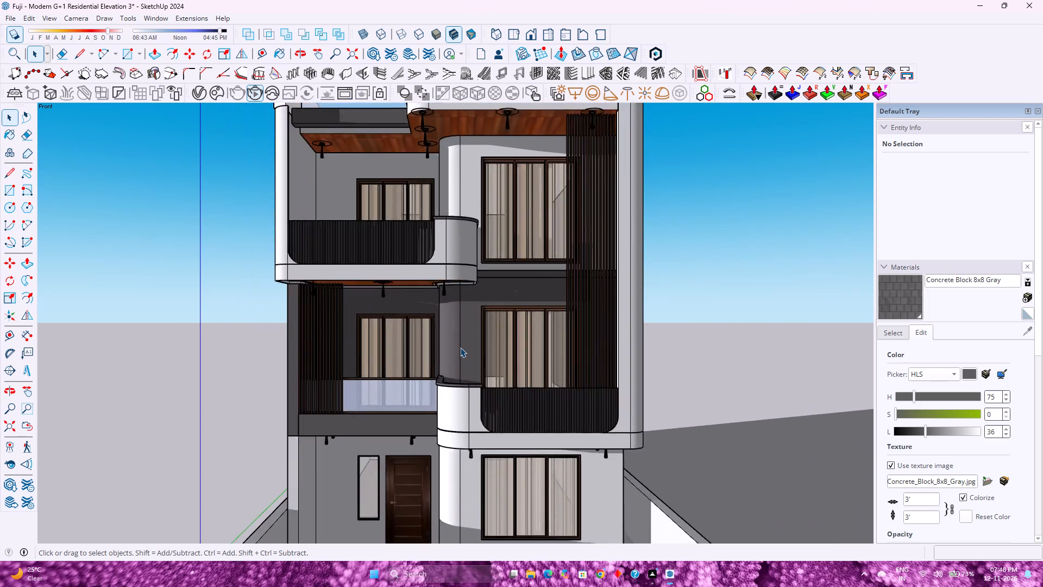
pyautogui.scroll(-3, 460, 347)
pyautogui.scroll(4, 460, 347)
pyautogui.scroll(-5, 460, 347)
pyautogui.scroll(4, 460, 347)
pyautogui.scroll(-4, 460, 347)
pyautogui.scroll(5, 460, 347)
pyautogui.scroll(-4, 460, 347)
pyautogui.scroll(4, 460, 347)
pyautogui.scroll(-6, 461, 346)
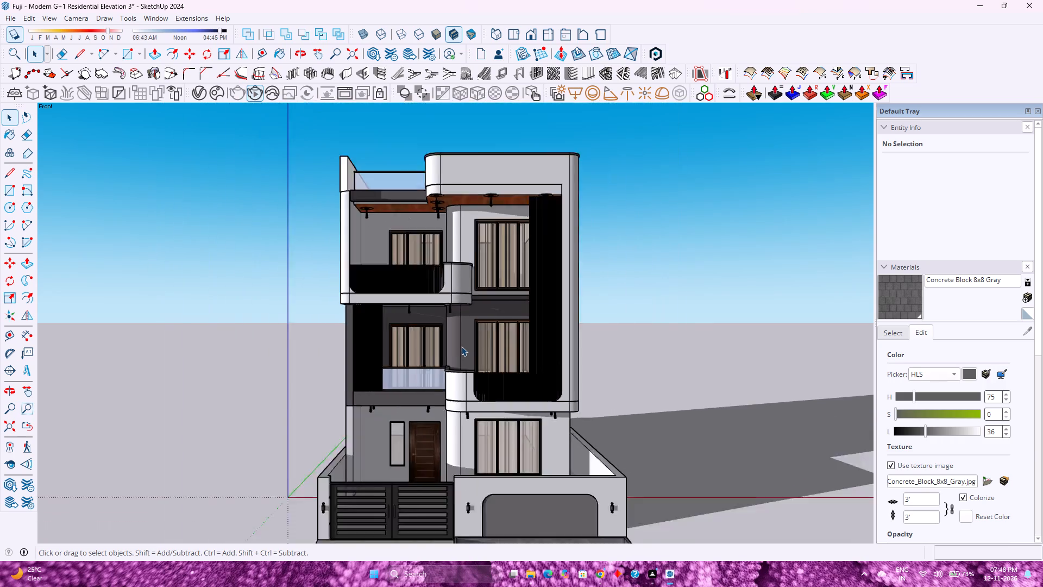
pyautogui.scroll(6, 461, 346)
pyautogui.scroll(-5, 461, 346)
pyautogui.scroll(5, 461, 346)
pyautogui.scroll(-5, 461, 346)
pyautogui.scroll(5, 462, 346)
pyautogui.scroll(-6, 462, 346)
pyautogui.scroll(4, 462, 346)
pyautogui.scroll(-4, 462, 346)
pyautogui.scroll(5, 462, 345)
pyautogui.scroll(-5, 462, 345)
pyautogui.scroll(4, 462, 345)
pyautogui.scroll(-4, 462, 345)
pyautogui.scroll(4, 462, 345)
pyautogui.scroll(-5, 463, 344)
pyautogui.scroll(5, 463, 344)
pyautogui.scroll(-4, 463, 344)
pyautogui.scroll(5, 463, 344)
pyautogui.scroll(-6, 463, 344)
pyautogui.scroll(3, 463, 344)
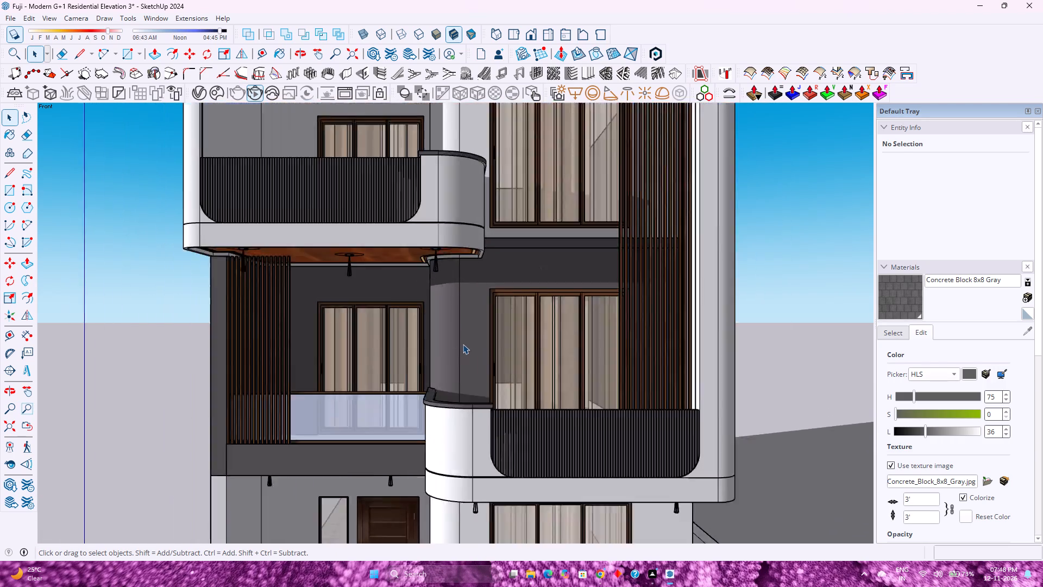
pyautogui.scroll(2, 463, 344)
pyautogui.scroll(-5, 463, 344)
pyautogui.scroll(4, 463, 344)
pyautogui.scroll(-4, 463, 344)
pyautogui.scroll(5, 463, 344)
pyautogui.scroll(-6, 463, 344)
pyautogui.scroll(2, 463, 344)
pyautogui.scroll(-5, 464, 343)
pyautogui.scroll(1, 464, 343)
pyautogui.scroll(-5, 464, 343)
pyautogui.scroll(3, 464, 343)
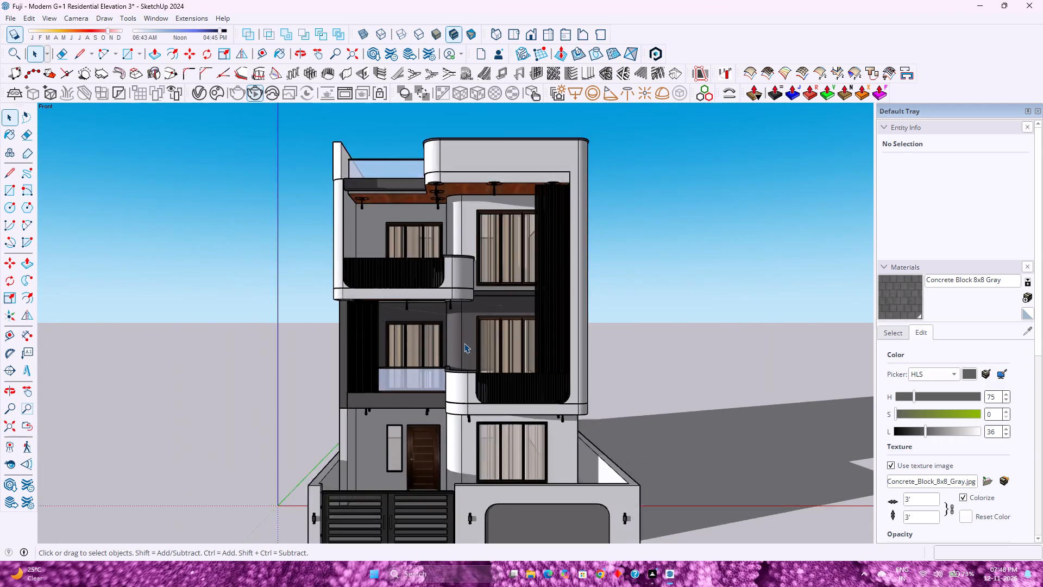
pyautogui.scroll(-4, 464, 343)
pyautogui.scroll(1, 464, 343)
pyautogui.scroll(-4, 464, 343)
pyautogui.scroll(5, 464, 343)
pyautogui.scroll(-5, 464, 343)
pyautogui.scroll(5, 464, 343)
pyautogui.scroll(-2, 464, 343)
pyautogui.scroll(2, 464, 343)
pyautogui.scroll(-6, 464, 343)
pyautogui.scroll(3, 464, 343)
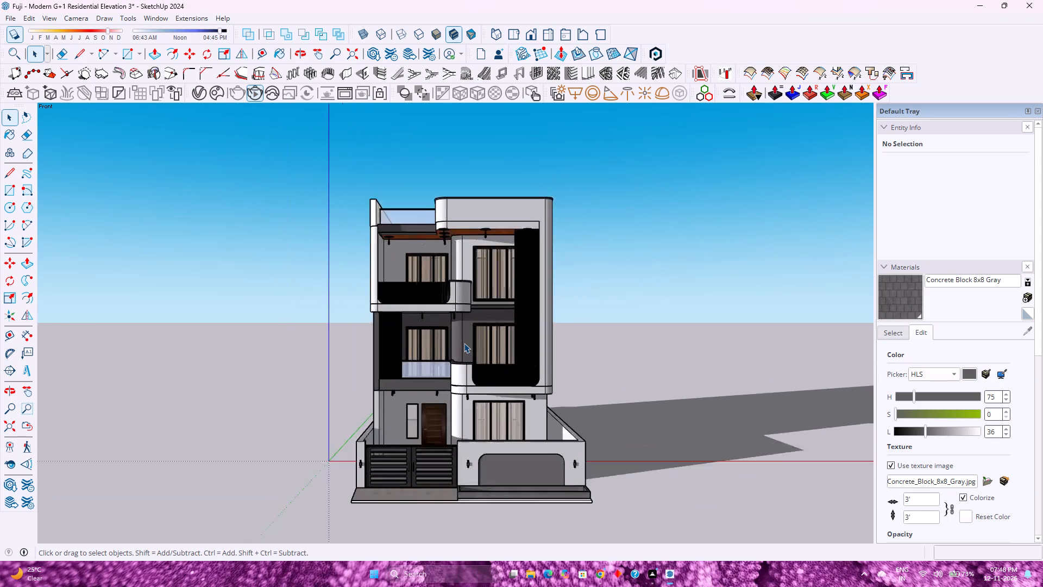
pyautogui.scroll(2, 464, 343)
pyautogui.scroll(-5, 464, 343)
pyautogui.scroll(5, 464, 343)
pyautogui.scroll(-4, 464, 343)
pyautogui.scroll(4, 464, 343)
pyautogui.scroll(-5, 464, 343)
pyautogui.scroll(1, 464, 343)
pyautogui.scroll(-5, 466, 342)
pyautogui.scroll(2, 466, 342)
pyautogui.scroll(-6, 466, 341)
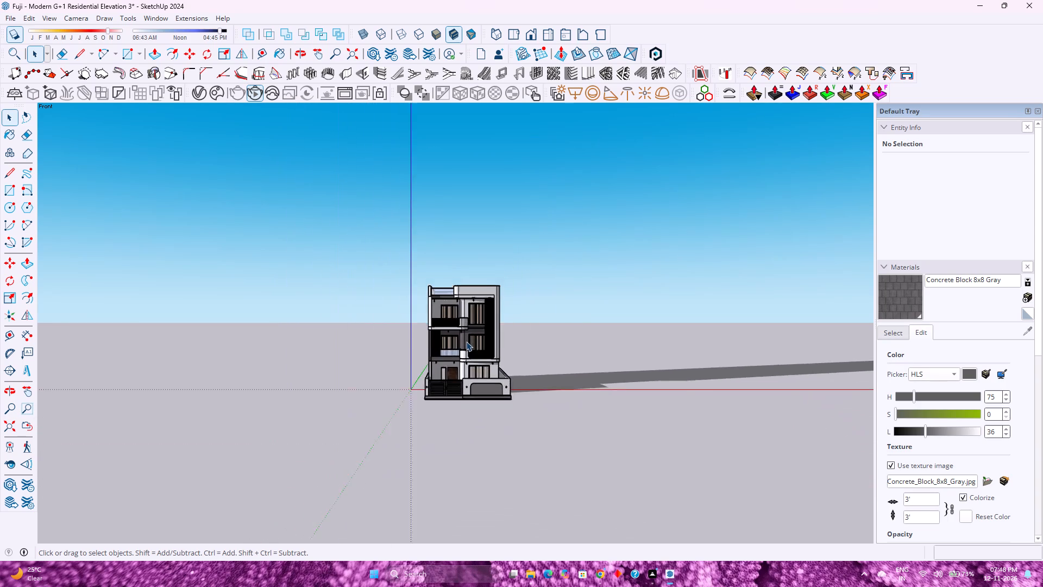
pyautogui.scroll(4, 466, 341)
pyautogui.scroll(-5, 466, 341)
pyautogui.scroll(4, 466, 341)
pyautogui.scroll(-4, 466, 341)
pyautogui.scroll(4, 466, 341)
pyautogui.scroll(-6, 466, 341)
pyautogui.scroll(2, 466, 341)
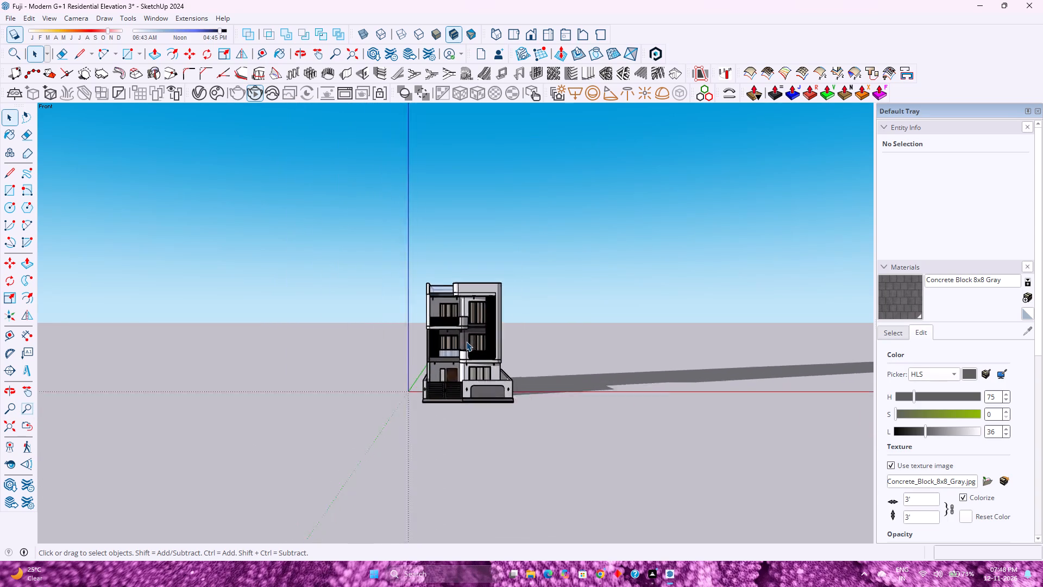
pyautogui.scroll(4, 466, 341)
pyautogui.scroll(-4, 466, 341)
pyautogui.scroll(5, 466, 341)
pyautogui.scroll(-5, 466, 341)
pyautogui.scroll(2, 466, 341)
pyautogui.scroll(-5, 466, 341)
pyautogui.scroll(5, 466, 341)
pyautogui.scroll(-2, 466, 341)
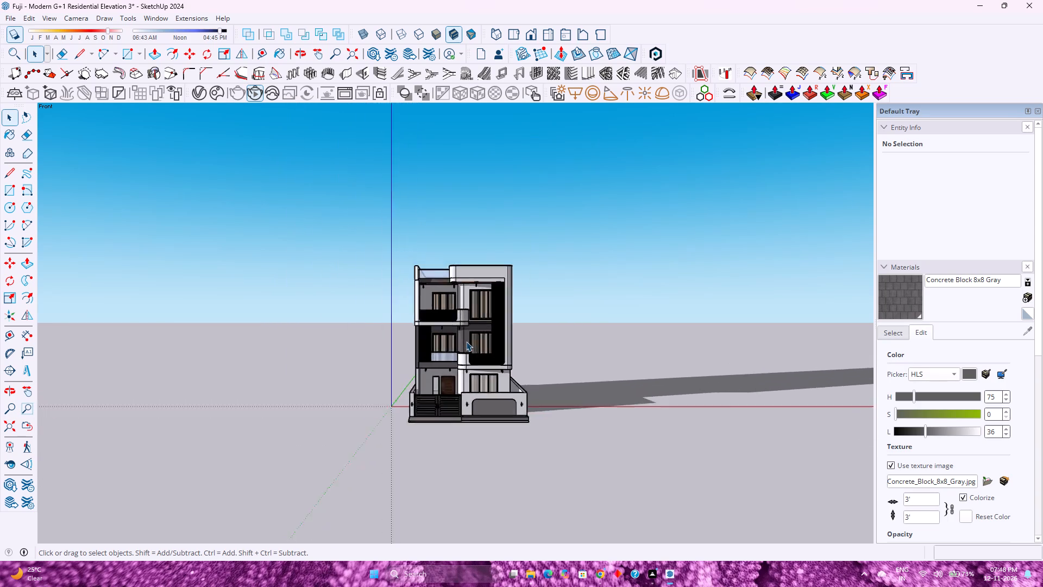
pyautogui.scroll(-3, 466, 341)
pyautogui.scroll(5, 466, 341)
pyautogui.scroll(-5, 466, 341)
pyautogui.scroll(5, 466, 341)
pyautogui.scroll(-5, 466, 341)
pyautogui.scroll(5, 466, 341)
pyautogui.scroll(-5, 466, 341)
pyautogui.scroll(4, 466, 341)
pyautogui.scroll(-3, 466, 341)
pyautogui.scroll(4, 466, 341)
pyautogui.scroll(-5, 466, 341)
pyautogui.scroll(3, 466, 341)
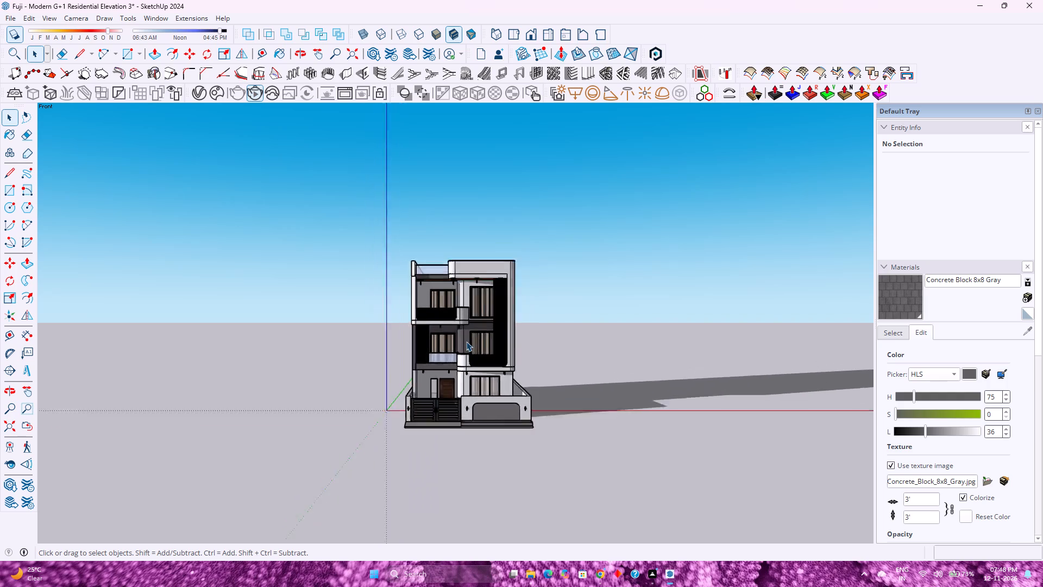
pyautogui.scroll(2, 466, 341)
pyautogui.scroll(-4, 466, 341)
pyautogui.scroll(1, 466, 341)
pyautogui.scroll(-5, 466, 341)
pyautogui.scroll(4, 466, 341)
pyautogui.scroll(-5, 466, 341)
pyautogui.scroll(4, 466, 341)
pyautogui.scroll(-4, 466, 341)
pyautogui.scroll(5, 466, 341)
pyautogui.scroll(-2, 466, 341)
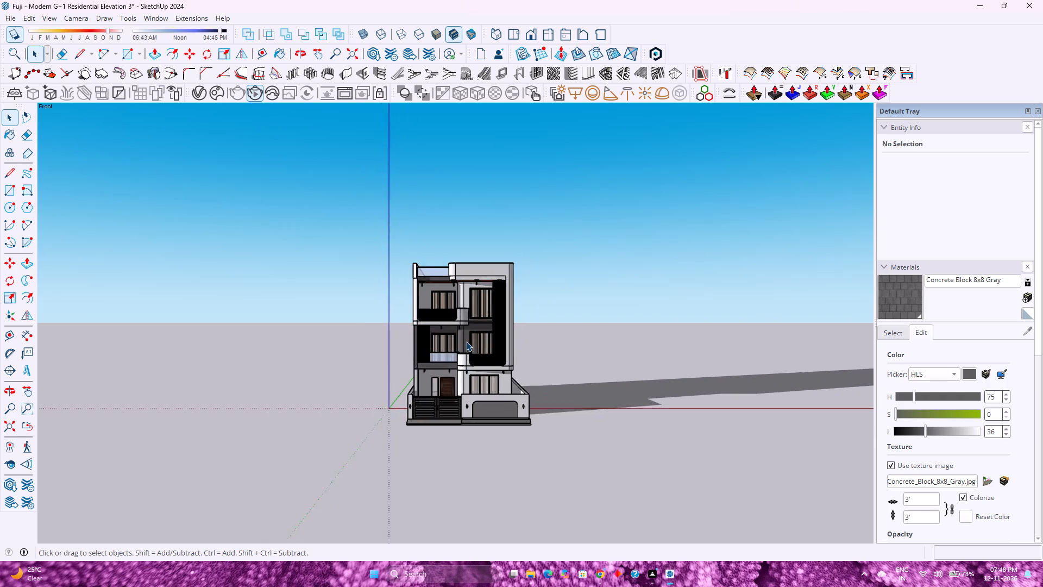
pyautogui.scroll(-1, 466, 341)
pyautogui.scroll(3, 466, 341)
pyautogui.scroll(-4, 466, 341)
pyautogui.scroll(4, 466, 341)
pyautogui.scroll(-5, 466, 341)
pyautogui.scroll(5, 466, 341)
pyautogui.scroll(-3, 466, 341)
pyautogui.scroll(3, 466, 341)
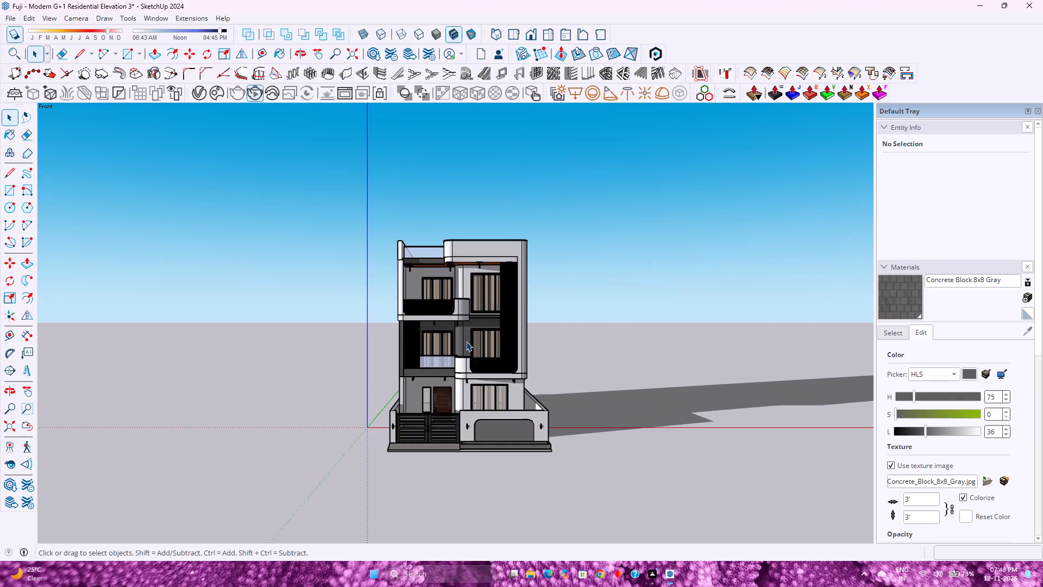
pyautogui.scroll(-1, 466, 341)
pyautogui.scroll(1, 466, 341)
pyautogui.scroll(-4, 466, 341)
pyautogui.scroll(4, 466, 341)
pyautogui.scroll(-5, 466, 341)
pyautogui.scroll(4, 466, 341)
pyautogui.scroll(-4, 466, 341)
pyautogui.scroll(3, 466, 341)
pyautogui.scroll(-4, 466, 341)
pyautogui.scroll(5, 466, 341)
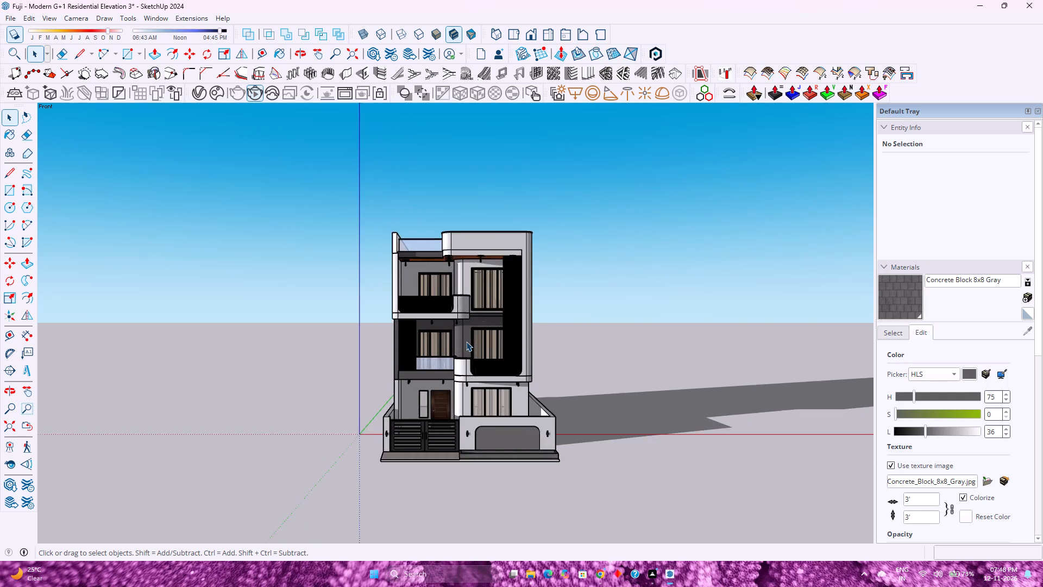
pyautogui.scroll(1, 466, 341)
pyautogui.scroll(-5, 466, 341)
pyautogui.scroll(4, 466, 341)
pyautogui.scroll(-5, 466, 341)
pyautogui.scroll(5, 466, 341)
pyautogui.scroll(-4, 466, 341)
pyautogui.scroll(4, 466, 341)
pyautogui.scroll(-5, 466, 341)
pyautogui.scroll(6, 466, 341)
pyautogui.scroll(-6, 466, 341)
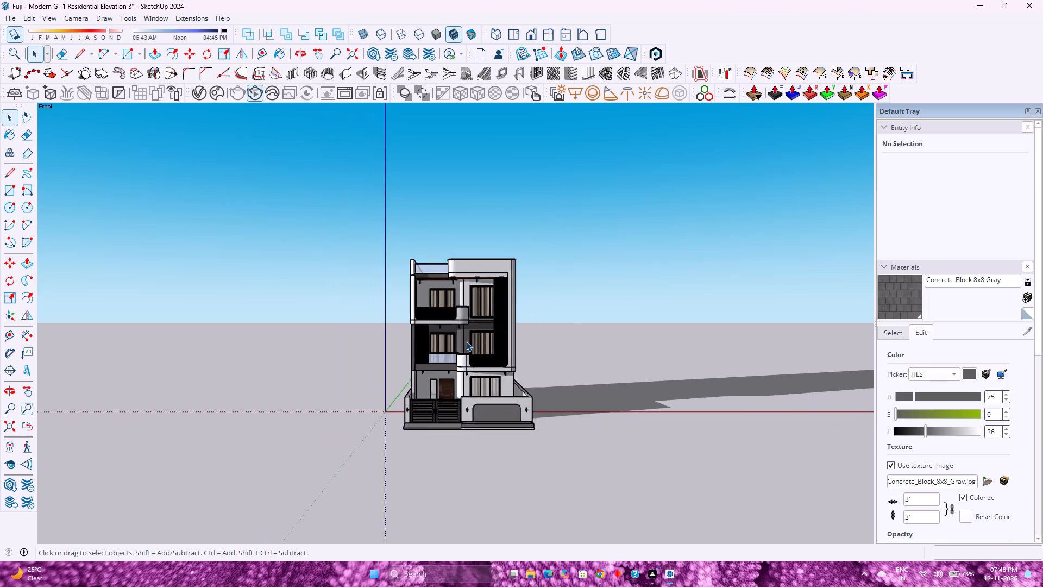
# Review the whole front elevation, comparing the parapet, stacked balconies, tall slat screen, entrance, gate and boundary wall.
pyautogui.scroll(5, 466, 341)
pyautogui.scroll(-6, 466, 341)
pyautogui.scroll(5, 466, 341)
pyautogui.scroll(-5, 466, 341)
pyautogui.scroll(5, 466, 341)
pyautogui.scroll(-4, 466, 341)
pyautogui.scroll(4, 466, 341)
pyautogui.scroll(-4, 466, 341)
pyautogui.scroll(4, 466, 341)
pyautogui.scroll(-6, 466, 341)
pyautogui.scroll(5, 466, 341)
pyautogui.scroll(-2, 466, 341)
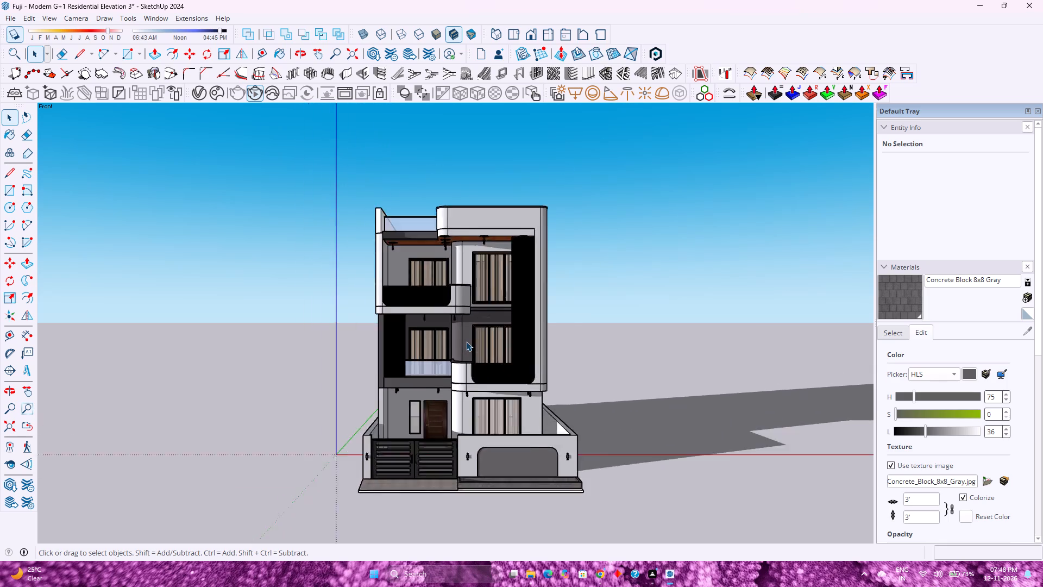
pyautogui.scroll(-2, 466, 341)
pyautogui.scroll(4, 466, 341)
pyautogui.scroll(-5, 466, 341)
pyautogui.scroll(6, 466, 341)
pyautogui.scroll(-4, 466, 341)
pyautogui.scroll(3, 466, 341)
pyautogui.scroll(-5, 466, 341)
pyautogui.scroll(4, 466, 341)
pyautogui.scroll(-4, 466, 341)
pyautogui.scroll(5, 466, 341)
pyautogui.scroll(-4, 466, 341)
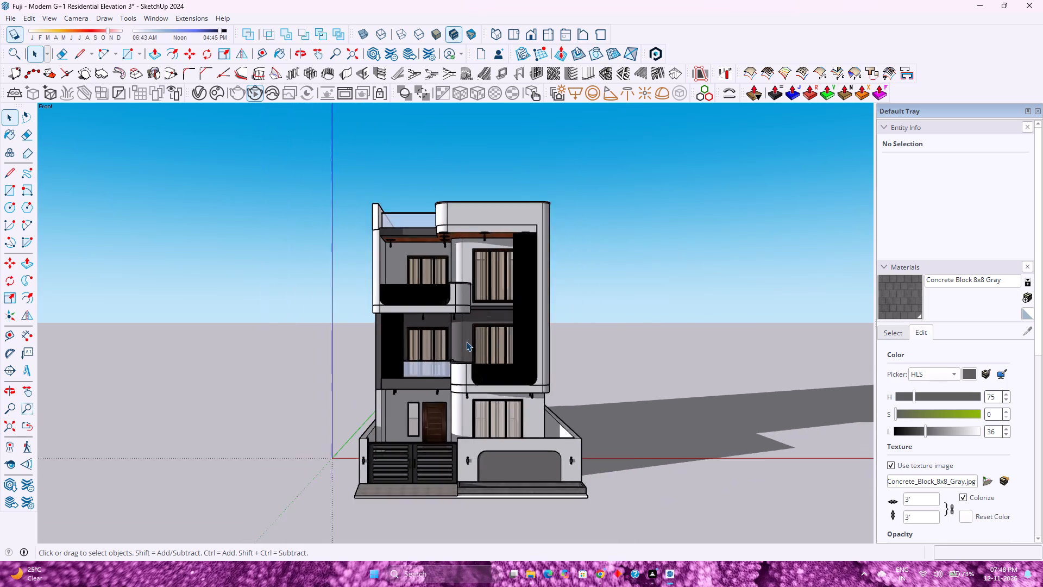
pyautogui.scroll(-1, 466, 341)
pyautogui.scroll(5, 466, 341)
pyautogui.scroll(-5, 466, 341)
pyautogui.scroll(5, 466, 341)
pyautogui.scroll(-4, 466, 341)
pyautogui.scroll(4, 466, 341)
pyautogui.scroll(-5, 466, 341)
pyautogui.scroll(4, 466, 341)
pyautogui.scroll(-4, 466, 341)
pyautogui.scroll(4, 466, 341)
pyautogui.scroll(-4, 466, 341)
# Examine the upper-floor balconies up close, checking the ribbed and glass railings, slat screens, curtained windows and wooden soffit lights.
pyautogui.scroll(3, 466, 341)
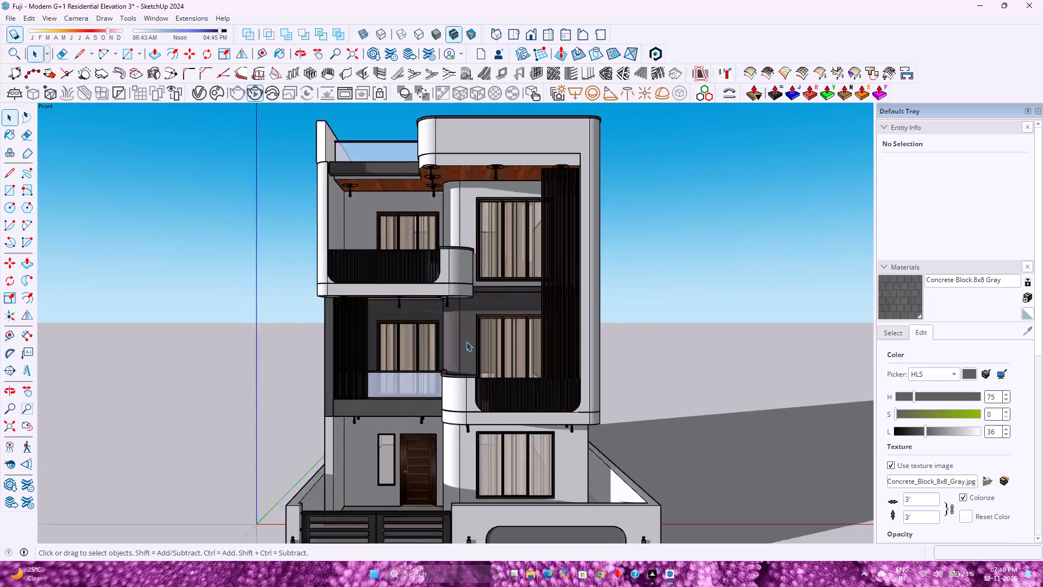
pyautogui.scroll(2, 466, 341)
pyautogui.scroll(-5, 466, 341)
pyautogui.scroll(4, 466, 341)
pyautogui.scroll(-5, 466, 341)
pyautogui.scroll(5, 466, 341)
pyautogui.scroll(-4, 466, 341)
pyautogui.scroll(3, 466, 341)
pyautogui.scroll(-5, 466, 341)
pyautogui.scroll(5, 466, 341)
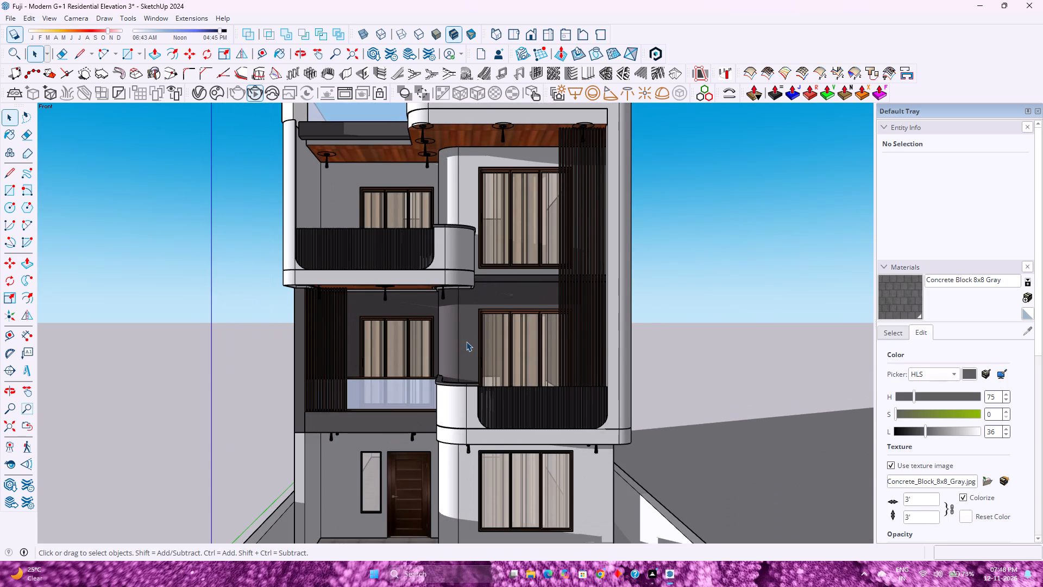
pyautogui.scroll(2, 466, 341)
pyautogui.scroll(-5, 466, 341)
pyautogui.scroll(4, 466, 341)
pyautogui.scroll(-3, 466, 341)
pyautogui.scroll(2, 466, 341)
pyautogui.scroll(-5, 466, 341)
pyautogui.scroll(5, 466, 341)
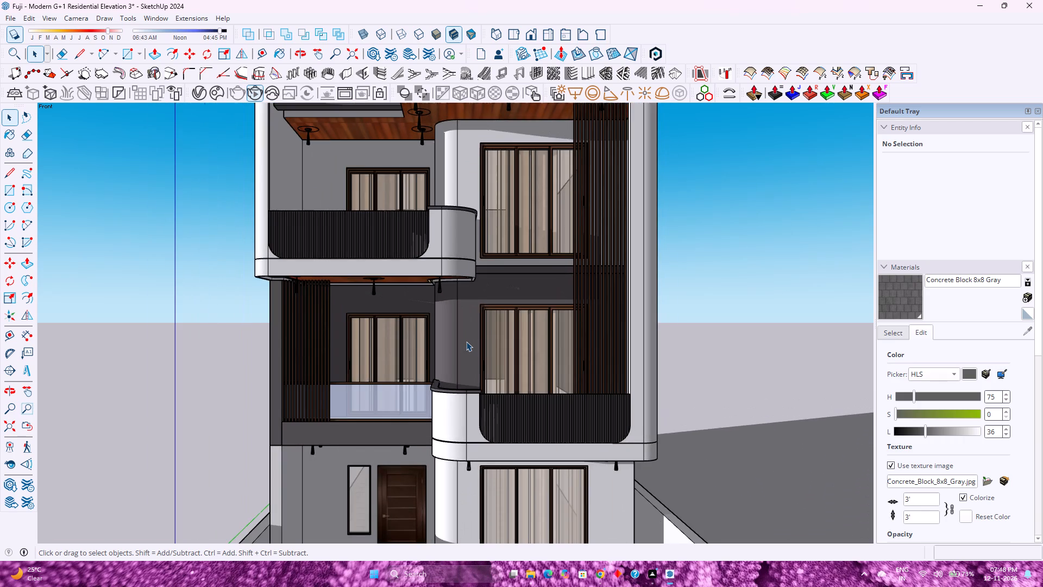
pyautogui.scroll(-3, 466, 341)
pyautogui.scroll(2, 466, 341)
pyautogui.scroll(-3, 466, 341)
pyautogui.scroll(3, 466, 341)
pyautogui.scroll(-4, 466, 341)
pyautogui.scroll(4, 466, 341)
pyautogui.scroll(-3, 466, 341)
pyautogui.scroll(4, 466, 341)
pyautogui.scroll(-5, 466, 341)
pyautogui.scroll(4, 466, 341)
pyautogui.scroll(-5, 466, 341)
pyautogui.scroll(4, 466, 341)
pyautogui.scroll(-4, 466, 341)
pyautogui.scroll(6, 466, 341)
pyautogui.scroll(-5, 466, 341)
pyautogui.scroll(5, 466, 341)
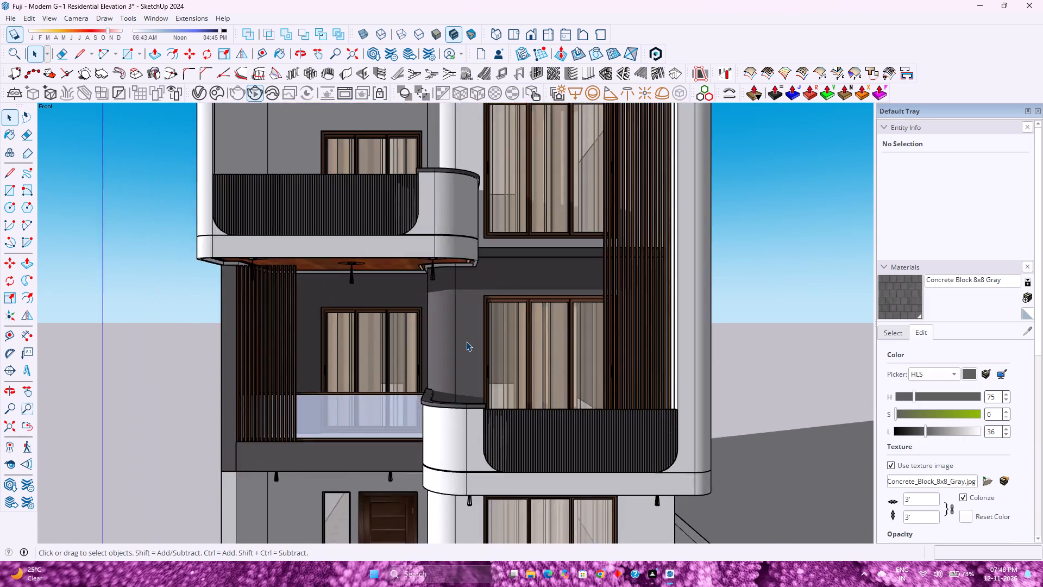
pyautogui.scroll(-5, 466, 341)
pyautogui.scroll(4, 466, 341)
pyautogui.scroll(-5, 466, 341)
pyautogui.scroll(3, 466, 341)
pyautogui.scroll(-4, 466, 341)
pyautogui.scroll(4, 466, 341)
pyautogui.scroll(-4, 466, 341)
pyautogui.scroll(4, 466, 341)
pyautogui.scroll(-4, 466, 341)
pyautogui.scroll(4, 466, 341)
pyautogui.scroll(-3, 466, 341)
pyautogui.scroll(4, 466, 341)
pyautogui.scroll(-5, 466, 341)
pyautogui.scroll(4, 466, 341)
pyautogui.scroll(-4, 466, 341)
pyautogui.scroll(4, 466, 341)
pyautogui.scroll(-4, 466, 341)
pyautogui.scroll(4, 466, 341)
pyautogui.scroll(-3, 466, 341)
pyautogui.scroll(3, 466, 341)
pyautogui.scroll(-5, 466, 341)
pyautogui.scroll(4, 466, 341)
pyautogui.scroll(-4, 466, 341)
pyautogui.scroll(3, 466, 341)
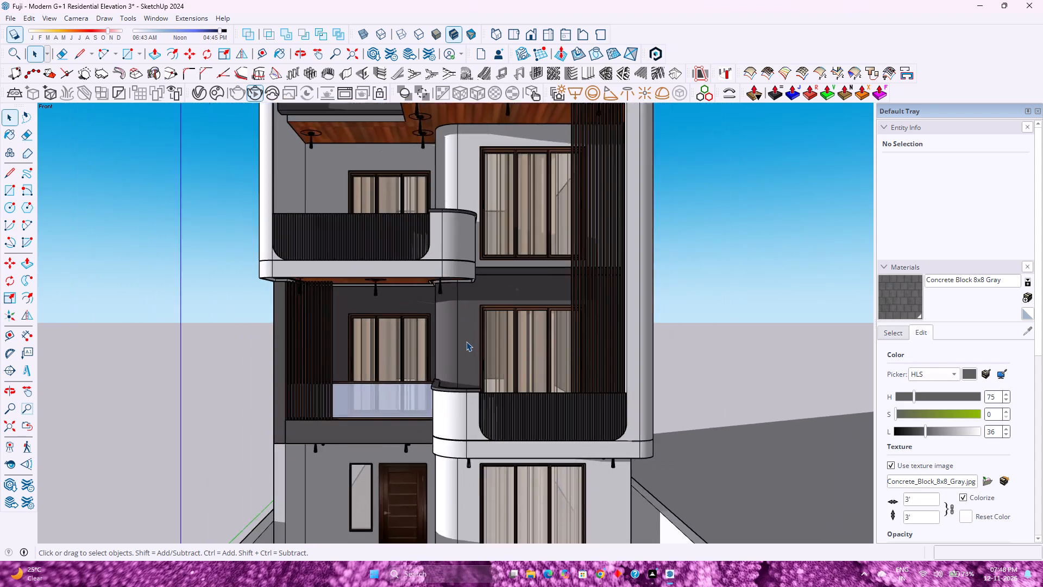
# Examine the middle-floor recess up close, checking the curved dark wall, wooden soffit lights, glass railing and curtained windows.
pyautogui.scroll(-3, 466, 341)
pyautogui.scroll(4, 466, 341)
pyautogui.scroll(-3, 466, 341)
pyautogui.scroll(5, 466, 341)
pyautogui.scroll(-7, 466, 341)
pyautogui.scroll(5, 466, 341)
pyautogui.scroll(-4, 466, 341)
pyautogui.scroll(5, 466, 341)
pyautogui.scroll(-3, 466, 341)
pyautogui.scroll(3, 466, 341)
pyautogui.scroll(-5, 466, 341)
pyautogui.scroll(5, 466, 341)
pyautogui.scroll(-5, 466, 341)
pyautogui.scroll(5, 466, 341)
pyautogui.scroll(-5, 466, 341)
pyautogui.scroll(4, 466, 341)
pyautogui.scroll(-4, 466, 341)
pyautogui.scroll(5, 466, 341)
pyautogui.scroll(-5, 466, 341)
pyautogui.scroll(5, 466, 341)
pyautogui.scroll(-2, 466, 341)
pyautogui.scroll(2, 466, 341)
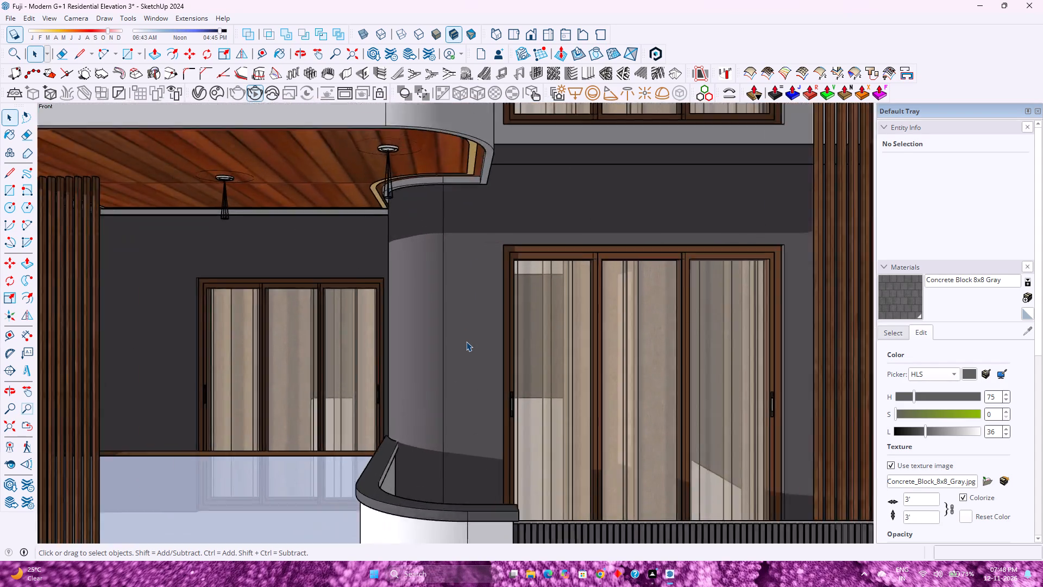
pyautogui.scroll(1, 466, 341)
pyautogui.scroll(-6, 466, 341)
pyautogui.scroll(5, 466, 341)
pyautogui.scroll(-5, 466, 341)
pyautogui.scroll(4, 466, 341)
pyautogui.scroll(-5, 466, 341)
pyautogui.scroll(5, 466, 341)
pyautogui.scroll(-2, 466, 341)
pyautogui.scroll(3, 466, 341)
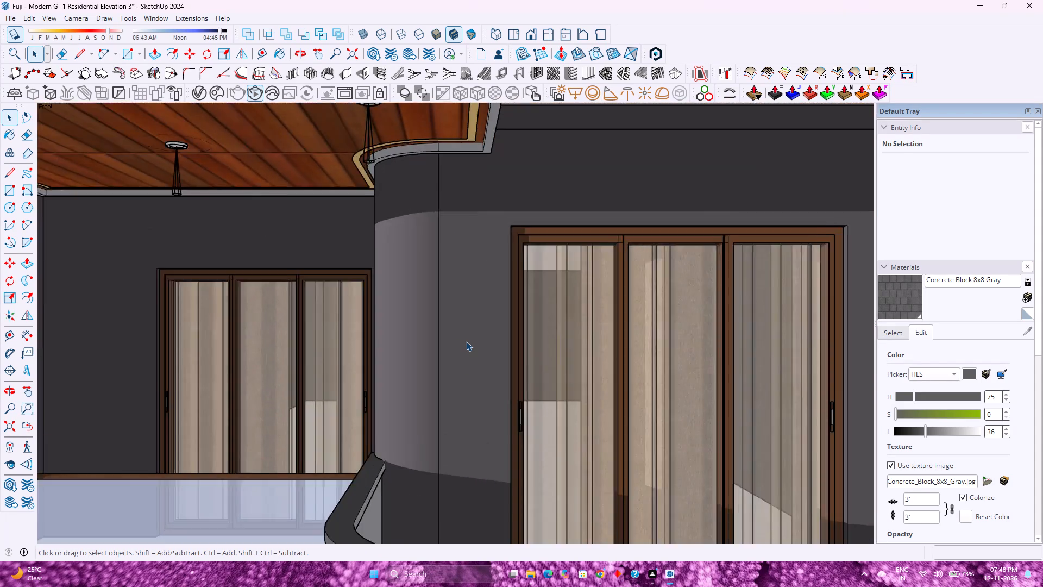
pyautogui.scroll(1, 466, 341)
pyautogui.scroll(-6, 466, 341)
pyautogui.scroll(4, 466, 341)
pyautogui.scroll(-5, 466, 341)
pyautogui.scroll(5, 466, 341)
pyautogui.scroll(-5, 466, 341)
pyautogui.scroll(5, 466, 341)
pyautogui.scroll(-5, 466, 341)
pyautogui.scroll(4, 466, 341)
pyautogui.scroll(-4, 466, 341)
pyautogui.scroll(5, 466, 341)
pyautogui.scroll(-4, 466, 341)
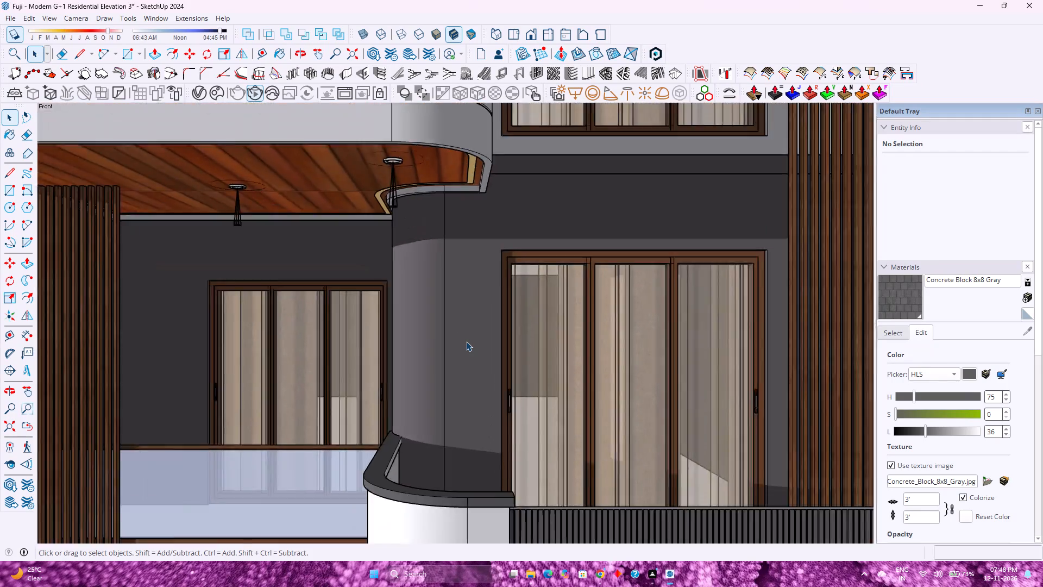
# Inspect the dark wall between the middle-floor windows, checking its curved edge, the brown window frames, handles and curtains.
pyautogui.scroll(-1, 466, 341)
pyautogui.scroll(5, 466, 341)
pyautogui.scroll(-6, 466, 341)
pyautogui.scroll(5, 466, 341)
pyautogui.scroll(-5, 466, 341)
pyautogui.scroll(5, 466, 341)
pyautogui.scroll(-5, 466, 341)
pyautogui.scroll(5, 466, 341)
pyautogui.scroll(-5, 466, 341)
pyautogui.scroll(4, 466, 341)
pyautogui.scroll(-3, 466, 341)
pyautogui.scroll(4, 466, 341)
pyautogui.scroll(-5, 466, 341)
pyautogui.scroll(5, 466, 341)
pyautogui.scroll(-5, 466, 341)
pyautogui.scroll(4, 466, 341)
pyautogui.scroll(-5, 466, 341)
pyautogui.scroll(6, 466, 341)
pyautogui.scroll(-5, 466, 341)
pyautogui.scroll(4, 466, 341)
pyautogui.scroll(-4, 466, 341)
pyautogui.scroll(5, 466, 341)
pyautogui.scroll(-5, 466, 341)
pyautogui.scroll(5, 466, 341)
pyautogui.scroll(-6, 466, 341)
pyautogui.scroll(6, 466, 341)
pyautogui.scroll(-5, 466, 341)
pyautogui.scroll(5, 466, 341)
pyautogui.scroll(-3, 466, 341)
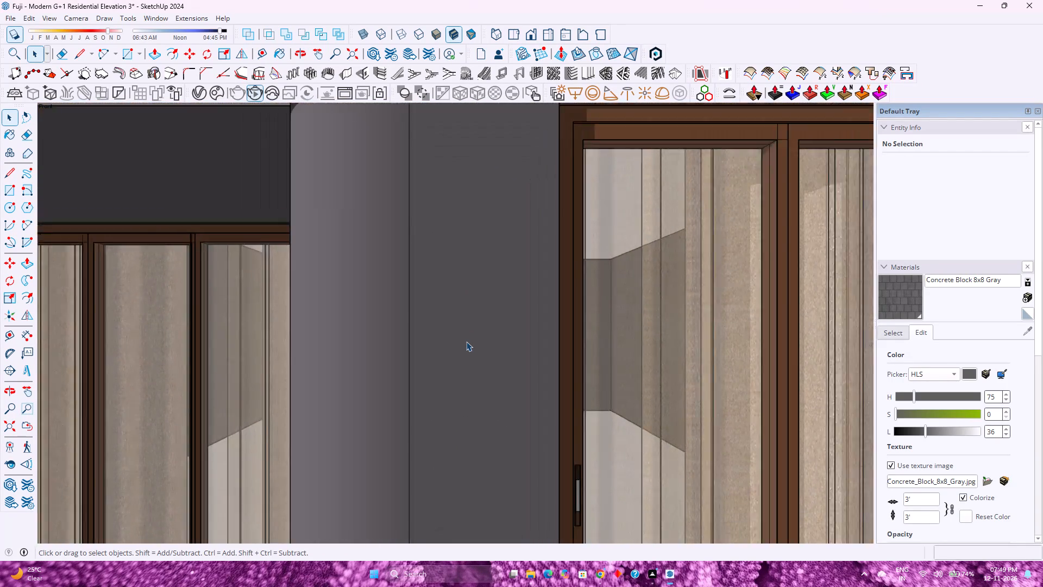
pyautogui.scroll(-2, 466, 341)
pyautogui.scroll(4, 466, 341)
pyautogui.scroll(-5, 466, 341)
pyautogui.scroll(4, 466, 341)
pyautogui.scroll(-5, 466, 341)
pyautogui.scroll(2, 466, 341)
pyautogui.scroll(-6, 466, 341)
pyautogui.scroll(1, 466, 341)
pyautogui.scroll(-6, 466, 341)
# Review the whole front elevation, comparing the roof parapet, stacked balconies, tall slat screen, gate, boundary wall and ground shadow.
pyautogui.scroll(-4, 466, 341)
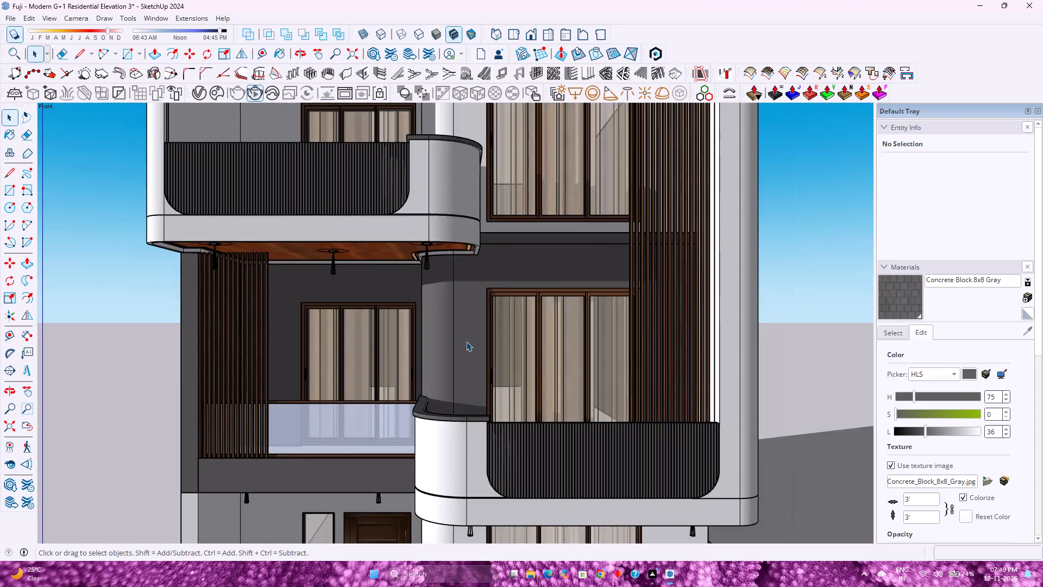
pyautogui.scroll(-7, 466, 341)
pyautogui.scroll(1, 466, 341)
pyautogui.scroll(-6, 466, 341)
pyautogui.scroll(1, 466, 341)
pyautogui.scroll(-6, 466, 341)
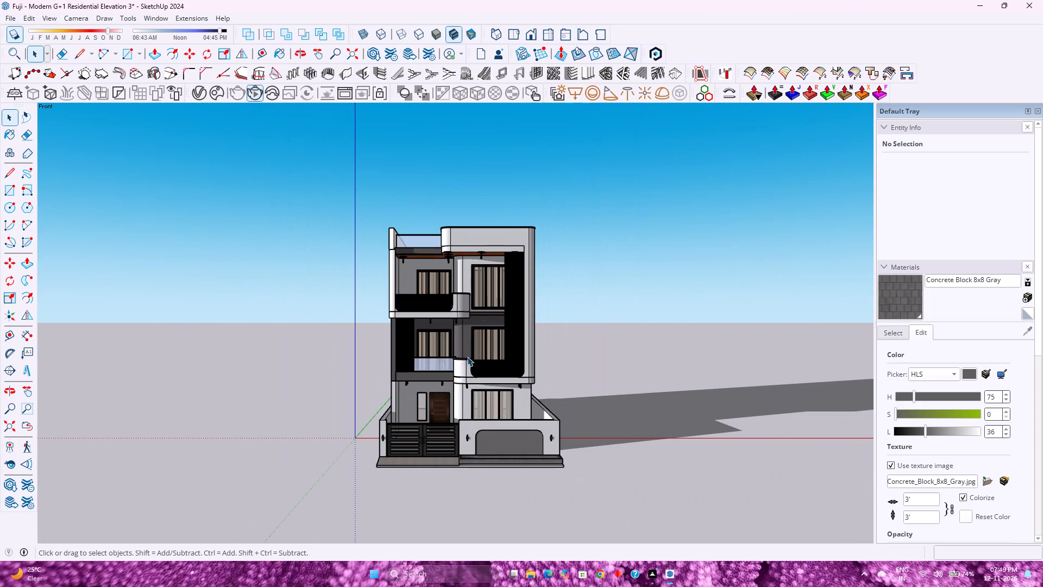
pyautogui.scroll(5, 468, 392)
pyautogui.scroll(-5, 469, 392)
pyautogui.scroll(3, 469, 392)
pyautogui.scroll(-3, 469, 392)
pyautogui.scroll(3, 469, 392)
pyautogui.scroll(-3, 469, 392)
pyautogui.scroll(3, 469, 391)
pyautogui.scroll(-2, 469, 391)
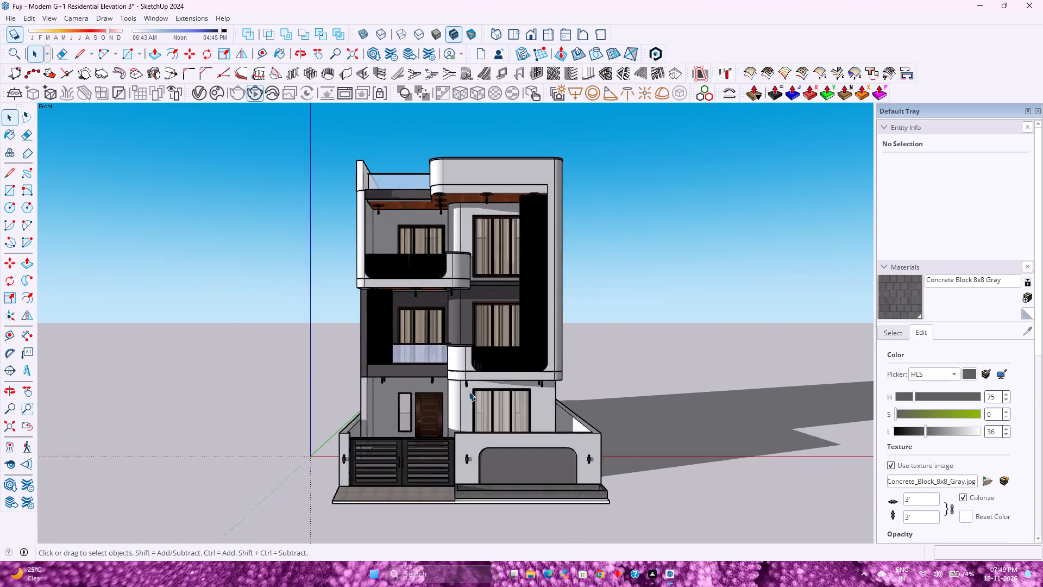
pyautogui.scroll(-1, 469, 391)
pyautogui.scroll(4, 469, 391)
pyautogui.scroll(-3, 469, 391)
pyautogui.scroll(4, 469, 390)
pyautogui.scroll(-4, 469, 390)
pyautogui.scroll(5, 469, 390)
pyautogui.scroll(-4, 469, 389)
pyautogui.scroll(3, 469, 389)
pyautogui.scroll(-5, 469, 389)
pyautogui.scroll(5, 469, 389)
pyautogui.scroll(-3, 469, 389)
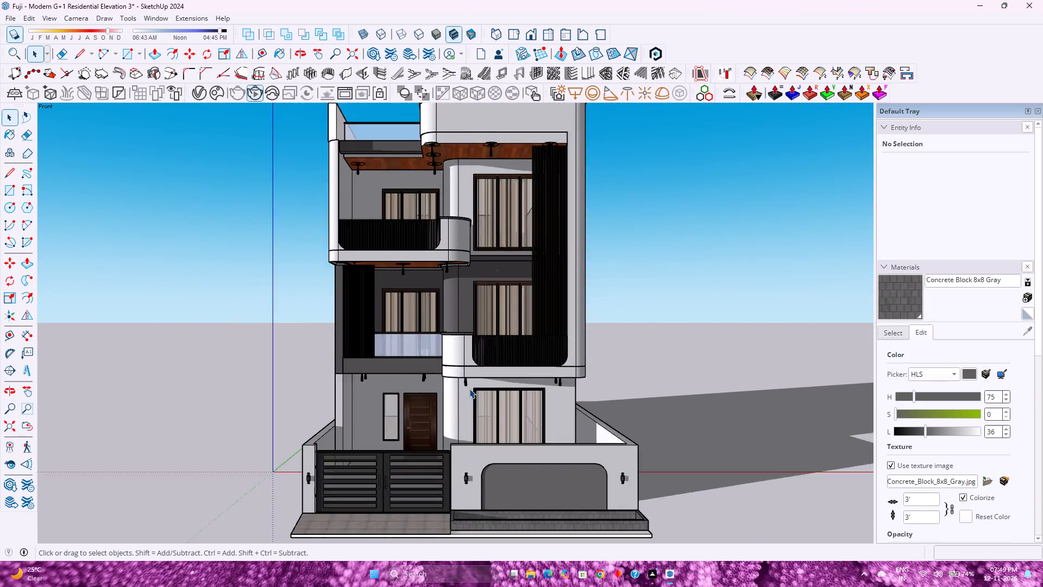
pyautogui.scroll(3, 469, 389)
pyautogui.scroll(-3, 469, 389)
pyautogui.scroll(3, 469, 389)
pyautogui.scroll(-4, 469, 388)
pyautogui.scroll(4, 469, 388)
pyautogui.scroll(-3, 469, 388)
pyautogui.scroll(4, 469, 388)
pyautogui.scroll(-5, 469, 386)
pyautogui.scroll(3, 469, 386)
pyautogui.scroll(-4, 469, 386)
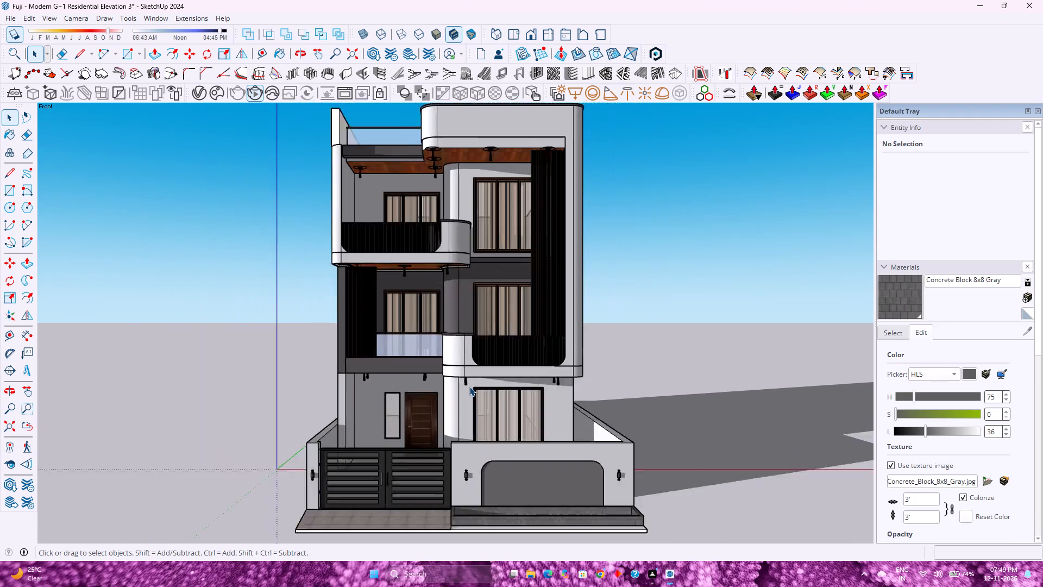
# Examine the ground-floor entrance and the balcony above it, checking the door, narrow side window, curtained window, downlights and ribbed railing.
pyautogui.scroll(5, 469, 386)
pyautogui.scroll(-5, 469, 386)
pyautogui.scroll(4, 469, 386)
pyautogui.scroll(-2, 469, 386)
pyautogui.scroll(3, 469, 386)
pyautogui.scroll(-5, 469, 386)
pyautogui.scroll(5, 469, 386)
pyautogui.scroll(-4, 469, 384)
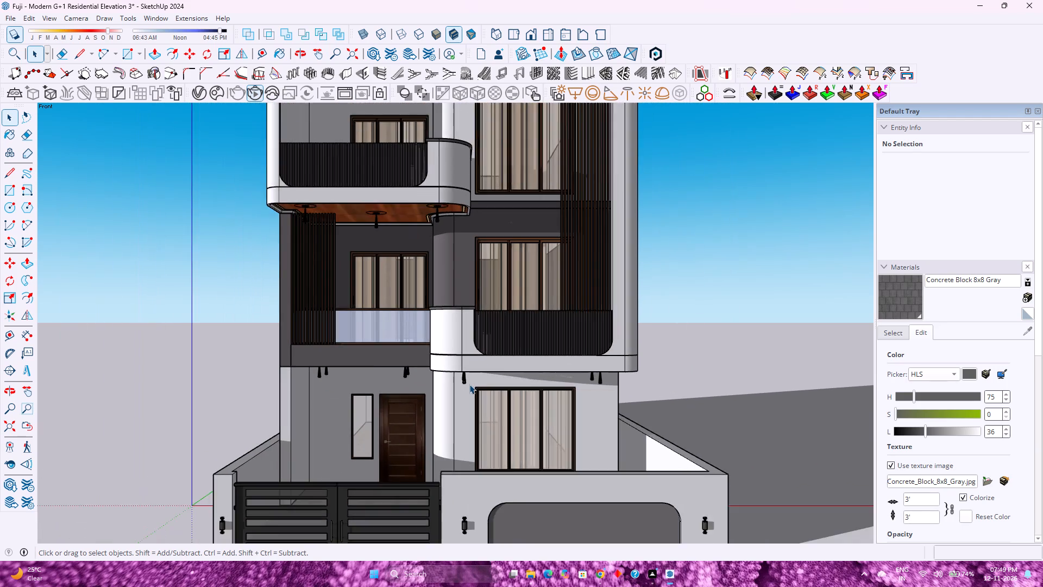
pyautogui.scroll(3, 469, 384)
pyautogui.scroll(-4, 469, 382)
pyautogui.scroll(4, 469, 382)
pyautogui.scroll(-4, 469, 382)
pyautogui.scroll(5, 469, 382)
pyautogui.scroll(-6, 469, 382)
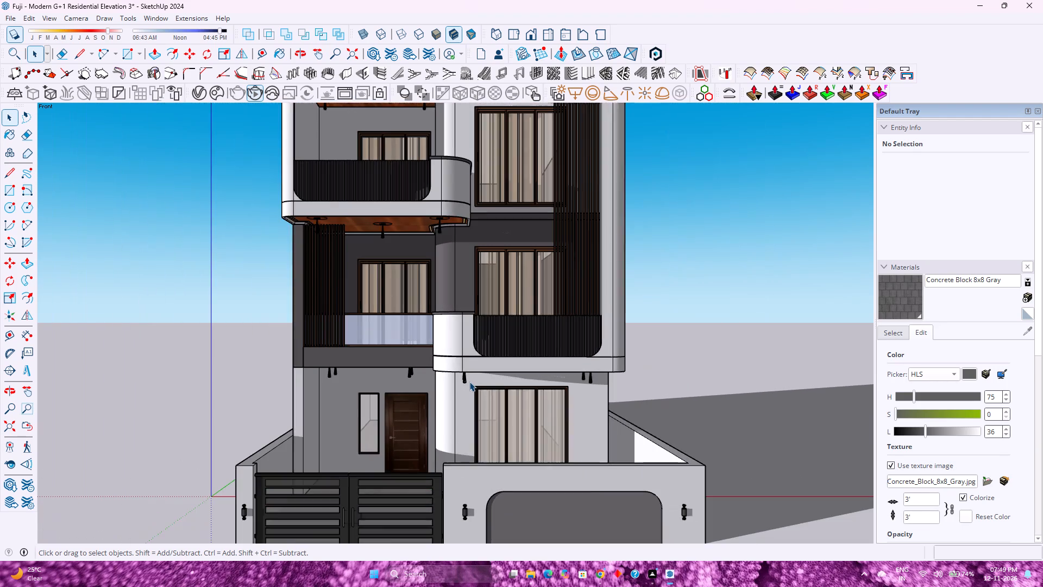
pyautogui.scroll(6, 469, 382)
pyautogui.scroll(-5, 469, 382)
pyautogui.scroll(3, 469, 382)
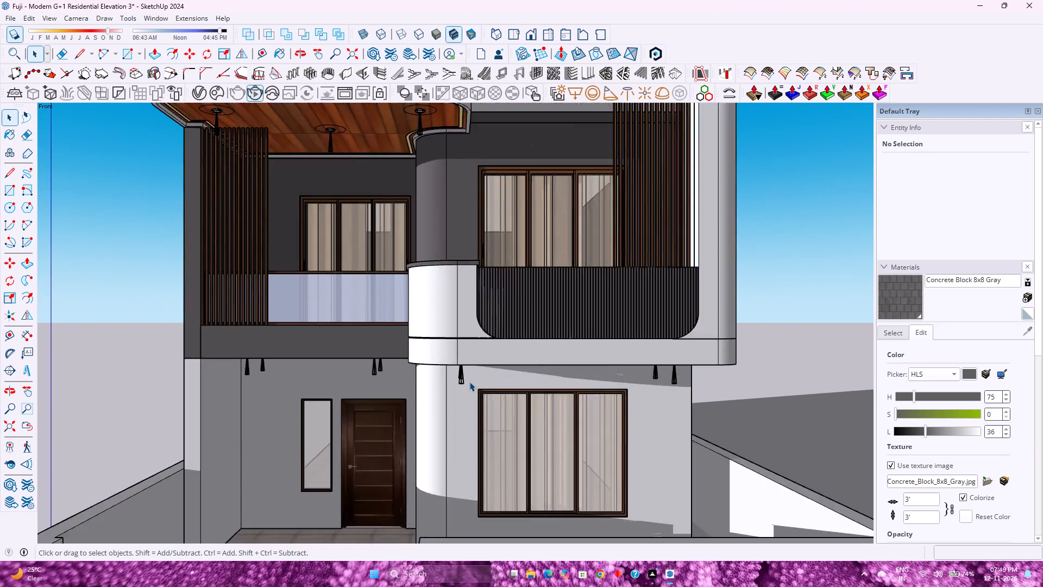
pyautogui.scroll(-4, 469, 382)
pyautogui.scroll(4, 469, 382)
pyautogui.scroll(-4, 469, 382)
pyautogui.scroll(5, 469, 382)
pyautogui.scroll(-6, 469, 382)
pyautogui.scroll(1, 469, 382)
# Review the house's overall massing against its lower front, comparing the balconies and slat screens with the entrance, gate and boundary wall.
pyautogui.scroll(-7, 470, 380)
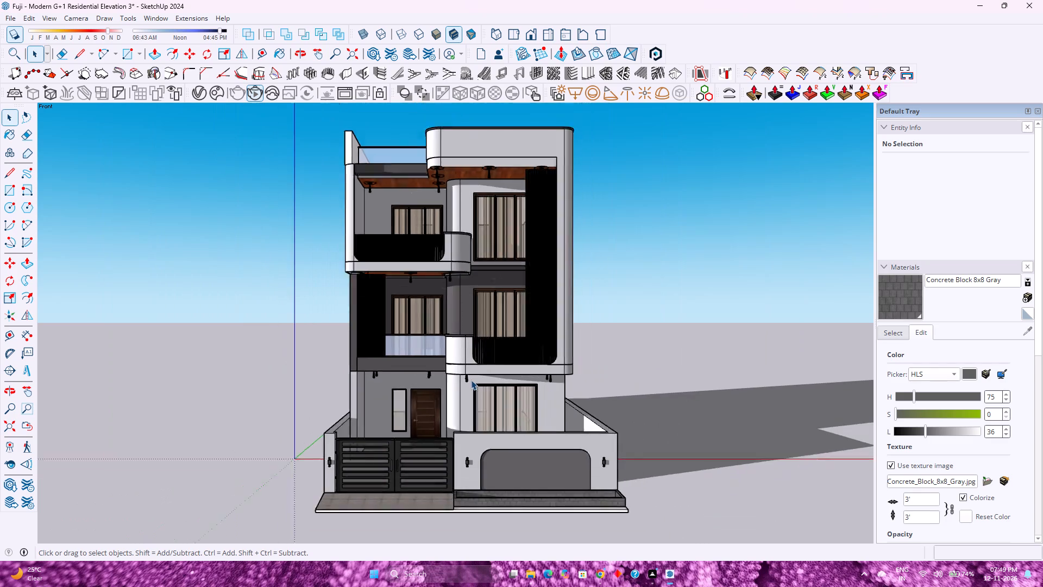
pyautogui.scroll(-1, 471, 380)
pyautogui.scroll(6, 471, 380)
pyautogui.scroll(-6, 472, 379)
pyautogui.scroll(1, 472, 379)
pyautogui.scroll(-6, 472, 379)
pyautogui.scroll(6, 472, 379)
pyautogui.scroll(-6, 472, 379)
pyautogui.scroll(6, 472, 379)
pyautogui.scroll(-4, 472, 379)
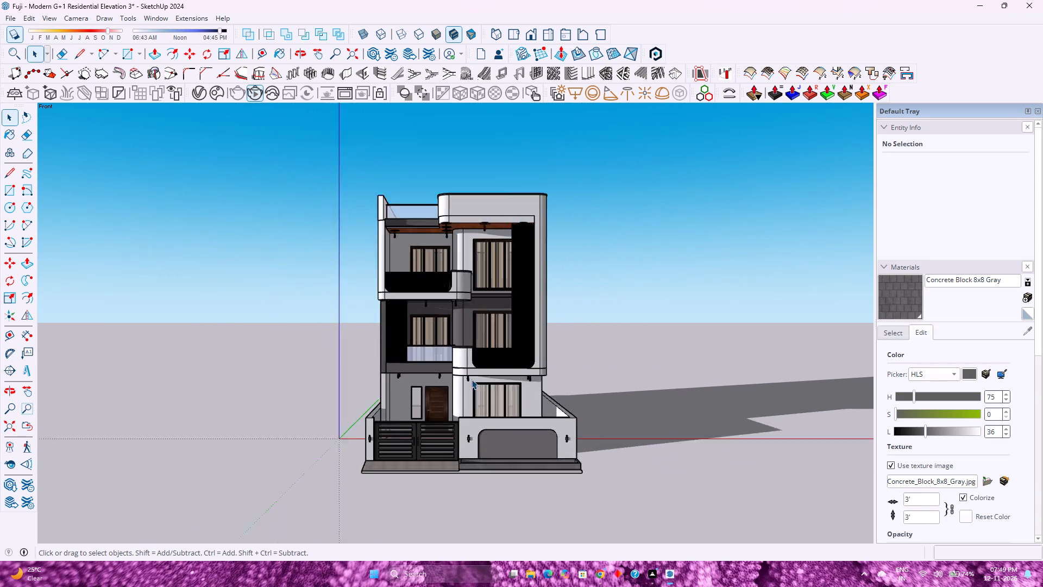
pyautogui.scroll(-2, 472, 379)
pyautogui.scroll(5, 472, 379)
pyautogui.scroll(-6, 472, 379)
pyautogui.scroll(5, 472, 379)
pyautogui.scroll(-5, 472, 379)
pyautogui.scroll(5, 472, 379)
pyautogui.scroll(-5, 472, 379)
pyautogui.scroll(6, 472, 379)
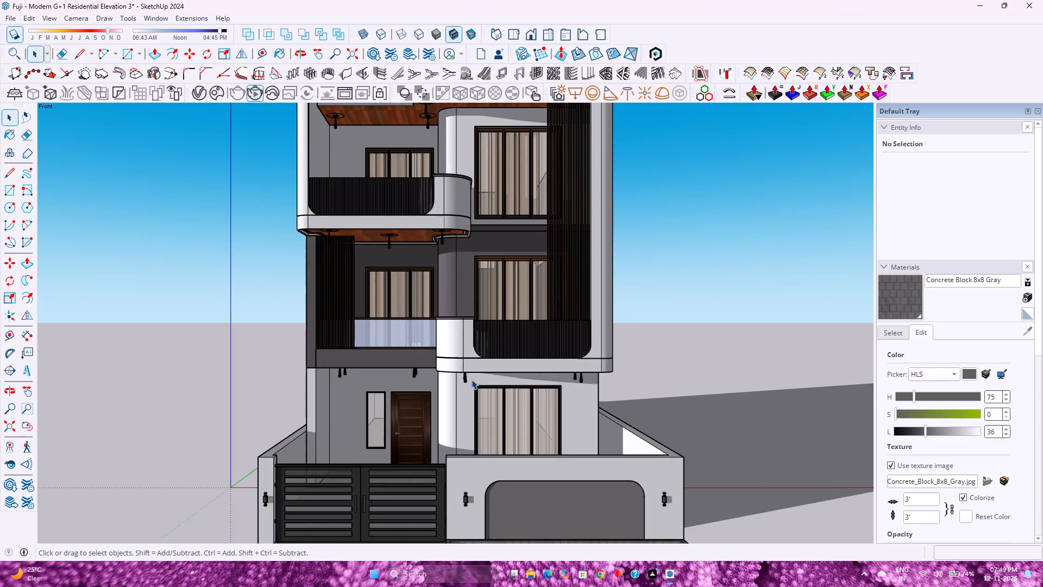
# Open the house group for editing from the white balcony band above the large ground-floor window.
pyautogui.scroll(-6, 472, 379)
pyautogui.scroll(6, 492, 392)
pyautogui.rightClick(492, 392)
pyautogui.click(717, 379)
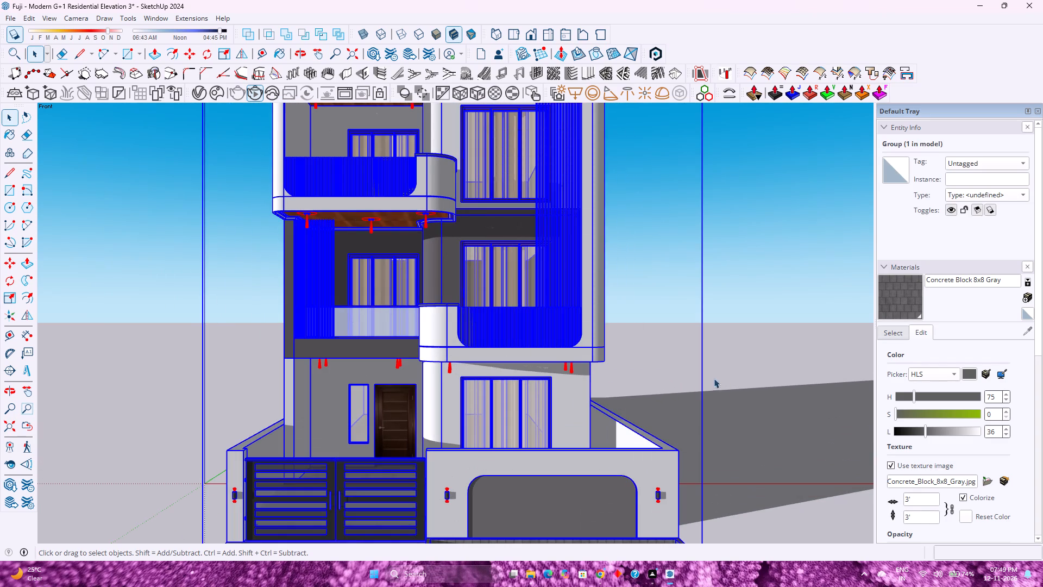
pyautogui.doubleClick(529, 349)
pyautogui.scroll(5, 529, 349)
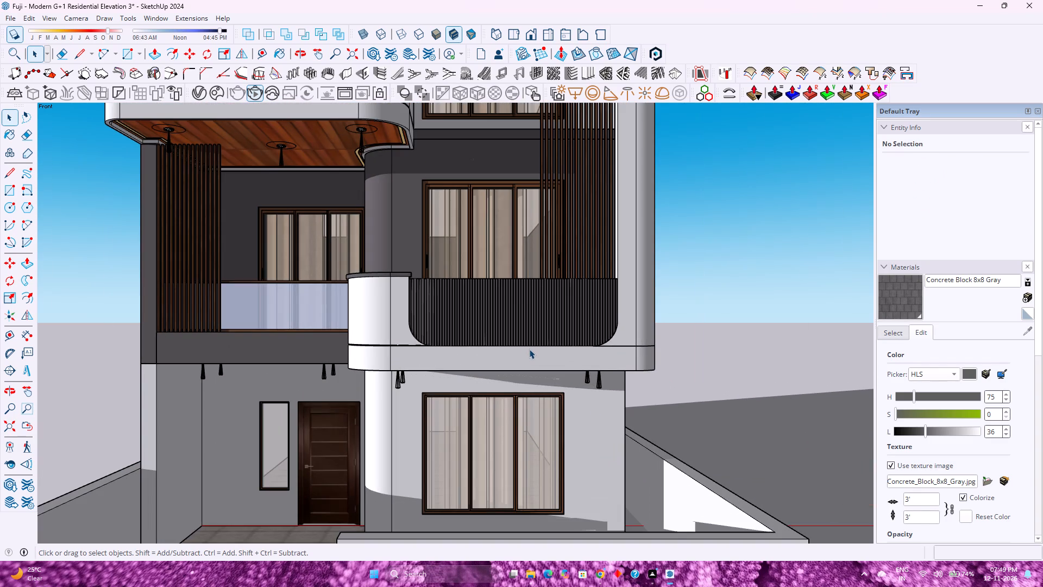
pyautogui.doubleClick(518, 349)
pyautogui.scroll(3, 517, 349)
pyautogui.scroll(-15, 517, 349)
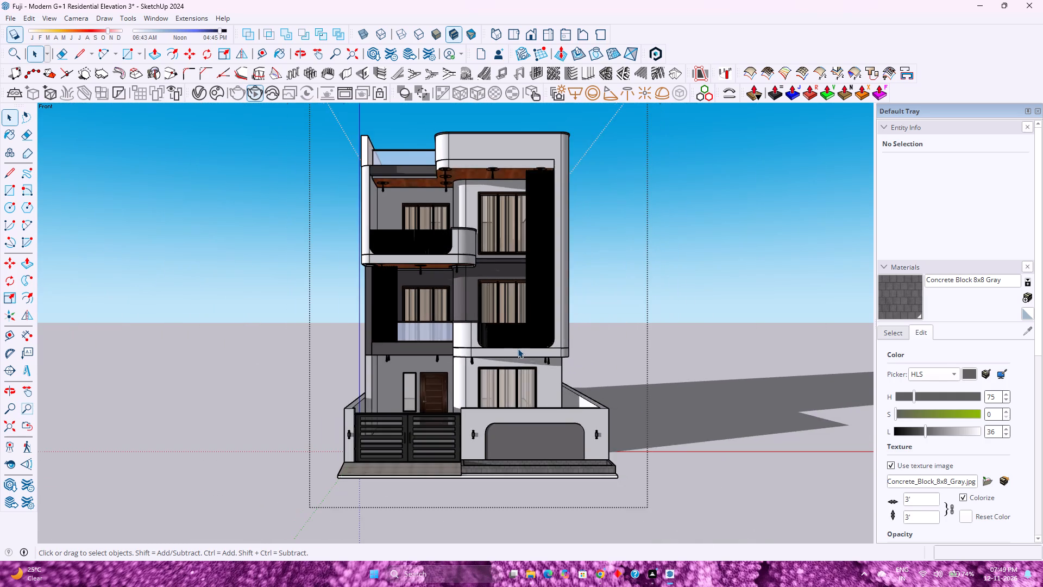
# Set the camera to the standard front view and fit the whole model in view.
pyautogui.scroll(-5, 518, 348)
pyautogui.scroll(7, 518, 348)
pyautogui.scroll(-3, 518, 348)
pyautogui.scroll(2, 518, 348)
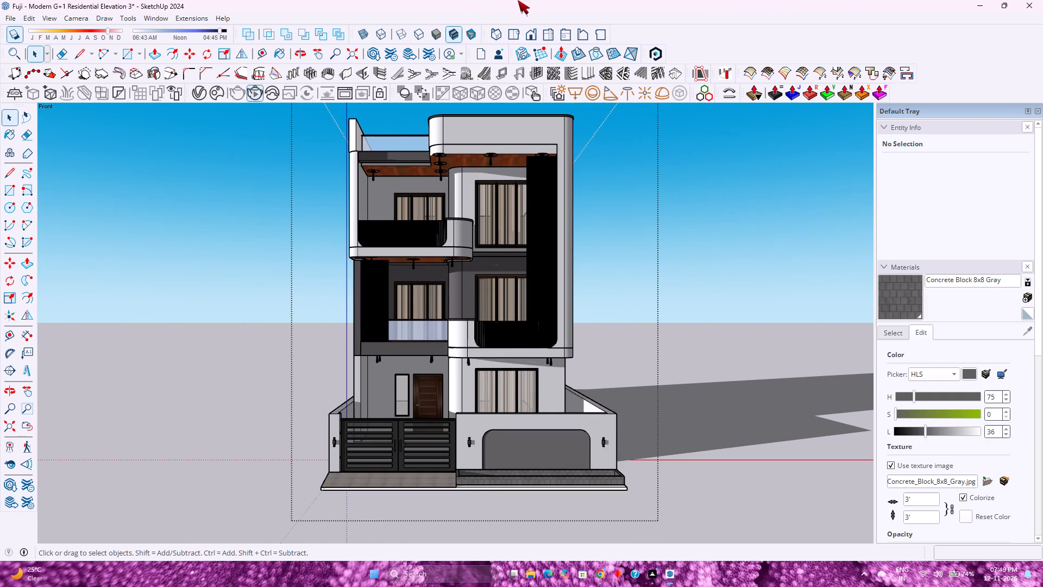
pyautogui.click(530, 33)
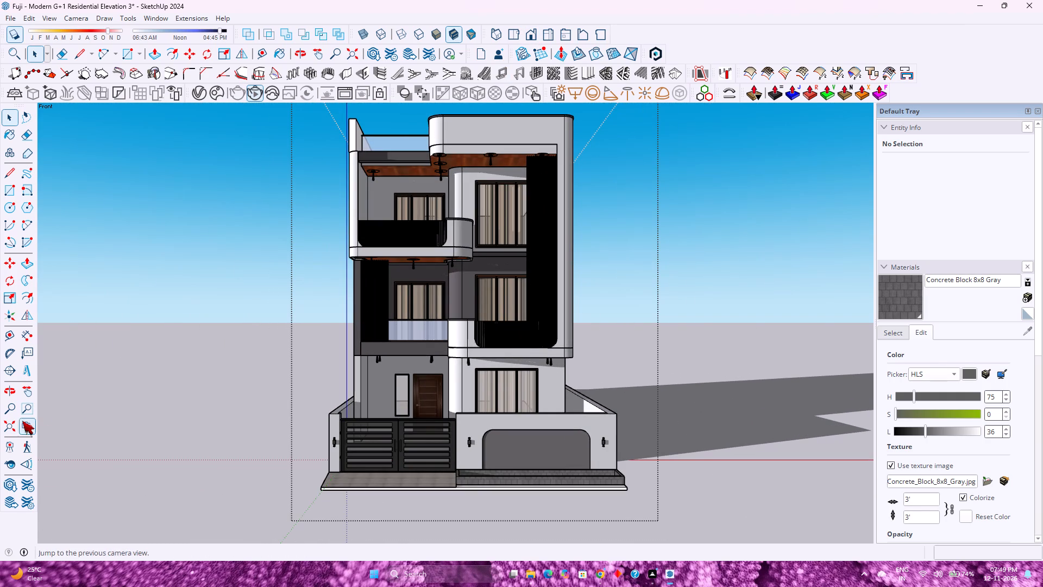
pyautogui.click(15, 424)
# Examine the stacked curved balconies on the front elevation, comparing their ribbed railings, windows and slat screens with the ground-floor entrance.
pyautogui.scroll(2, 349, 341)
pyautogui.scroll(-4, 349, 341)
pyautogui.scroll(3, 349, 341)
pyautogui.scroll(-5, 349, 341)
pyautogui.scroll(6, 416, 334)
pyautogui.scroll(-6, 416, 334)
pyautogui.scroll(5, 416, 334)
pyautogui.scroll(-5, 416, 334)
pyautogui.scroll(4, 416, 334)
pyautogui.scroll(-4, 417, 334)
pyautogui.scroll(5, 417, 334)
pyautogui.scroll(-5, 417, 334)
pyautogui.scroll(5, 417, 334)
pyautogui.scroll(-6, 425, 335)
pyautogui.scroll(5, 426, 335)
pyautogui.scroll(-5, 426, 335)
pyautogui.scroll(5, 426, 335)
pyautogui.scroll(-5, 426, 335)
pyautogui.scroll(5, 426, 335)
pyautogui.scroll(-5, 426, 335)
pyautogui.scroll(5, 426, 335)
pyautogui.scroll(-6, 426, 335)
pyautogui.scroll(5, 426, 335)
pyautogui.scroll(-3, 426, 335)
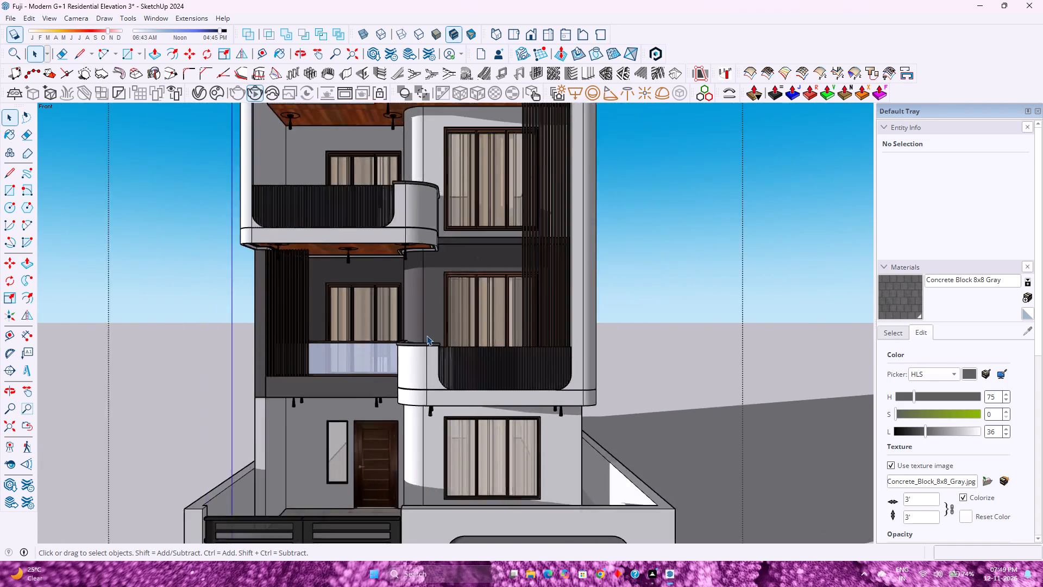
pyautogui.scroll(-2, 426, 335)
pyautogui.scroll(6, 426, 335)
pyautogui.scroll(-6, 426, 335)
pyautogui.scroll(5, 426, 335)
pyautogui.scroll(-5, 426, 335)
pyautogui.scroll(4, 426, 335)
pyautogui.scroll(-6, 426, 335)
pyautogui.scroll(5, 426, 335)
pyautogui.scroll(-6, 426, 335)
pyautogui.scroll(5, 426, 335)
pyautogui.scroll(-5, 426, 335)
pyautogui.scroll(5, 426, 335)
pyautogui.scroll(-3, 426, 335)
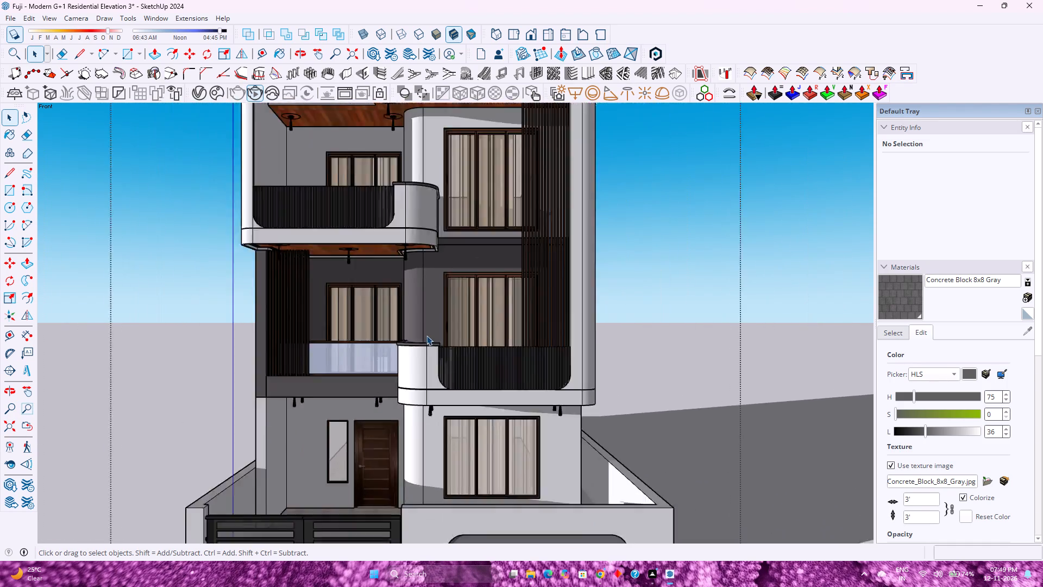
pyautogui.scroll(-2, 426, 335)
pyautogui.scroll(6, 426, 335)
pyautogui.scroll(-6, 426, 335)
pyautogui.scroll(5, 426, 335)
pyautogui.scroll(-6, 426, 335)
pyautogui.scroll(4, 426, 335)
pyautogui.scroll(-5, 426, 335)
pyautogui.scroll(5, 426, 335)
pyautogui.scroll(-5, 426, 335)
pyautogui.scroll(5, 426, 335)
pyautogui.scroll(-5, 426, 335)
pyautogui.scroll(4, 426, 335)
pyautogui.scroll(-3, 426, 335)
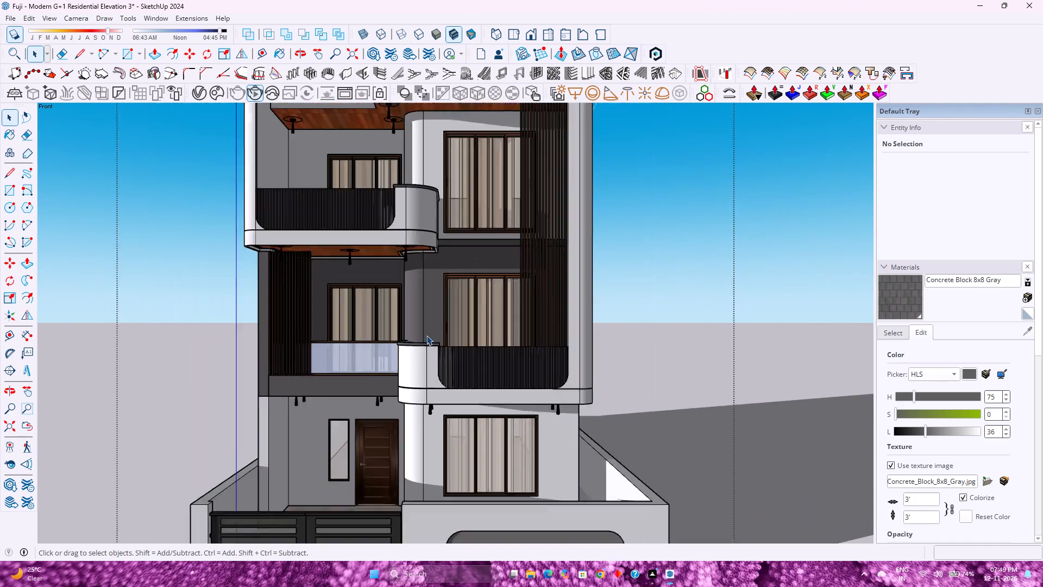
# Inspect the middle floor up close, checking the glass railing, ribbed balcony railing, brown slat screens, wooden soffit and downlights.
pyautogui.scroll(-1, 426, 335)
pyautogui.scroll(4, 426, 335)
pyautogui.scroll(-5, 426, 335)
pyautogui.scroll(5, 426, 335)
pyautogui.scroll(-5, 426, 335)
pyautogui.scroll(5, 426, 335)
pyautogui.scroll(-5, 426, 335)
pyautogui.scroll(5, 426, 335)
pyautogui.scroll(-5, 426, 335)
pyautogui.scroll(5, 426, 335)
pyautogui.scroll(-5, 426, 335)
pyautogui.scroll(3, 426, 335)
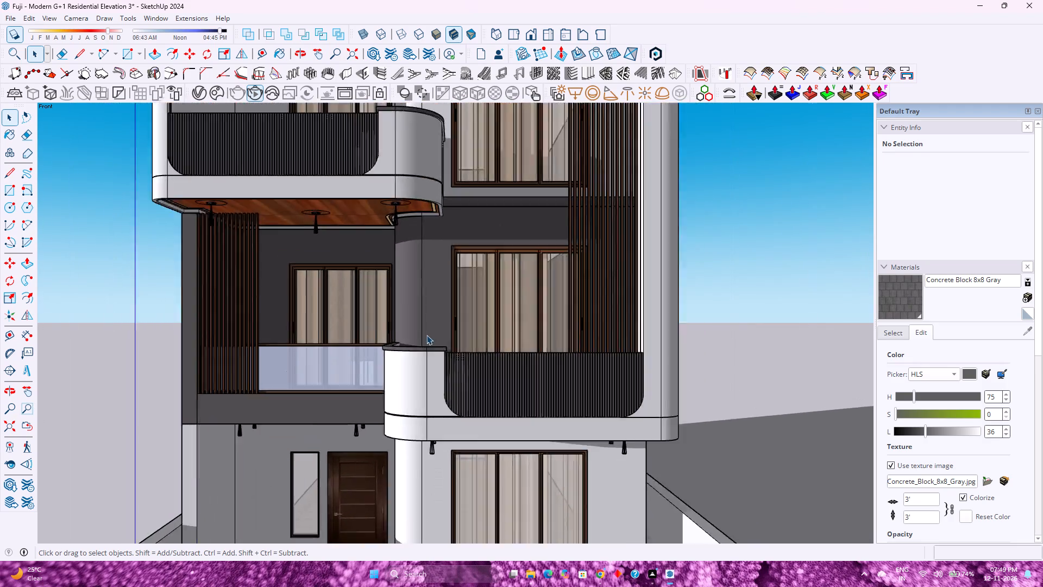
pyautogui.scroll(2, 426, 335)
pyautogui.scroll(-6, 426, 335)
pyautogui.scroll(6, 426, 335)
pyautogui.scroll(-6, 426, 335)
pyautogui.scroll(5, 426, 335)
pyautogui.scroll(-4, 426, 335)
pyautogui.scroll(4, 426, 335)
pyautogui.scroll(-5, 426, 335)
pyautogui.scroll(5, 426, 335)
pyautogui.scroll(-5, 426, 335)
pyautogui.scroll(5, 426, 335)
pyautogui.scroll(-2, 428, 335)
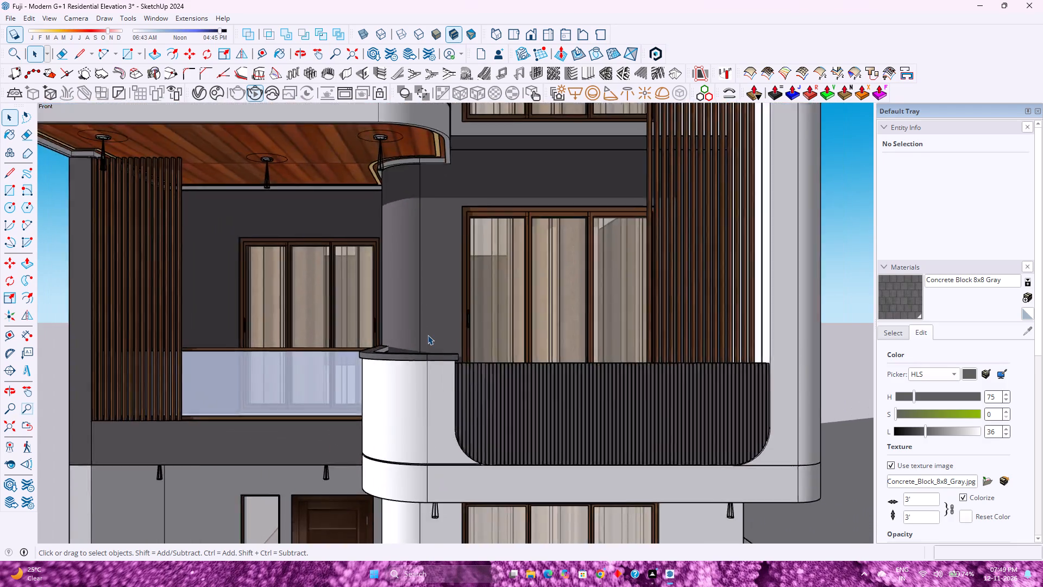
# Compare the two curved balconies and the dark middle-floor walls with the ground-floor door, narrow window and boundary wall.
pyautogui.scroll(-3, 428, 335)
pyautogui.scroll(5, 428, 335)
pyautogui.scroll(-6, 428, 335)
pyautogui.scroll(5, 428, 335)
pyautogui.scroll(-4, 428, 335)
pyautogui.scroll(3, 428, 334)
pyautogui.scroll(-9, 428, 334)
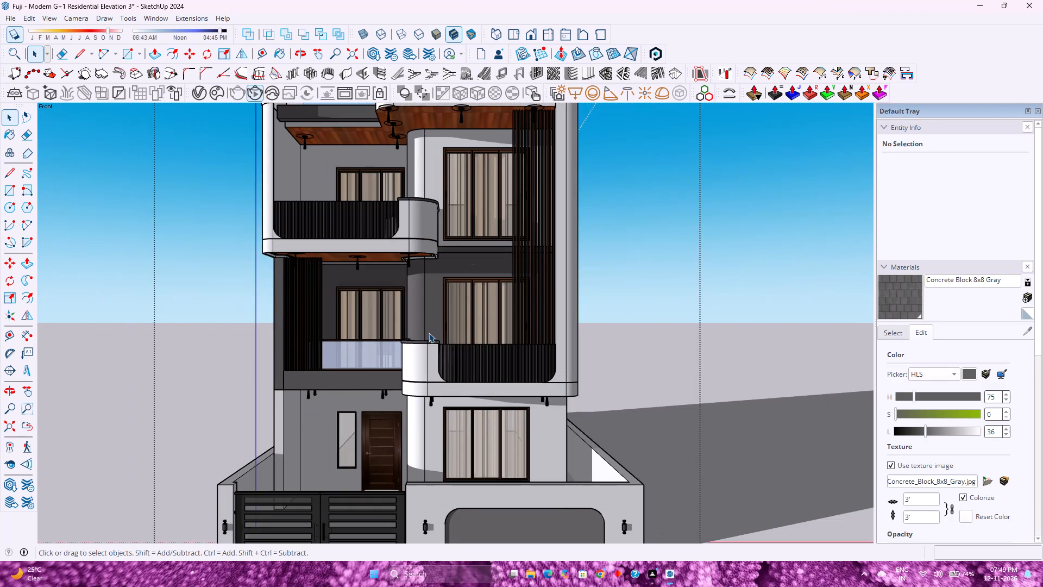
pyautogui.scroll(5, 429, 333)
pyautogui.scroll(-5, 429, 333)
pyautogui.scroll(4, 429, 333)
pyautogui.scroll(-5, 429, 333)
pyautogui.scroll(5, 429, 333)
pyautogui.scroll(-3, 429, 333)
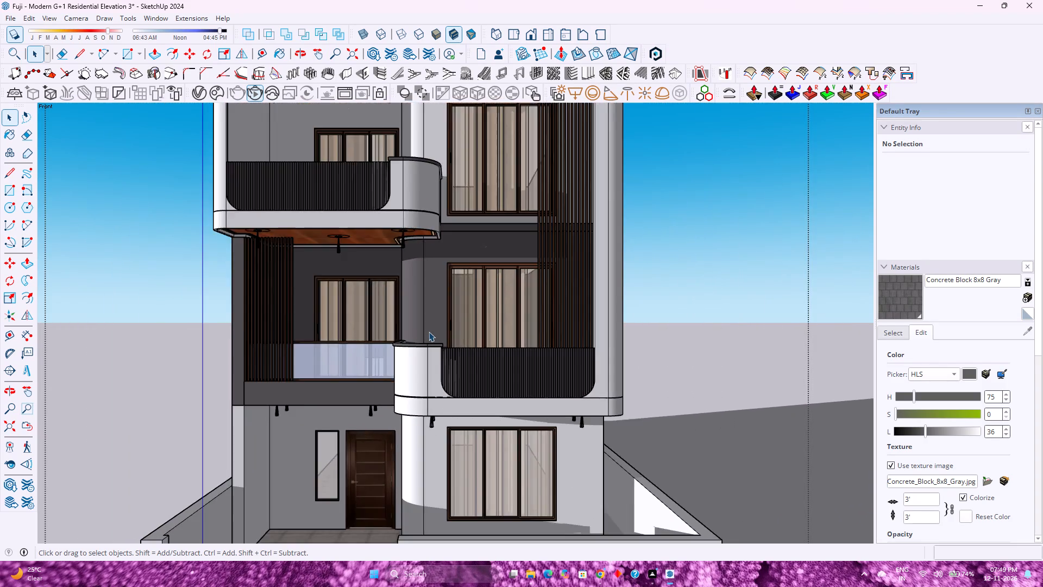
pyautogui.scroll(-6, 429, 331)
pyautogui.scroll(6, 429, 331)
pyautogui.scroll(-6, 429, 331)
pyautogui.scroll(5, 429, 331)
pyautogui.scroll(-4, 429, 331)
pyautogui.scroll(5, 429, 331)
pyautogui.scroll(-6, 429, 331)
pyautogui.scroll(4, 429, 331)
pyautogui.scroll(-3, 429, 331)
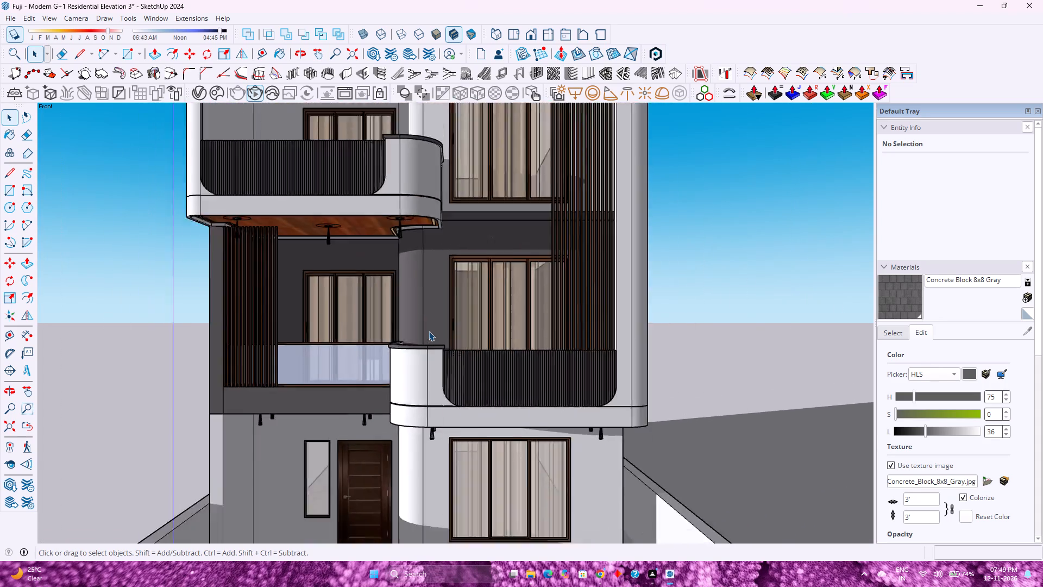
# Inspect the middle-floor balcony corner, checking the curved white parapet, dark wall, glass railing and curtained windows.
pyautogui.scroll(-1, 429, 331)
pyautogui.scroll(4, 429, 331)
pyautogui.scroll(-4, 429, 331)
pyautogui.scroll(4, 429, 331)
pyautogui.scroll(-4, 429, 331)
pyautogui.scroll(4, 429, 331)
pyautogui.scroll(-4, 429, 331)
pyautogui.scroll(4, 429, 331)
pyautogui.scroll(-5, 429, 331)
pyautogui.scroll(5, 429, 331)
pyautogui.scroll(-5, 429, 331)
pyautogui.scroll(5, 429, 331)
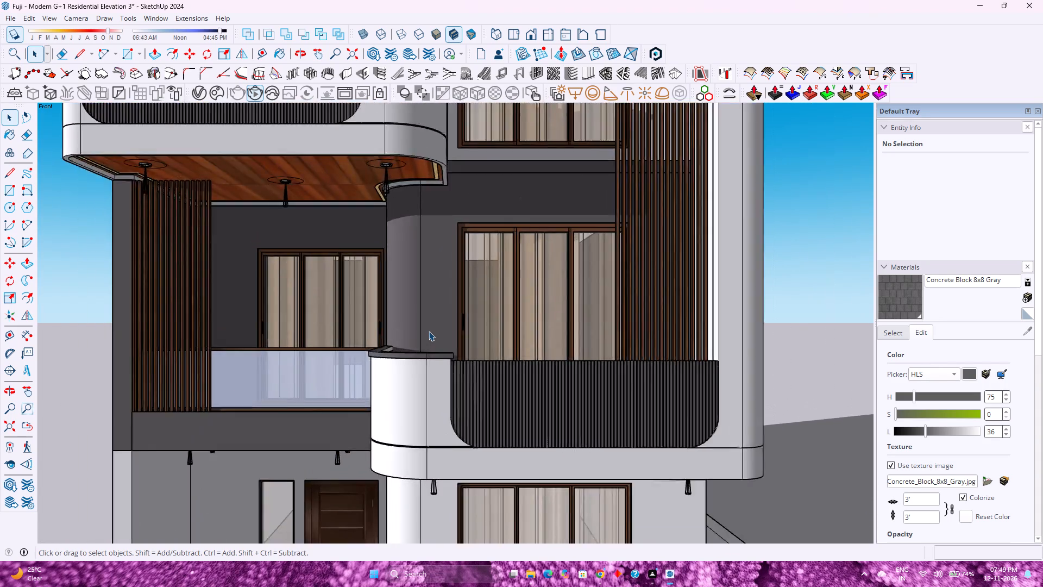
pyautogui.scroll(-5, 429, 331)
pyautogui.scroll(5, 429, 331)
pyautogui.scroll(-5, 429, 331)
pyautogui.scroll(5, 429, 331)
pyautogui.scroll(-4, 429, 331)
pyautogui.scroll(4, 429, 331)
pyautogui.scroll(-5, 429, 331)
pyautogui.scroll(6, 429, 331)
pyautogui.scroll(-7, 429, 331)
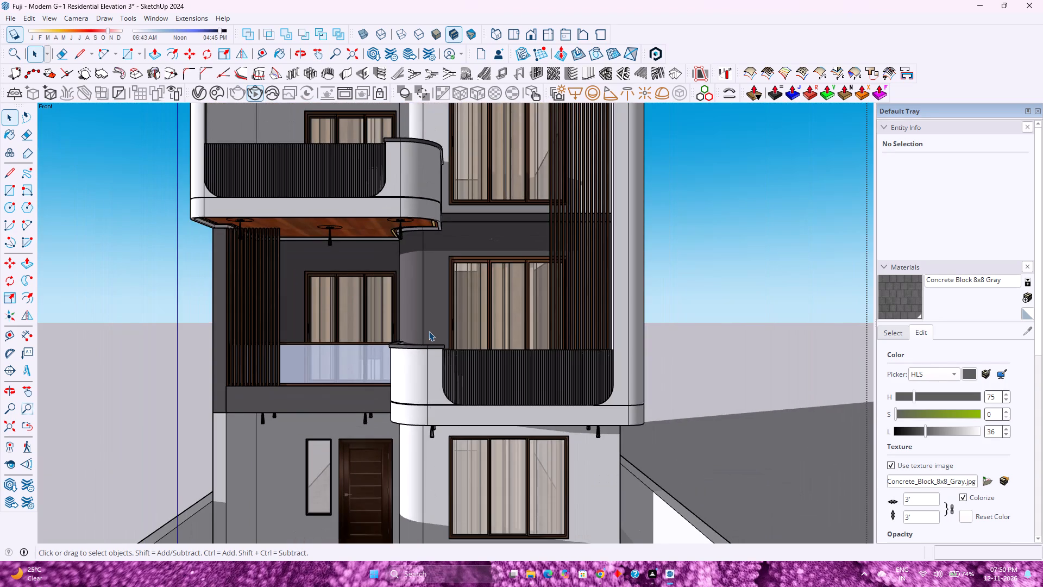
# Review the whole house front, comparing the roof parapet, balconies, slat screens, gate, boundary wall and ground shadow.
pyautogui.scroll(-14, 429, 329)
pyautogui.scroll(2, 429, 329)
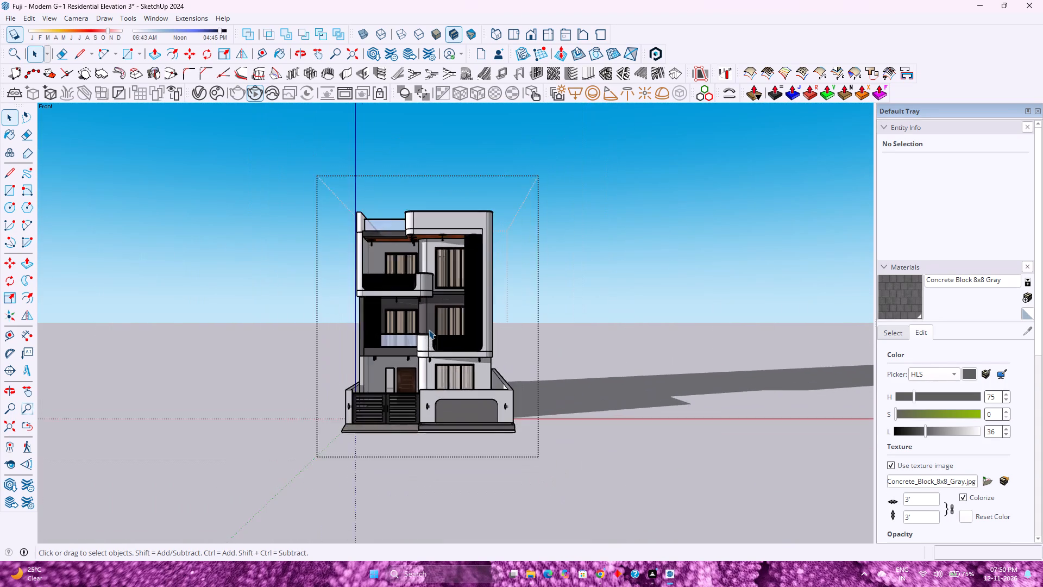
pyautogui.scroll(-2, 429, 329)
pyautogui.scroll(4, 429, 329)
pyautogui.scroll(-4, 429, 329)
pyautogui.scroll(4, 429, 329)
pyautogui.scroll(-4, 429, 329)
pyautogui.scroll(5, 429, 329)
pyautogui.scroll(-5, 429, 329)
pyautogui.scroll(4, 429, 329)
pyautogui.scroll(-4, 429, 329)
pyautogui.scroll(4, 429, 329)
pyautogui.scroll(-4, 429, 329)
pyautogui.scroll(4, 429, 329)
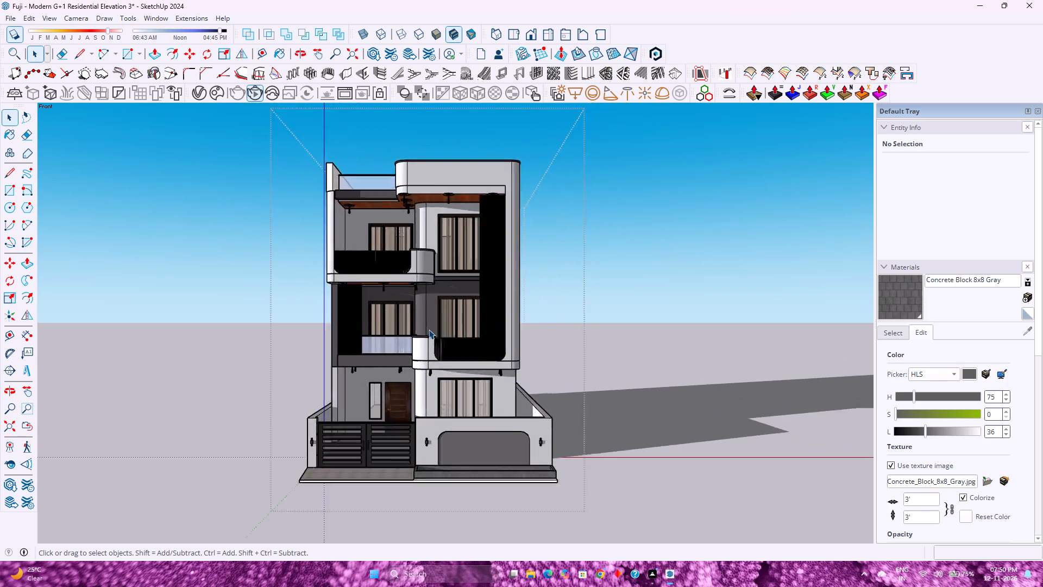
# Review the whole house front, comparing the roof parapet, stacked balconies, dark slat screens, gate and boundary wall.
pyautogui.scroll(-5, 429, 329)
pyautogui.scroll(5, 429, 329)
pyautogui.scroll(-4, 429, 329)
pyautogui.scroll(3, 429, 329)
pyautogui.scroll(-4, 429, 329)
pyautogui.scroll(4, 429, 329)
pyautogui.scroll(-4, 429, 329)
pyautogui.scroll(5, 429, 329)
pyautogui.scroll(-5, 429, 329)
pyautogui.scroll(5, 429, 329)
pyautogui.scroll(-5, 429, 329)
pyautogui.scroll(2, 429, 329)
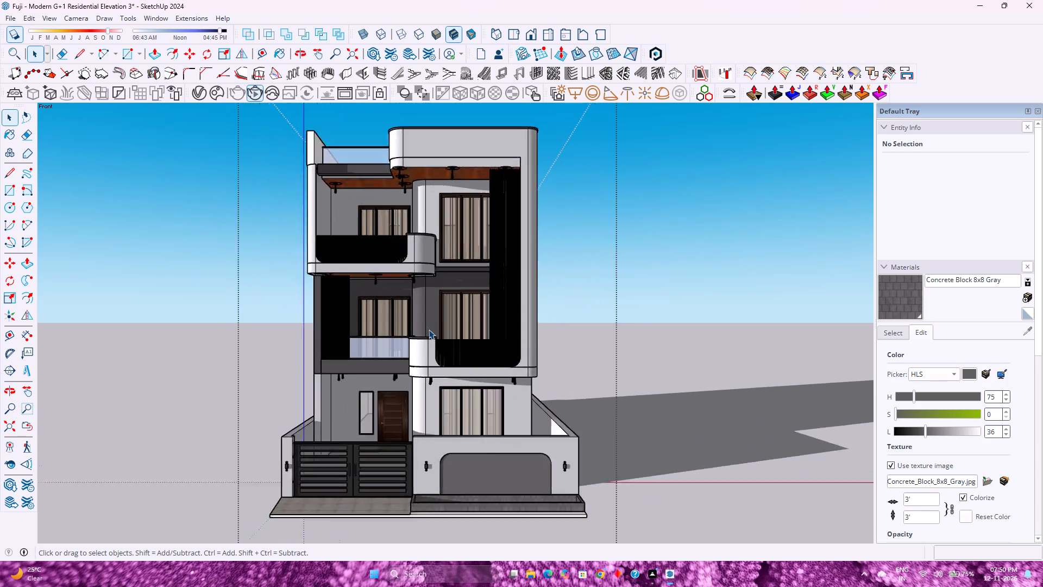
pyautogui.scroll(3, 429, 329)
pyautogui.scroll(-5, 429, 329)
pyautogui.scroll(5, 429, 329)
pyautogui.scroll(-5, 429, 329)
pyautogui.scroll(5, 429, 329)
pyautogui.scroll(-5, 429, 329)
pyautogui.scroll(4, 429, 329)
pyautogui.scroll(-5, 429, 329)
pyautogui.scroll(5, 429, 329)
pyautogui.scroll(-5, 429, 329)
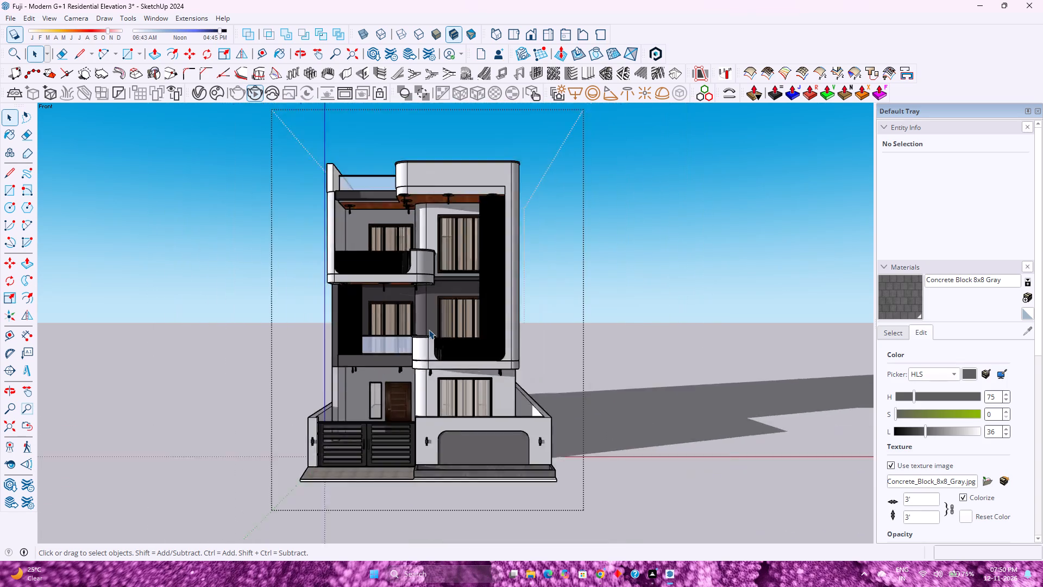
pyautogui.scroll(5, 429, 329)
pyautogui.scroll(-5, 429, 329)
pyautogui.scroll(5, 429, 329)
pyautogui.scroll(-5, 429, 329)
pyautogui.scroll(4, 429, 329)
pyautogui.scroll(-4, 429, 329)
# Examine how the upper and middle balconies line up with the windows, slat screens, entrance door and gate below.
pyautogui.scroll(4, 429, 329)
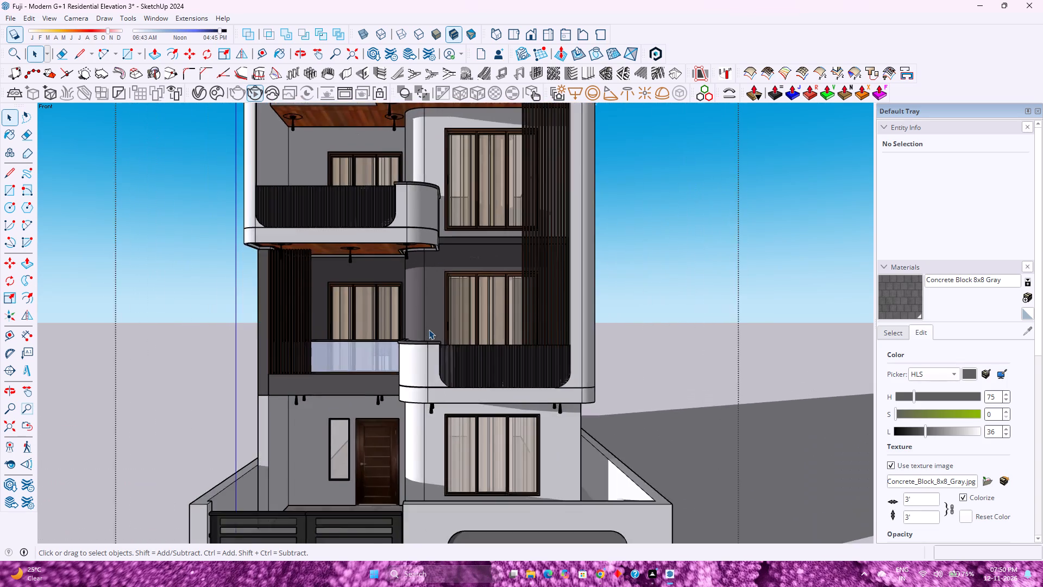
pyautogui.scroll(-5, 429, 329)
pyautogui.scroll(5, 429, 329)
pyautogui.scroll(-5, 429, 329)
pyautogui.scroll(4, 429, 329)
pyautogui.scroll(-4, 429, 329)
pyautogui.scroll(4, 429, 329)
pyautogui.scroll(-4, 429, 329)
pyautogui.scroll(4, 429, 329)
pyautogui.scroll(-5, 429, 329)
pyautogui.scroll(5, 429, 329)
pyautogui.scroll(-5, 429, 329)
pyautogui.scroll(5, 429, 329)
pyautogui.scroll(-5, 429, 329)
pyautogui.scroll(5, 429, 329)
pyautogui.scroll(-5, 429, 329)
pyautogui.scroll(5, 429, 329)
pyautogui.scroll(-5, 429, 329)
pyautogui.scroll(4, 429, 329)
pyautogui.scroll(-4, 429, 329)
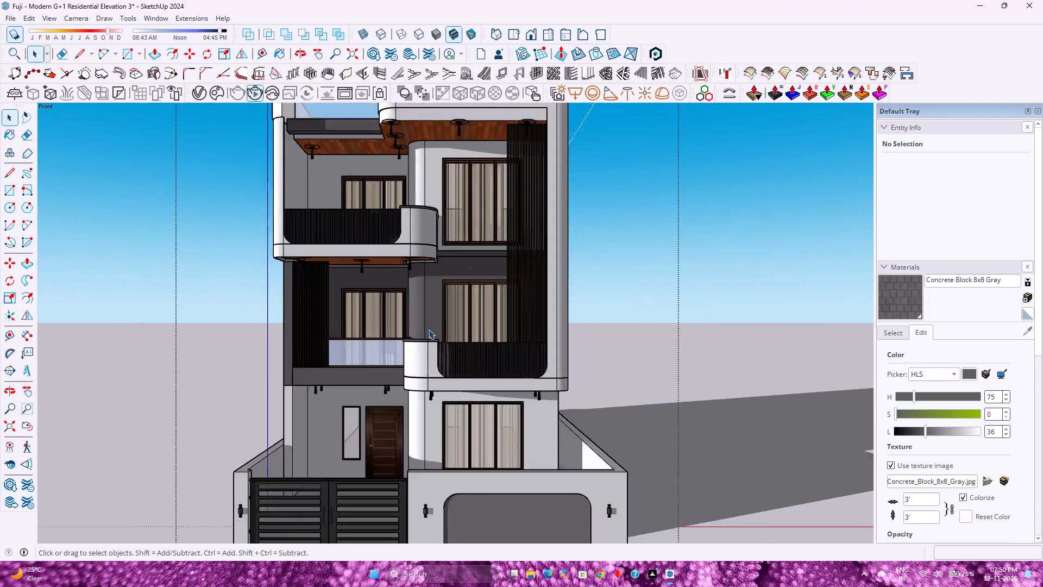
# Inspect the middle floor's ribbed balcony railing, glass railing, brown slat screens, wooden soffit and hanging lights.
pyautogui.scroll(5, 429, 329)
pyautogui.scroll(-5, 429, 329)
pyautogui.scroll(4, 429, 329)
pyautogui.scroll(-4, 429, 329)
pyautogui.scroll(4, 429, 329)
pyautogui.scroll(-5, 429, 329)
pyautogui.scroll(5, 429, 329)
pyautogui.scroll(-5, 429, 329)
pyautogui.scroll(5, 429, 329)
pyautogui.scroll(-5, 429, 329)
pyautogui.scroll(5, 429, 329)
pyautogui.scroll(-5, 429, 329)
pyautogui.scroll(5, 429, 329)
pyautogui.scroll(-5, 429, 329)
pyautogui.scroll(4, 429, 329)
pyautogui.scroll(-4, 429, 329)
pyautogui.scroll(4, 429, 329)
pyautogui.scroll(-4, 429, 329)
pyautogui.scroll(4, 429, 329)
pyautogui.scroll(-4, 429, 329)
pyautogui.scroll(5, 429, 329)
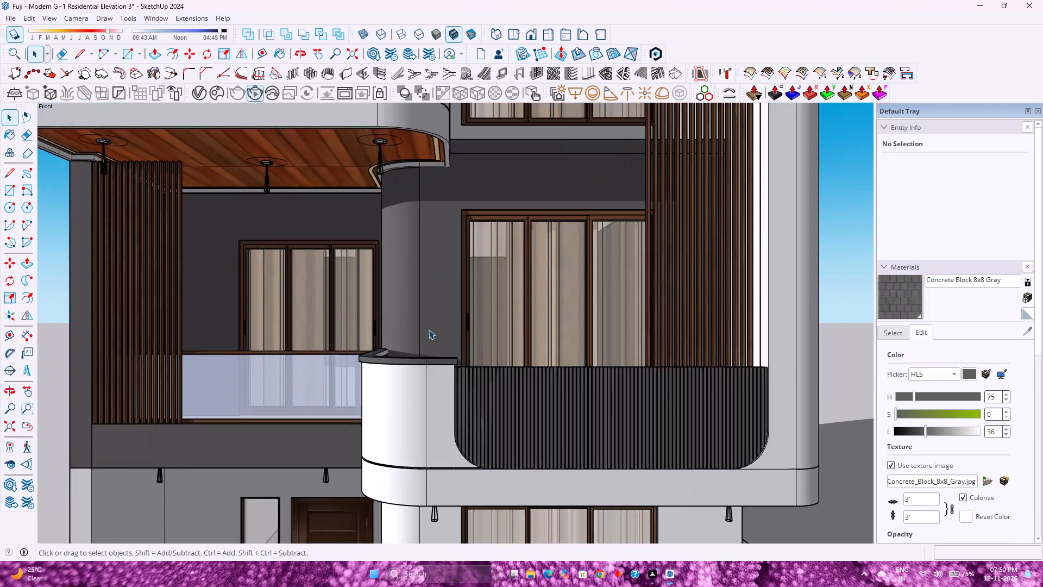
pyautogui.scroll(-5, 429, 329)
pyautogui.scroll(4, 429, 329)
pyautogui.scroll(-5, 429, 329)
pyautogui.scroll(5, 429, 329)
pyautogui.scroll(-4, 429, 329)
pyautogui.scroll(4, 429, 329)
pyautogui.scroll(-5, 429, 329)
pyautogui.scroll(5, 429, 329)
pyautogui.scroll(-5, 429, 329)
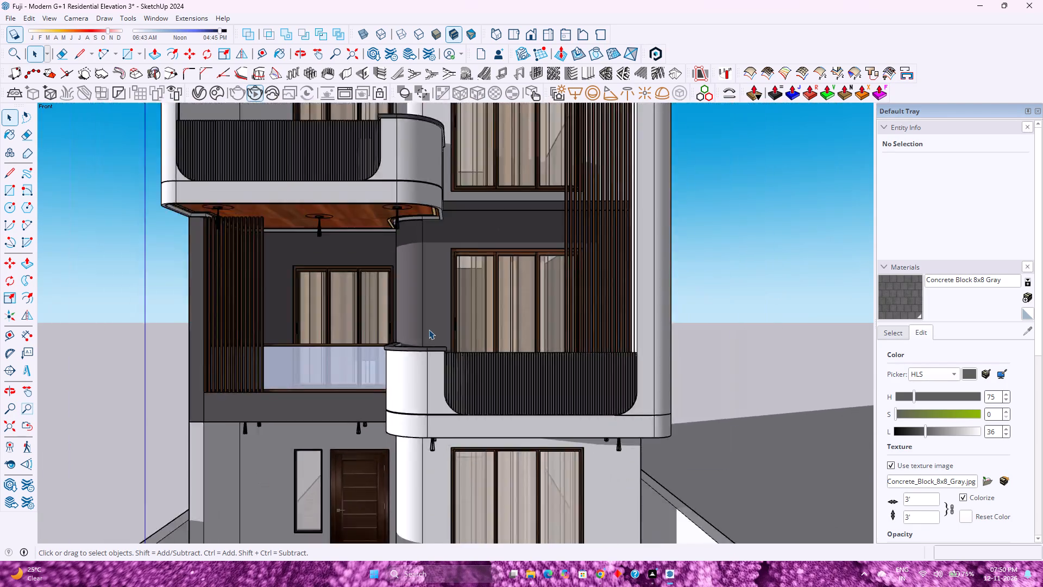
# Inspect the middle-floor balcony corner, checking the curved white parapet against the dark rounded wall and the two curtained windows.
pyautogui.scroll(5, 429, 329)
pyautogui.scroll(-5, 429, 329)
pyautogui.scroll(4, 429, 329)
pyautogui.scroll(-4, 429, 329)
pyautogui.scroll(4, 429, 329)
pyautogui.scroll(-4, 429, 329)
pyautogui.scroll(4, 429, 329)
pyautogui.scroll(-4, 429, 329)
pyautogui.scroll(4, 429, 329)
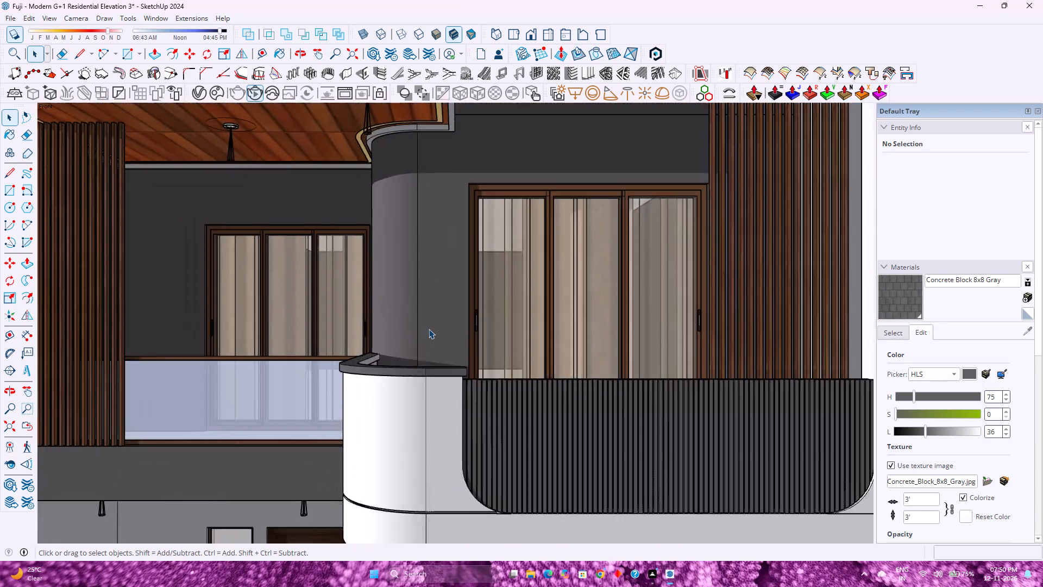
pyautogui.scroll(-3, 429, 329)
pyautogui.scroll(4, 429, 329)
pyautogui.scroll(-4, 429, 329)
pyautogui.scroll(3, 429, 329)
pyautogui.scroll(-4, 429, 329)
pyautogui.scroll(4, 429, 329)
pyautogui.scroll(-5, 429, 329)
pyautogui.scroll(5, 429, 329)
pyautogui.scroll(-4, 429, 329)
pyautogui.scroll(2, 429, 329)
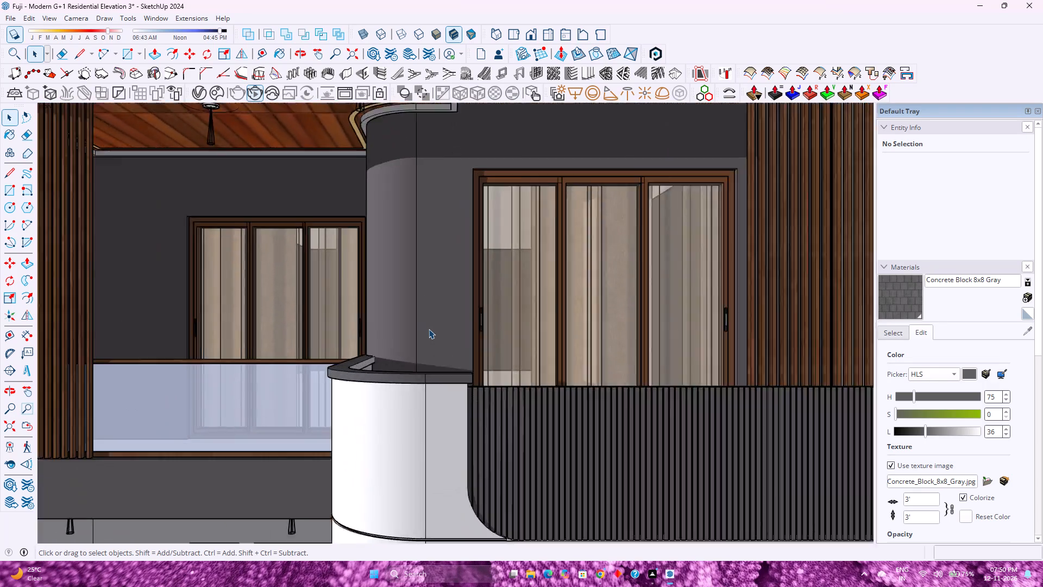
pyautogui.scroll(2, 429, 329)
pyautogui.scroll(-4, 429, 329)
pyautogui.scroll(4, 429, 329)
pyautogui.scroll(-5, 429, 329)
pyautogui.scroll(5, 429, 329)
pyautogui.scroll(-5, 429, 329)
pyautogui.scroll(5, 429, 329)
pyautogui.scroll(-5, 429, 329)
pyautogui.scroll(5, 429, 329)
pyautogui.scroll(-6, 429, 329)
pyautogui.scroll(5, 429, 329)
pyautogui.scroll(-1, 429, 329)
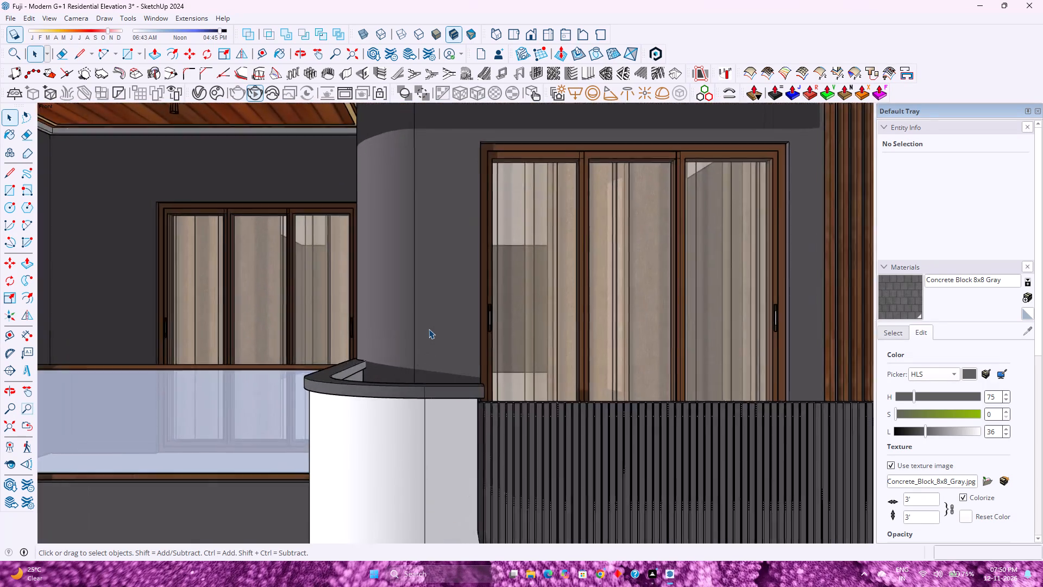
# Examine the dark parapet coping and its junctions with the glass railing, ribbed railing and brown window frames.
pyautogui.scroll(-3, 429, 329)
pyautogui.scroll(5, 429, 329)
pyautogui.scroll(-6, 429, 329)
pyautogui.scroll(5, 429, 329)
pyautogui.scroll(-5, 429, 329)
pyautogui.scroll(5, 429, 329)
pyautogui.scroll(-5, 429, 329)
pyautogui.scroll(5, 429, 329)
pyautogui.scroll(-5, 429, 329)
pyautogui.scroll(5, 429, 329)
pyautogui.scroll(-6, 429, 329)
pyautogui.scroll(5, 429, 329)
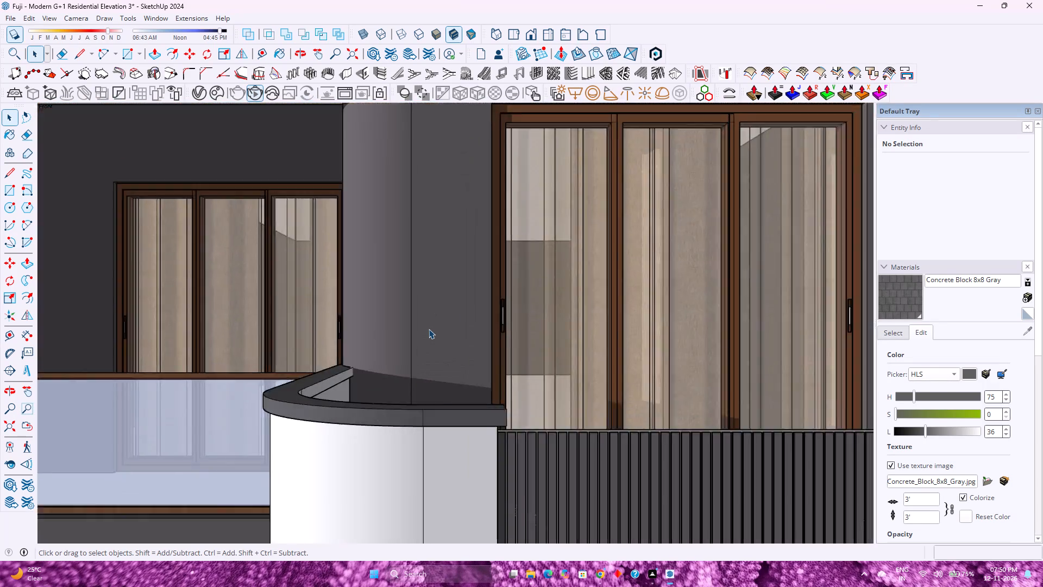
pyautogui.scroll(-4, 429, 329)
pyautogui.scroll(4, 429, 329)
pyautogui.scroll(-5, 429, 329)
pyautogui.scroll(5, 429, 329)
pyautogui.scroll(-5, 429, 329)
pyautogui.scroll(5, 429, 329)
pyautogui.scroll(-5, 429, 329)
pyautogui.scroll(5, 429, 329)
pyautogui.scroll(-5, 429, 329)
pyautogui.scroll(5, 429, 329)
pyautogui.scroll(-5, 429, 329)
pyautogui.scroll(2, 429, 329)
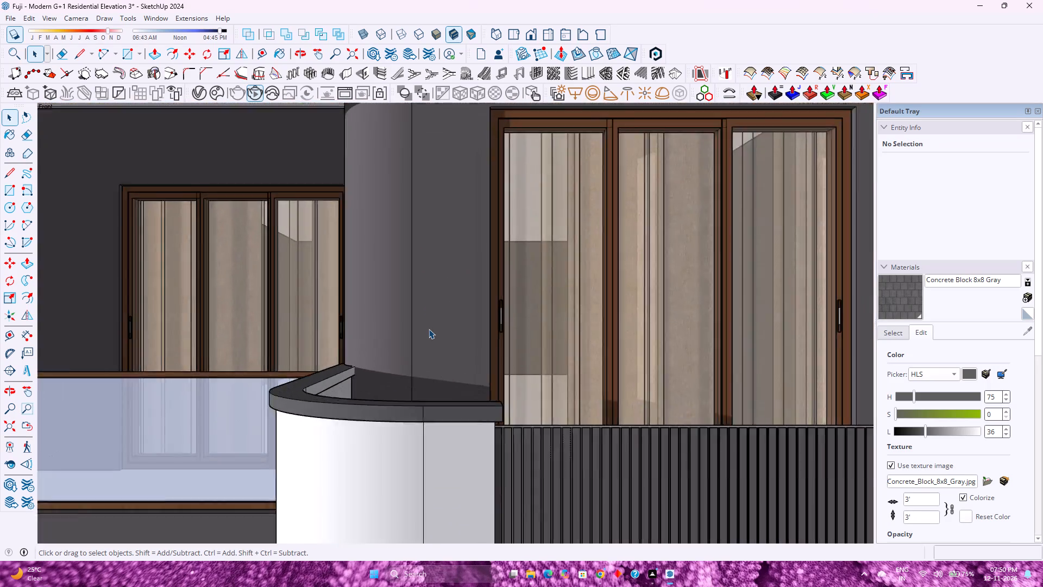
# Examine the dark curved wall behind the parapet at close range, including its shadow line and the adjoining window frame and handle.
pyautogui.scroll(2, 429, 329)
pyautogui.scroll(-4, 429, 329)
pyautogui.scroll(5, 429, 329)
pyautogui.scroll(-4, 429, 329)
pyautogui.scroll(4, 429, 329)
pyautogui.scroll(-5, 429, 329)
pyautogui.scroll(4, 429, 329)
pyautogui.scroll(-4, 429, 329)
pyautogui.scroll(4, 429, 329)
pyautogui.scroll(-5, 429, 329)
pyautogui.scroll(5, 429, 329)
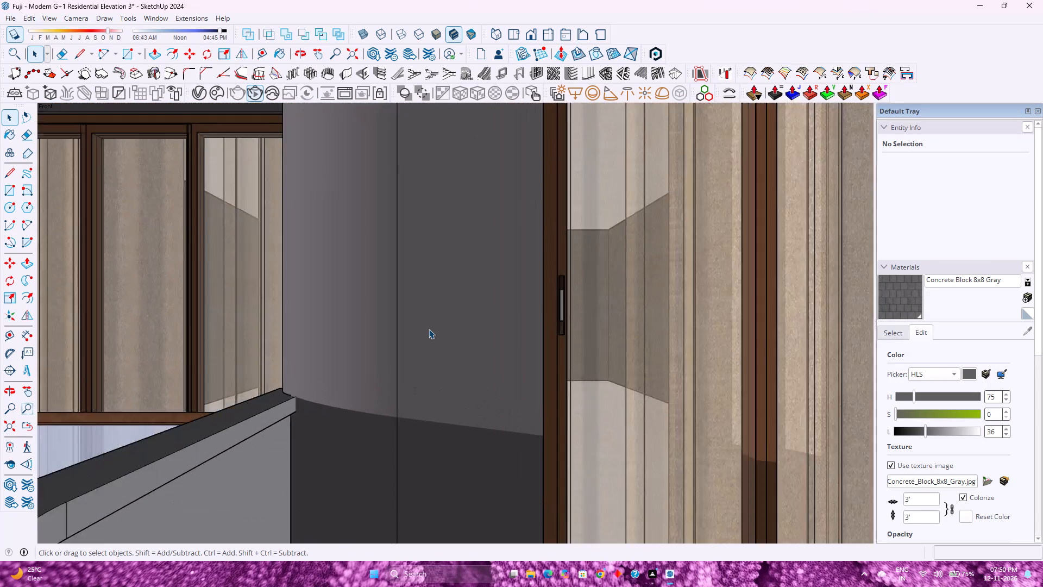
pyautogui.scroll(-5, 429, 329)
pyautogui.scroll(5, 429, 329)
pyautogui.scroll(-5, 429, 329)
pyautogui.scroll(5, 429, 329)
pyautogui.scroll(-5, 429, 329)
pyautogui.scroll(4, 429, 329)
pyautogui.scroll(-4, 429, 329)
pyautogui.scroll(4, 429, 329)
pyautogui.scroll(-4, 429, 329)
pyautogui.scroll(4, 429, 329)
pyautogui.scroll(-3, 429, 328)
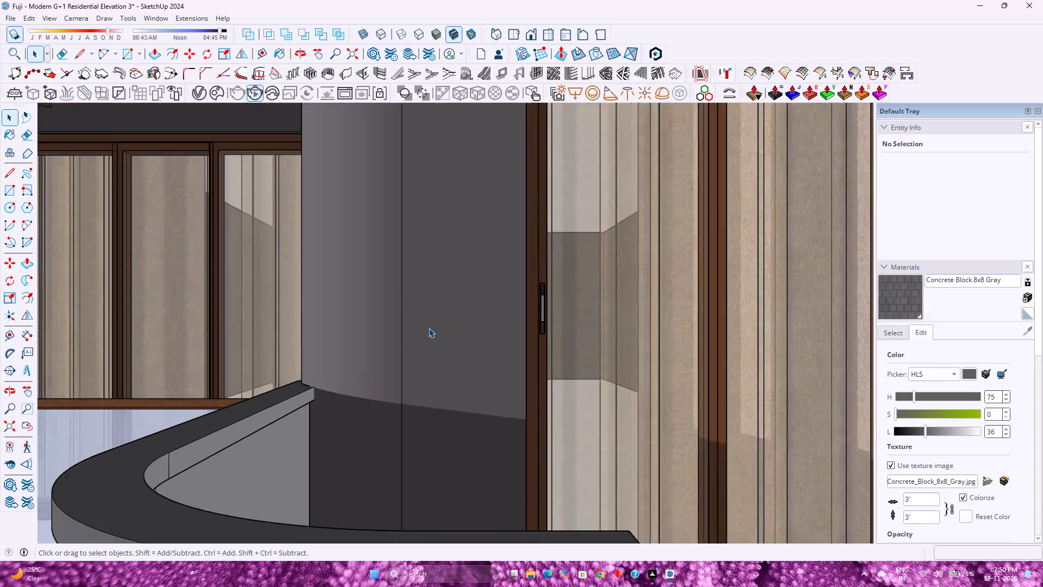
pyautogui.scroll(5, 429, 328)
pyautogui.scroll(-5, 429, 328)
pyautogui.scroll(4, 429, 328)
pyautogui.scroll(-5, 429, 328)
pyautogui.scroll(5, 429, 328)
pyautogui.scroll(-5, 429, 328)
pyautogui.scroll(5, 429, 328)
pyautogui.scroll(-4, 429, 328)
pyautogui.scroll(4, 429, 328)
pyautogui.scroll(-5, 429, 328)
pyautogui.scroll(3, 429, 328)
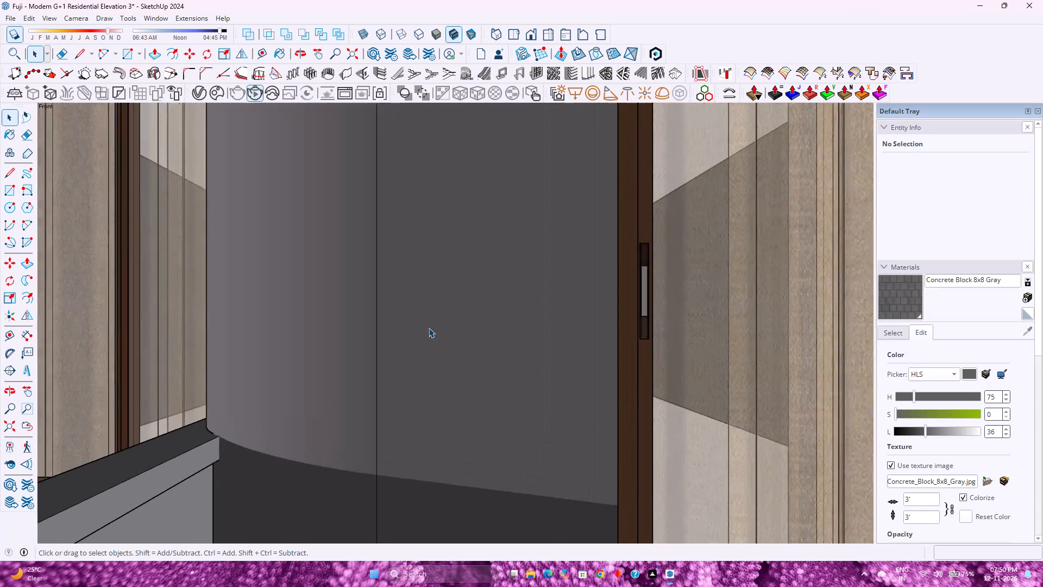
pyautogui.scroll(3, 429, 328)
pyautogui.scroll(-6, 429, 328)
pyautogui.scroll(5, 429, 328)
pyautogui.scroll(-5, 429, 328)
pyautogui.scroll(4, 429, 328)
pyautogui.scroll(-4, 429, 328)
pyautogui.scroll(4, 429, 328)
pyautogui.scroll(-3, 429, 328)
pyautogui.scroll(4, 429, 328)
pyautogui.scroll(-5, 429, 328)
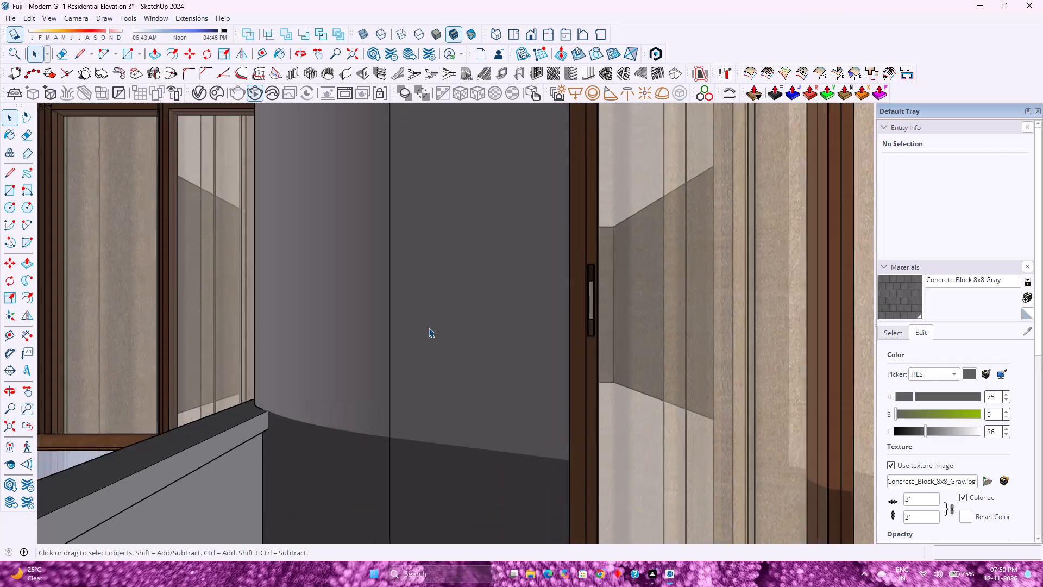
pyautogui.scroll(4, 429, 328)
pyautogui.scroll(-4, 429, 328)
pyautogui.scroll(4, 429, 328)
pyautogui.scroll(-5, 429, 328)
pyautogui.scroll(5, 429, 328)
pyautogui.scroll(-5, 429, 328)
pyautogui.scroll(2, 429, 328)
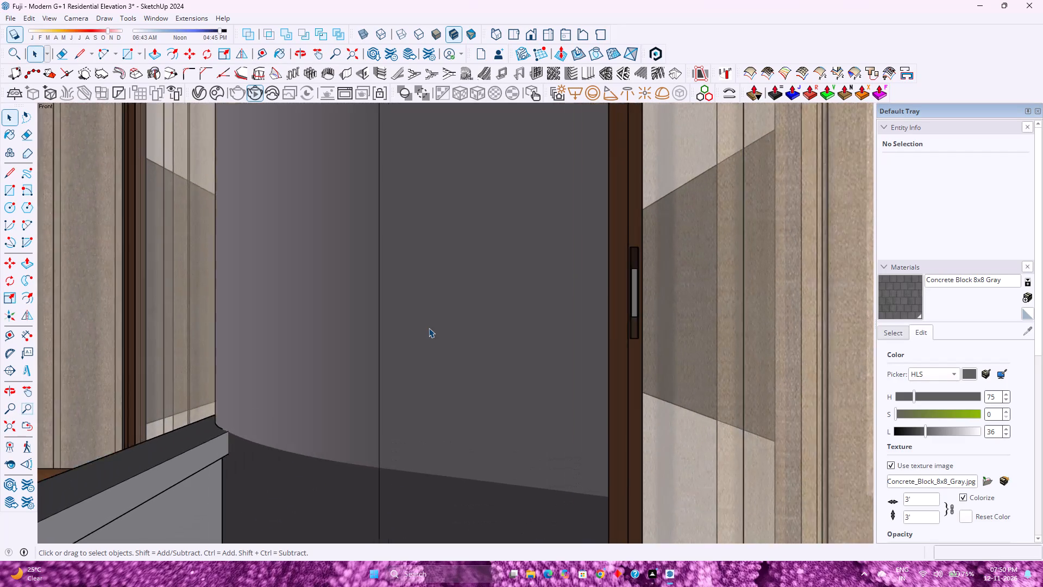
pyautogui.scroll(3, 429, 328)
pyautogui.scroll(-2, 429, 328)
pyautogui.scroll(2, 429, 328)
# Select the dark curved wall group behind the balcony parapet, together with its curtained windows.
pyautogui.rightClick(429, 328)
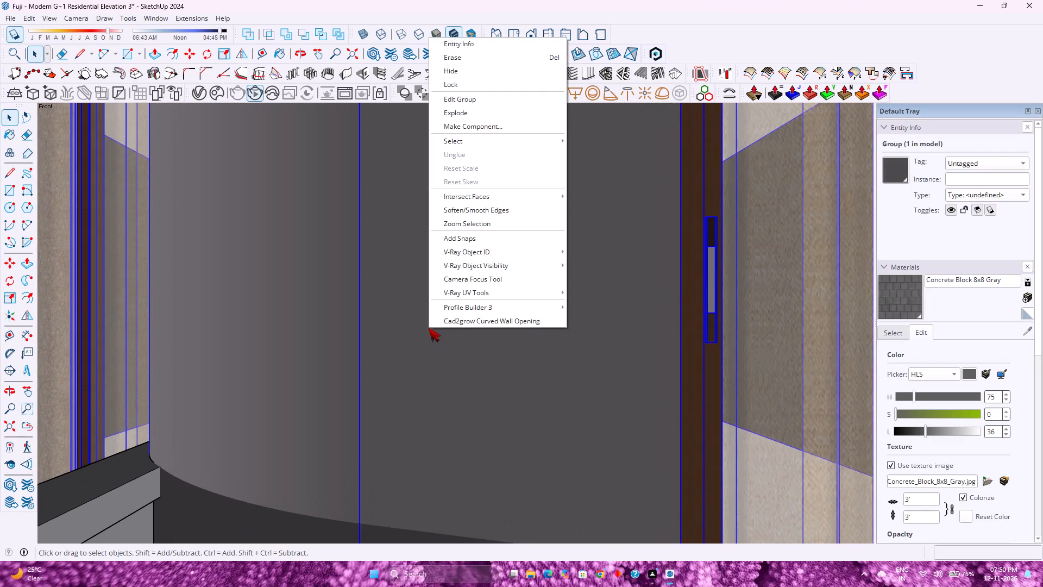
pyautogui.click(545, 342)
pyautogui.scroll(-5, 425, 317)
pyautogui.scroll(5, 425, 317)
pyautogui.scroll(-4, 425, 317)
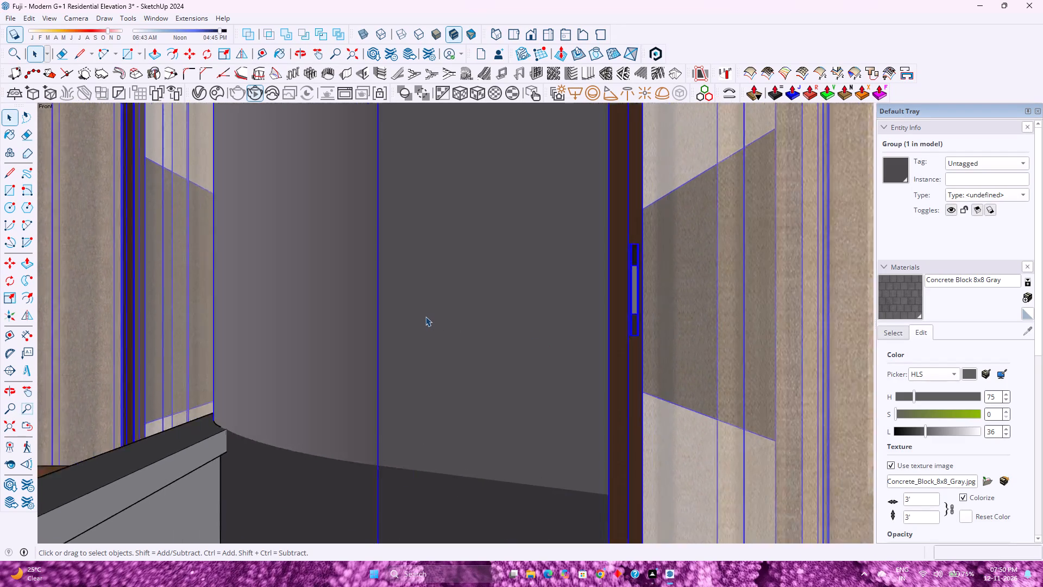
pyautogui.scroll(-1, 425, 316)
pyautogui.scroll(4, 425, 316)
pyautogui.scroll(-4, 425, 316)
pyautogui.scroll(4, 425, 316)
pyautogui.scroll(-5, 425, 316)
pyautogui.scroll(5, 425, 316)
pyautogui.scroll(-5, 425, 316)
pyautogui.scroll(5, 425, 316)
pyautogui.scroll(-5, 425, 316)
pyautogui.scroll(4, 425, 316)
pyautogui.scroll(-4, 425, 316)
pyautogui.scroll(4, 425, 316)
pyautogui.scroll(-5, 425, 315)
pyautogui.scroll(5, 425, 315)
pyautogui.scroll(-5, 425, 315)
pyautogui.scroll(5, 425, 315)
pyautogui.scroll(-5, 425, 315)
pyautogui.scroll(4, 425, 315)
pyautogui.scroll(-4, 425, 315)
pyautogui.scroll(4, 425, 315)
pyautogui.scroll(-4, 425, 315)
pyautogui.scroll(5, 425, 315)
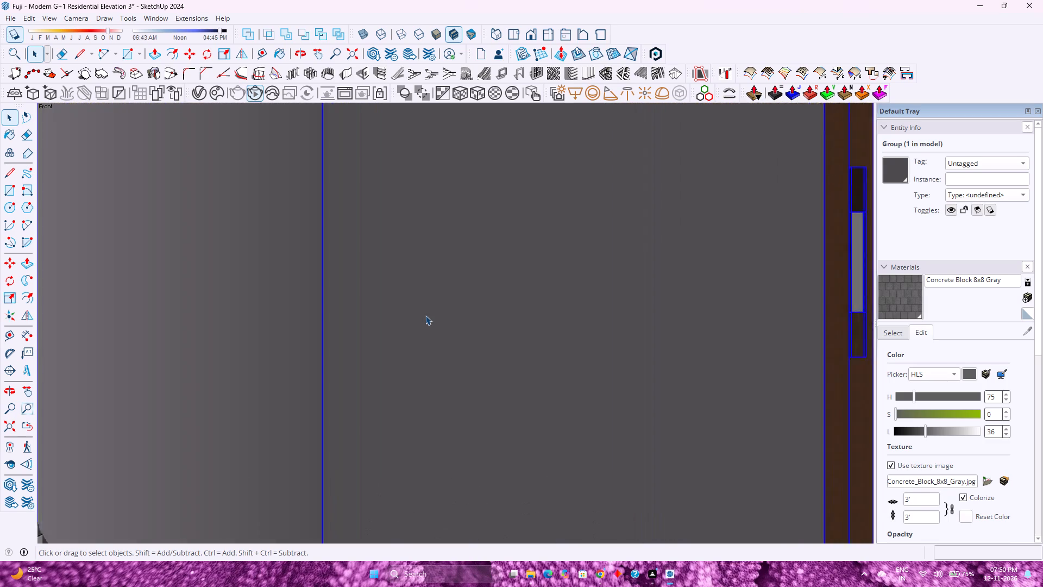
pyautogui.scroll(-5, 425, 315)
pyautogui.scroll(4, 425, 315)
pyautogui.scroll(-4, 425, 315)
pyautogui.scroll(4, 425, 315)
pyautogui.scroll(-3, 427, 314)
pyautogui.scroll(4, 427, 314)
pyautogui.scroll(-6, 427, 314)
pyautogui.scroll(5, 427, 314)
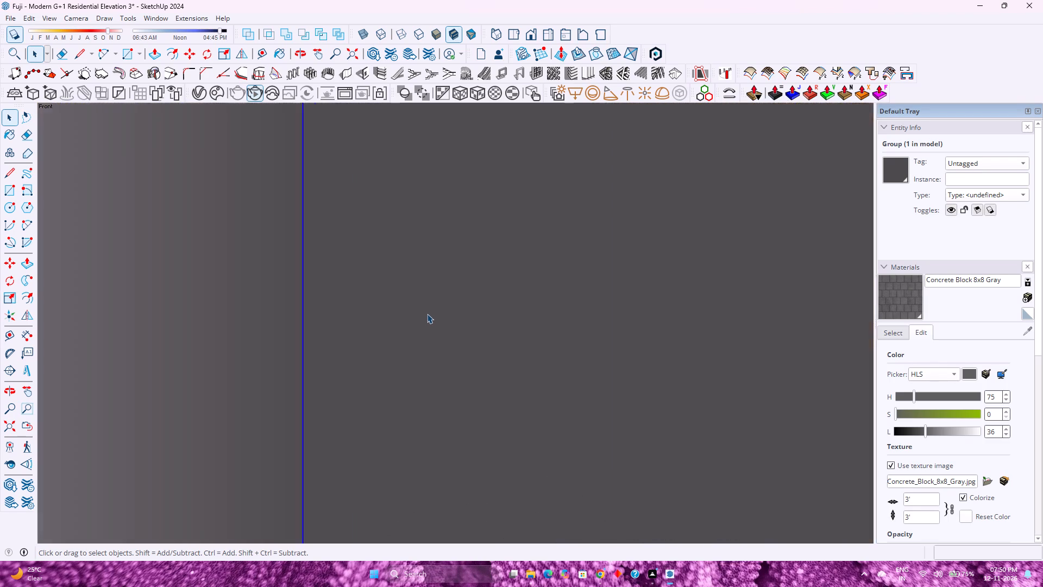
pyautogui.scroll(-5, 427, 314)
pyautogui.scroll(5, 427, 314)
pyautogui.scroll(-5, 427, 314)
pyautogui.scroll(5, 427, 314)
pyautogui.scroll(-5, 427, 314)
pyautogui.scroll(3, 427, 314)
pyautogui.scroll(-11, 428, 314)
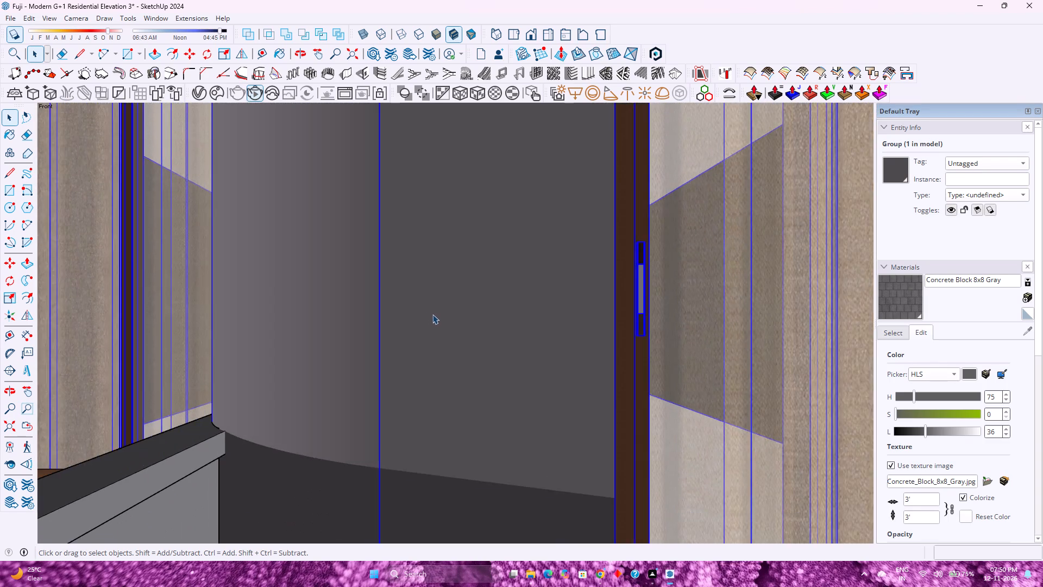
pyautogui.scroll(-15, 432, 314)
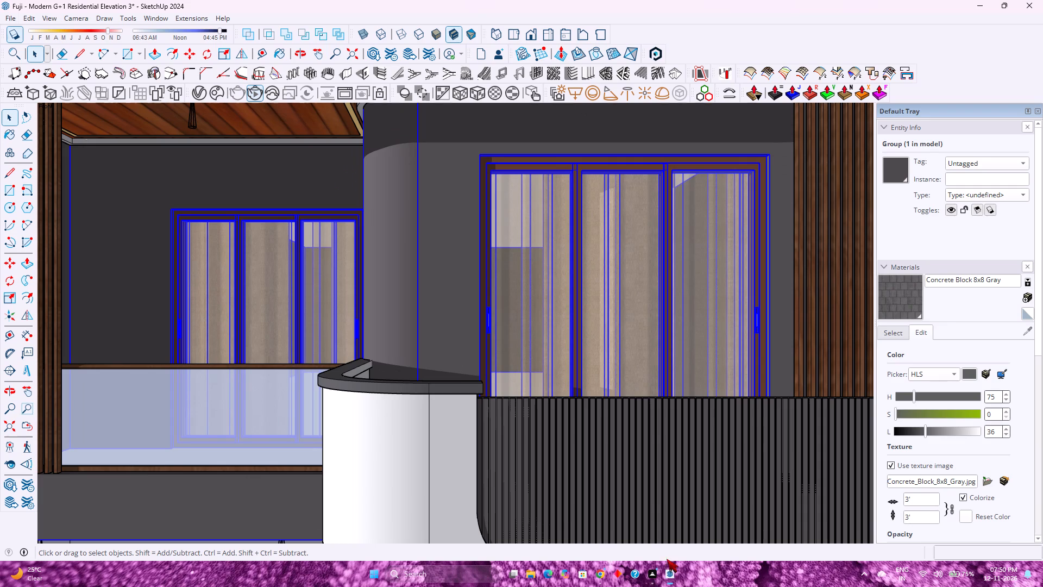
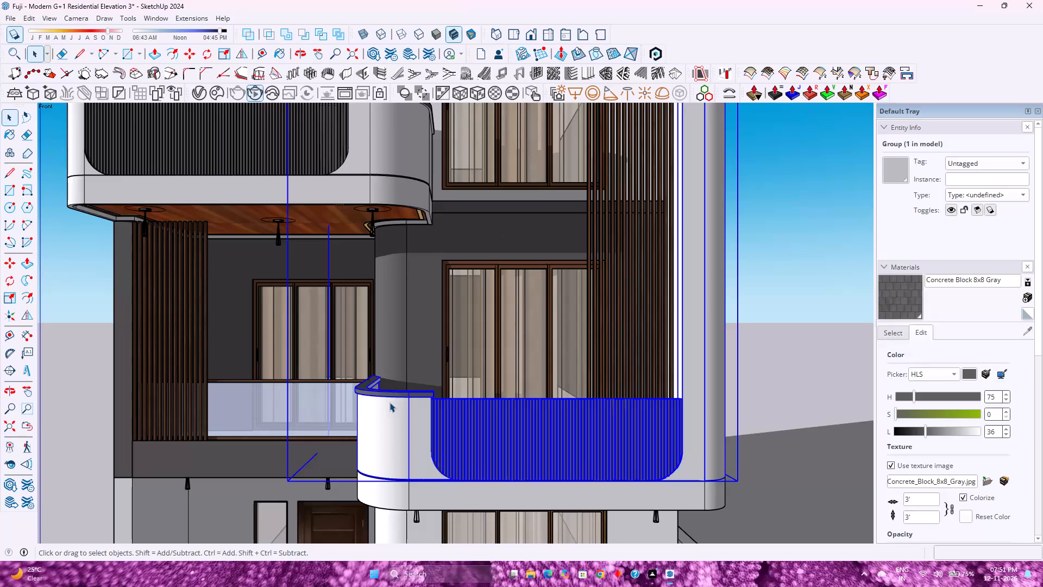
# Examine the selected frame group with its ribbed railing against the curved white parapet and dark rounded wall.
pyautogui.scroll(-3, 388, 404)
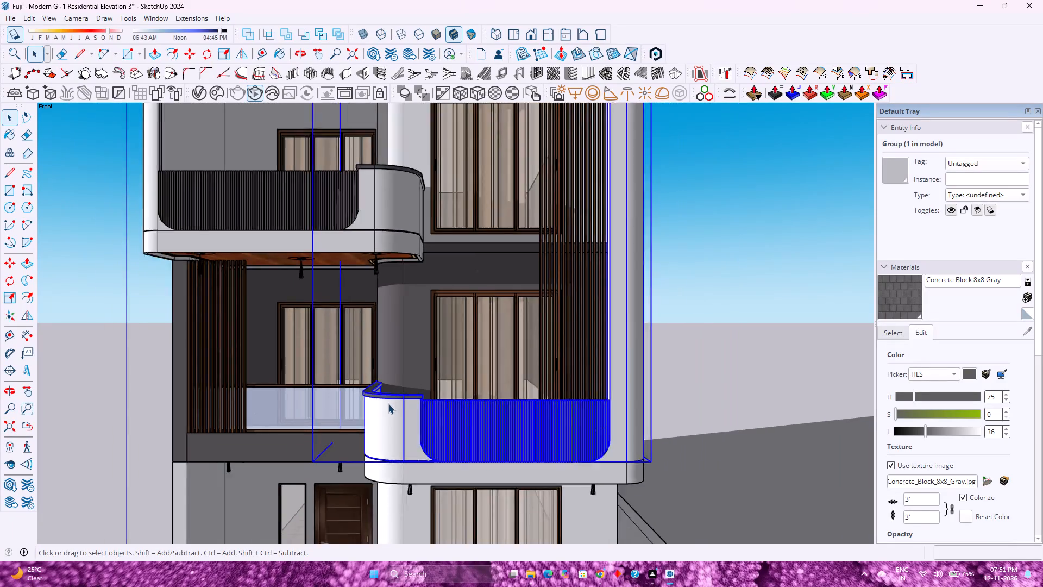
pyautogui.scroll(3, 388, 404)
pyautogui.scroll(-4, 388, 404)
pyautogui.scroll(4, 388, 404)
pyautogui.scroll(-4, 388, 404)
pyautogui.scroll(4, 388, 404)
pyautogui.scroll(-4, 388, 404)
pyautogui.scroll(3, 388, 404)
pyautogui.scroll(-4, 388, 404)
pyautogui.scroll(4, 388, 404)
pyautogui.scroll(-4, 388, 404)
pyautogui.scroll(3, 388, 404)
pyautogui.scroll(-2, 388, 404)
pyautogui.scroll(1, 388, 404)
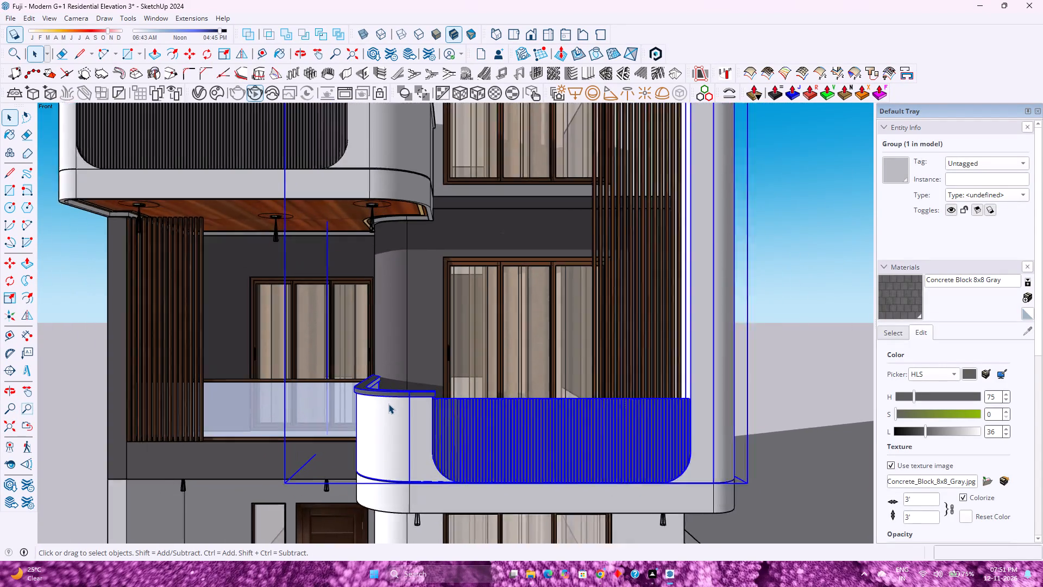
pyautogui.scroll(2, 388, 404)
pyautogui.scroll(-3, 389, 404)
pyautogui.scroll(1, 390, 404)
pyautogui.scroll(-4, 391, 404)
pyautogui.scroll(3, 391, 404)
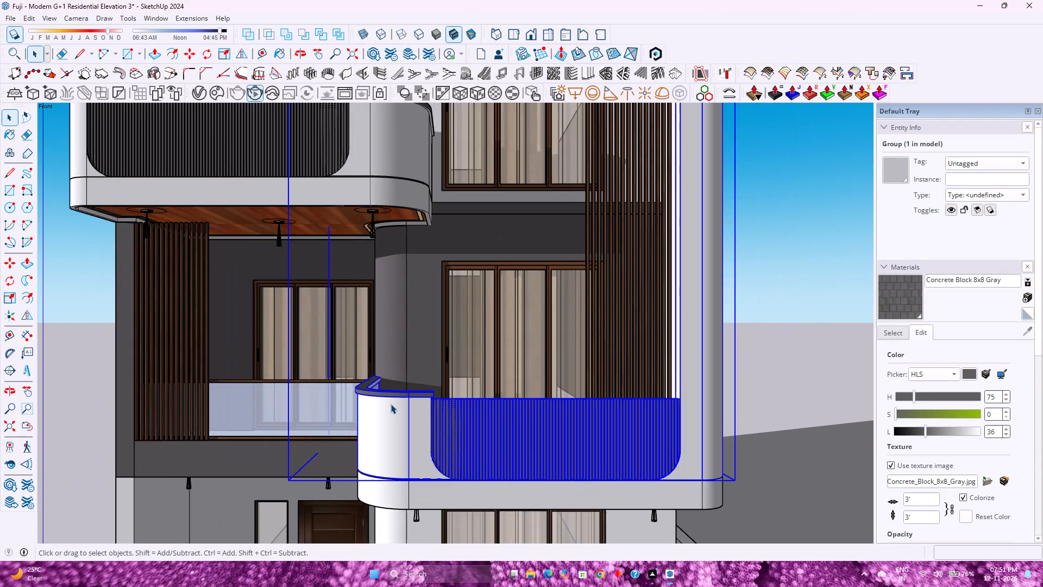
pyautogui.scroll(1, 391, 404)
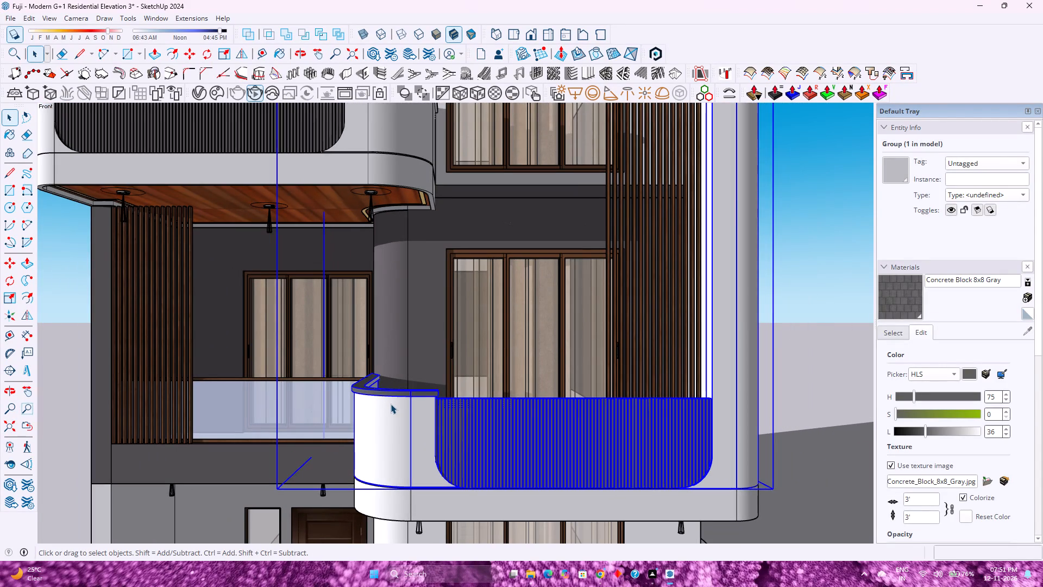
# Inspect the middle-floor balcony more closely, comparing the ribbed railing, parapet coping, glass railing, curtained windows and vertical slat screens.
pyautogui.scroll(-3, 390, 405)
pyautogui.scroll(3, 390, 406)
pyautogui.scroll(-4, 390, 406)
pyautogui.scroll(4, 390, 406)
pyautogui.scroll(-5, 390, 406)
pyautogui.scroll(4, 390, 406)
pyautogui.scroll(-3, 390, 406)
pyautogui.scroll(4, 390, 406)
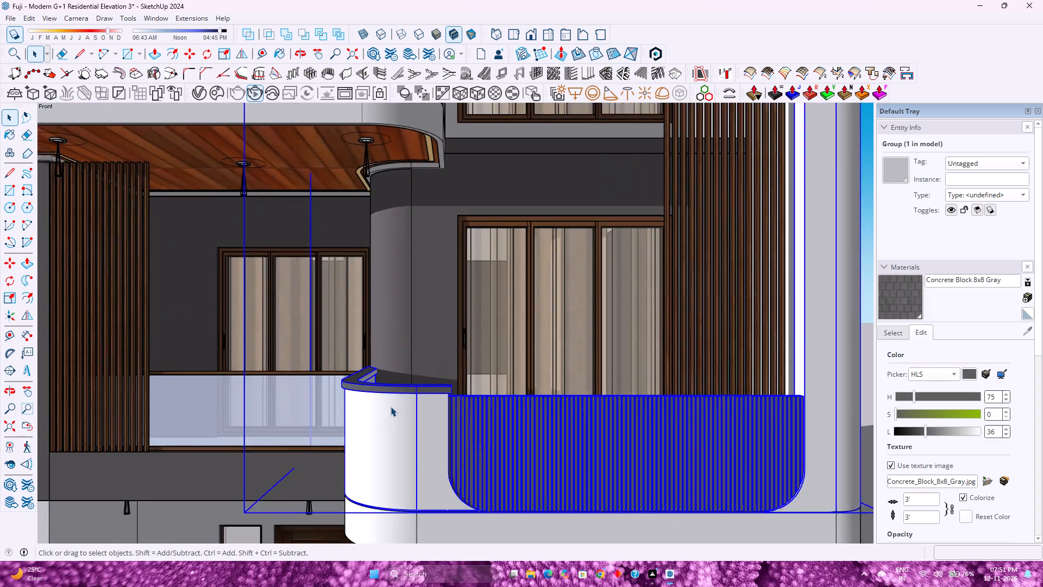
pyautogui.scroll(1, 391, 407)
pyautogui.scroll(-2, 391, 407)
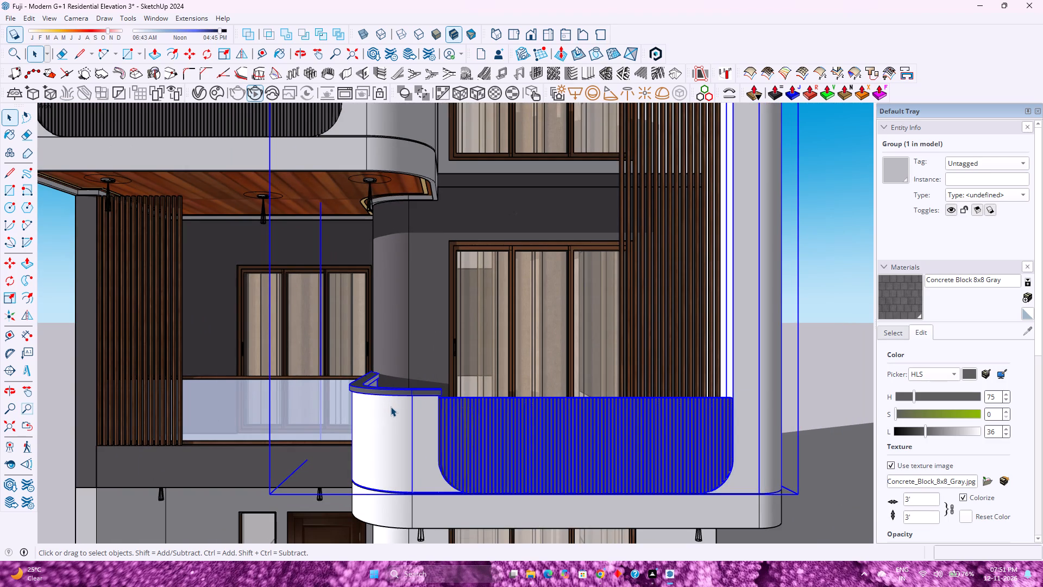
pyautogui.scroll(-1, 391, 407)
pyautogui.scroll(3, 391, 407)
pyautogui.scroll(-5, 391, 407)
pyautogui.scroll(4, 391, 407)
pyautogui.scroll(-4, 391, 407)
pyautogui.scroll(4, 391, 407)
pyautogui.scroll(-4, 391, 407)
pyautogui.scroll(4, 391, 407)
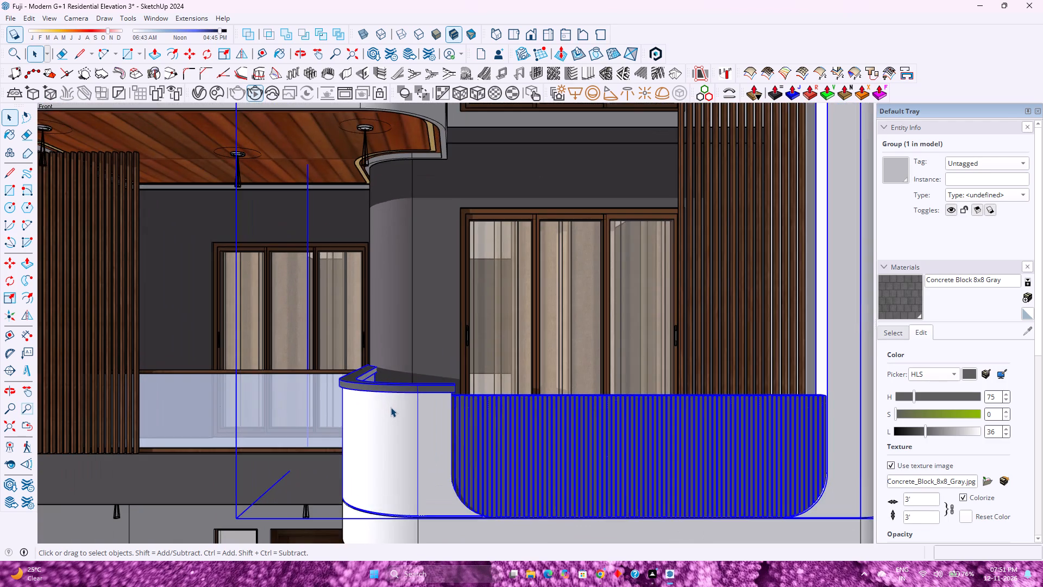
pyautogui.scroll(-4, 391, 407)
pyautogui.scroll(4, 391, 407)
pyautogui.scroll(-4, 391, 407)
pyautogui.scroll(4, 391, 407)
pyautogui.scroll(-4, 391, 407)
pyautogui.scroll(5, 391, 407)
pyautogui.scroll(-4, 391, 407)
pyautogui.scroll(3, 391, 407)
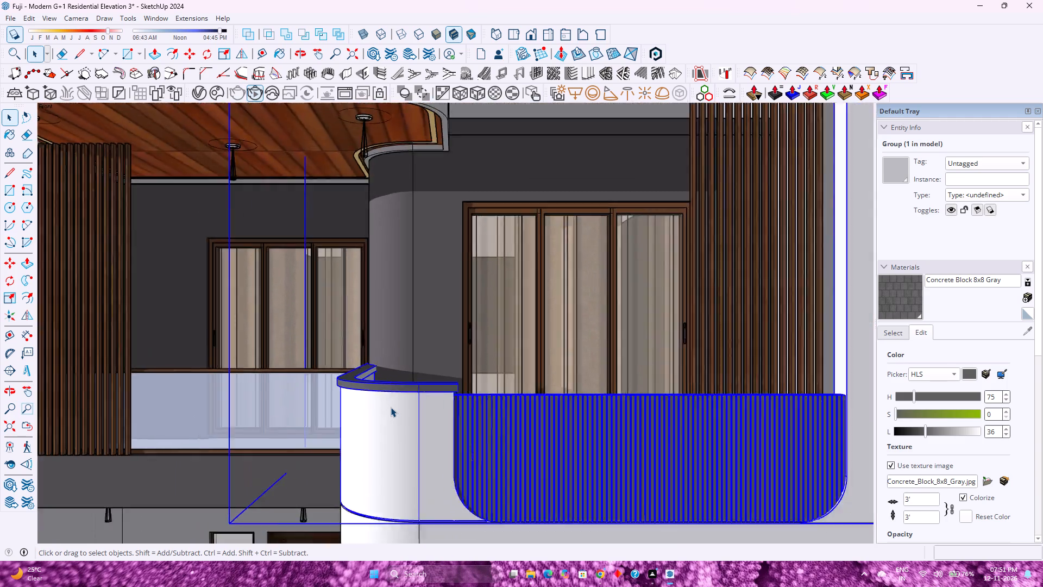
pyautogui.scroll(1, 391, 407)
pyautogui.scroll(-4, 391, 407)
pyautogui.scroll(4, 391, 407)
pyautogui.scroll(-5, 391, 407)
pyautogui.scroll(4, 391, 407)
pyautogui.scroll(-3, 391, 407)
pyautogui.scroll(4, 391, 407)
pyautogui.scroll(-4, 391, 407)
pyautogui.scroll(3, 391, 407)
pyautogui.scroll(-4, 391, 407)
pyautogui.scroll(4, 391, 407)
# Review the whole front elevation, checking how the selected frame group sits within the overall house massing.
pyautogui.scroll(-9, 391, 407)
pyautogui.scroll(4, 392, 407)
pyautogui.scroll(-3, 392, 407)
pyautogui.scroll(3, 392, 407)
pyautogui.scroll(-4, 392, 407)
pyautogui.scroll(1, 392, 407)
pyautogui.scroll(-9, 392, 407)
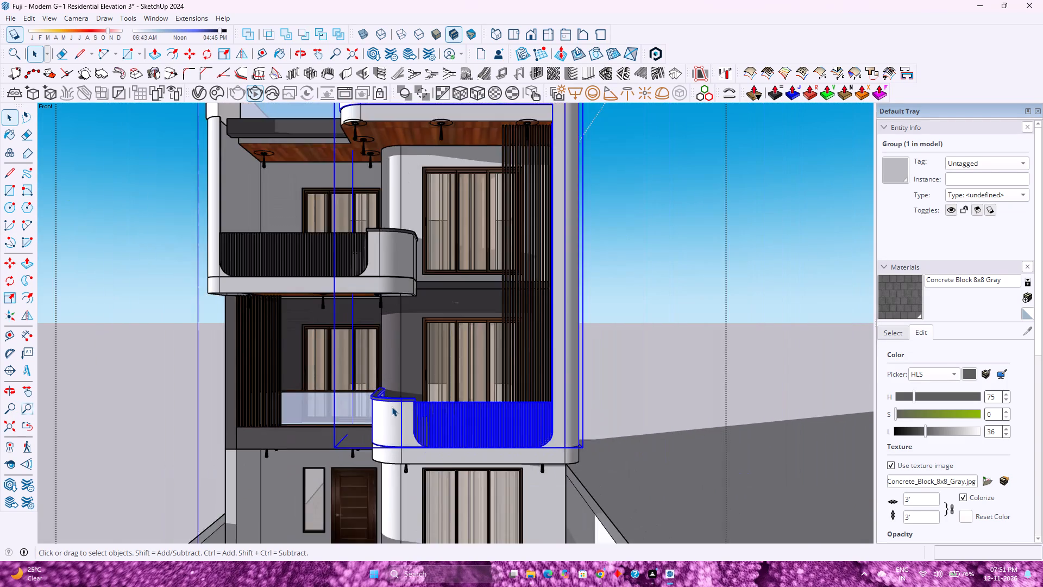
pyautogui.scroll(-9, 392, 407)
pyautogui.scroll(5, 392, 407)
pyautogui.scroll(-4, 392, 407)
pyautogui.scroll(3, 392, 407)
pyautogui.scroll(-3, 392, 407)
pyautogui.scroll(3, 392, 407)
pyautogui.scroll(-3, 392, 407)
pyautogui.scroll(3, 392, 407)
pyautogui.scroll(-3, 392, 407)
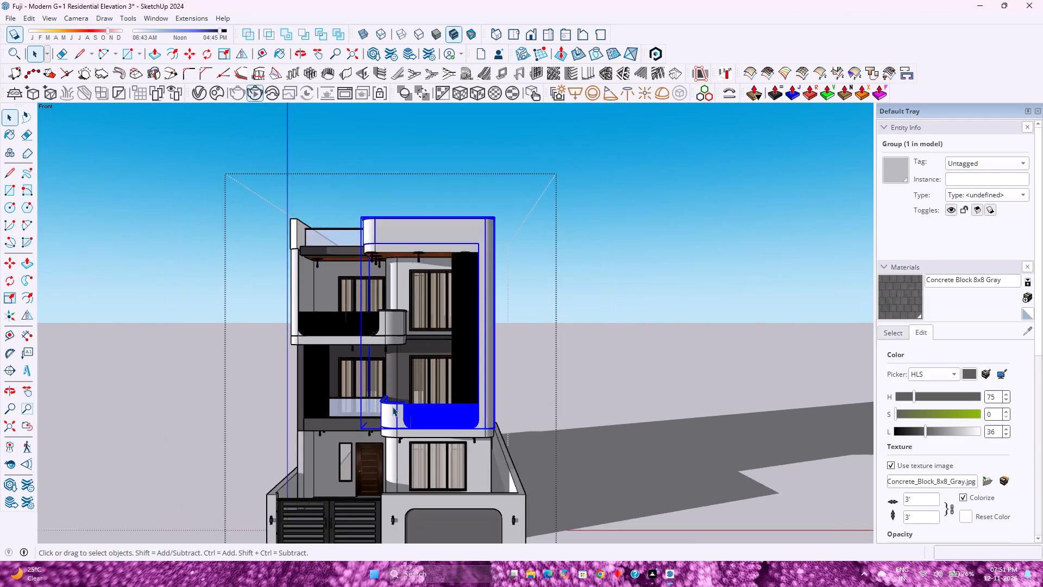
pyautogui.scroll(3, 392, 407)
pyautogui.scroll(-4, 392, 407)
pyautogui.scroll(4, 392, 407)
pyautogui.scroll(-4, 392, 407)
pyautogui.scroll(4, 392, 407)
pyautogui.scroll(-3, 392, 407)
pyautogui.scroll(3, 392, 407)
pyautogui.scroll(-4, 392, 407)
pyautogui.scroll(3, 392, 407)
pyautogui.scroll(-3, 392, 407)
pyautogui.scroll(3, 392, 407)
pyautogui.scroll(-3, 392, 407)
pyautogui.scroll(4, 392, 407)
pyautogui.scroll(-4, 392, 407)
pyautogui.scroll(2, 392, 407)
pyautogui.scroll(-4, 393, 406)
pyautogui.scroll(3, 393, 406)
pyautogui.scroll(-4, 393, 406)
pyautogui.scroll(4, 393, 406)
pyautogui.scroll(-3, 393, 406)
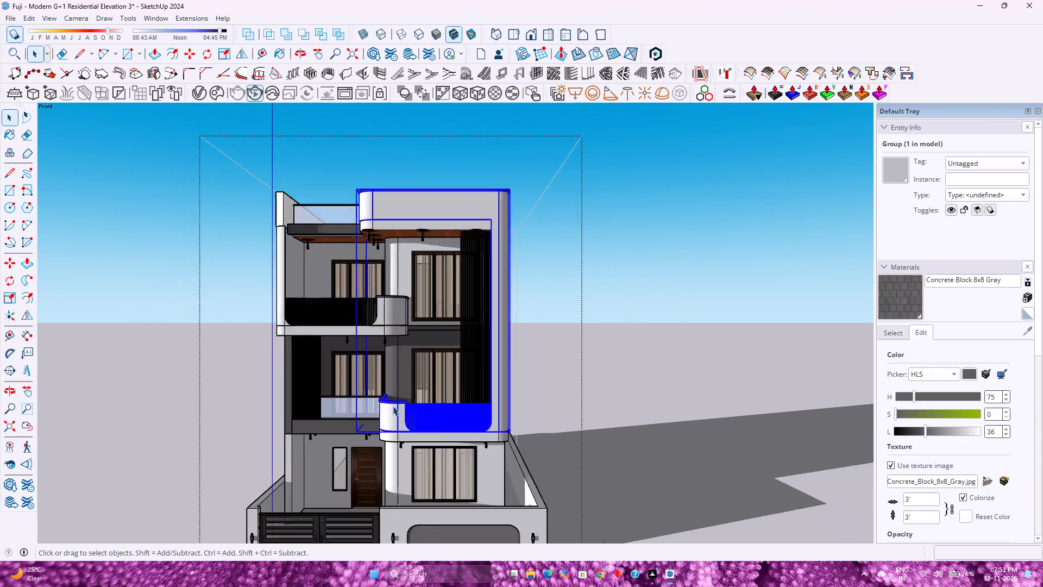
pyautogui.scroll(-1, 393, 406)
pyautogui.scroll(4, 393, 406)
pyautogui.scroll(-4, 393, 406)
pyautogui.scroll(4, 393, 406)
pyautogui.scroll(-4, 393, 406)
pyautogui.scroll(4, 393, 406)
pyautogui.scroll(-4, 393, 406)
pyautogui.scroll(3, 393, 406)
pyautogui.scroll(-3, 393, 406)
pyautogui.scroll(4, 393, 406)
pyautogui.scroll(-4, 393, 406)
pyautogui.scroll(3, 393, 406)
pyautogui.scroll(-3, 393, 406)
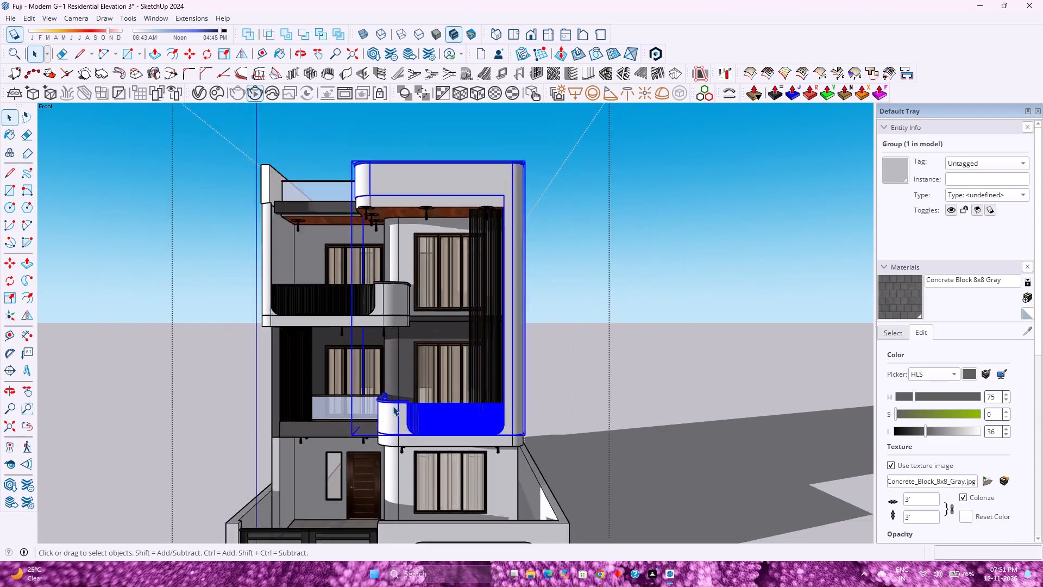
# Compare the upper and middle balconies, their curved parapets, ribbed railings and slat screens across the front facade.
pyautogui.scroll(4, 393, 406)
pyautogui.scroll(-5, 393, 406)
pyautogui.scroll(4, 393, 406)
pyautogui.scroll(-4, 393, 406)
pyautogui.scroll(4, 393, 406)
pyautogui.scroll(-4, 393, 406)
pyautogui.scroll(3, 393, 406)
pyautogui.scroll(-4, 395, 405)
pyautogui.scroll(4, 395, 405)
pyautogui.scroll(-4, 395, 405)
pyautogui.scroll(3, 395, 405)
pyautogui.scroll(-3, 395, 405)
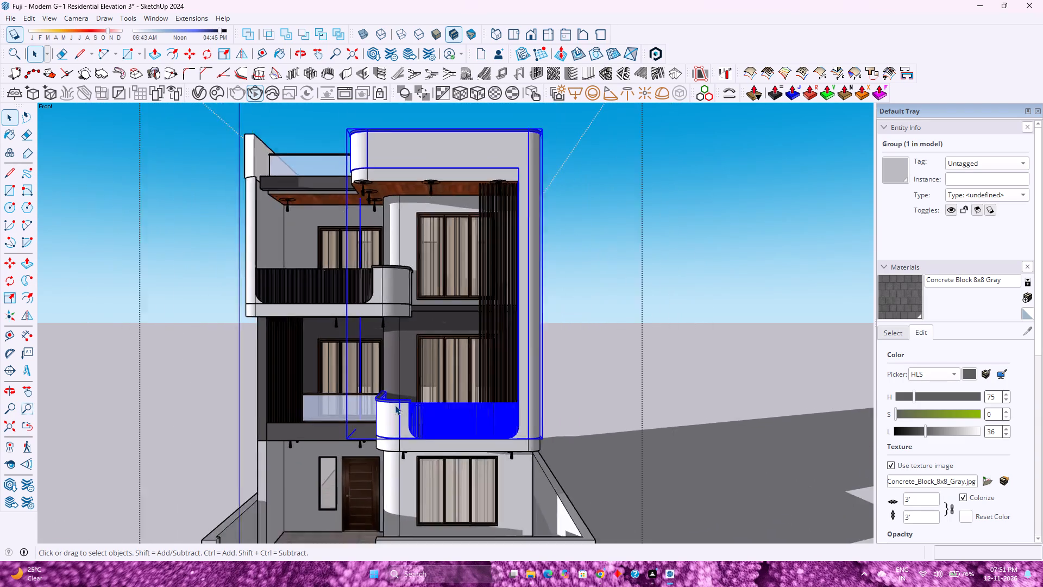
pyautogui.scroll(3, 395, 405)
pyautogui.scroll(-4, 395, 405)
pyautogui.scroll(4, 395, 405)
pyautogui.scroll(-3, 395, 405)
pyautogui.scroll(3, 395, 405)
pyautogui.scroll(-3, 395, 405)
pyautogui.scroll(3, 395, 405)
pyautogui.scroll(-4, 395, 405)
pyautogui.scroll(4, 395, 405)
pyautogui.scroll(-4, 395, 405)
pyautogui.scroll(4, 395, 405)
pyautogui.scroll(-4, 395, 405)
pyautogui.scroll(4, 395, 405)
pyautogui.scroll(-4, 395, 405)
pyautogui.scroll(3, 395, 405)
pyautogui.scroll(-3, 395, 405)
pyautogui.scroll(4, 395, 405)
pyautogui.scroll(-4, 395, 405)
pyautogui.scroll(4, 395, 405)
pyautogui.scroll(-4, 395, 405)
pyautogui.scroll(2, 395, 405)
pyautogui.scroll(-4, 395, 405)
pyautogui.scroll(2, 395, 405)
pyautogui.scroll(-2, 395, 405)
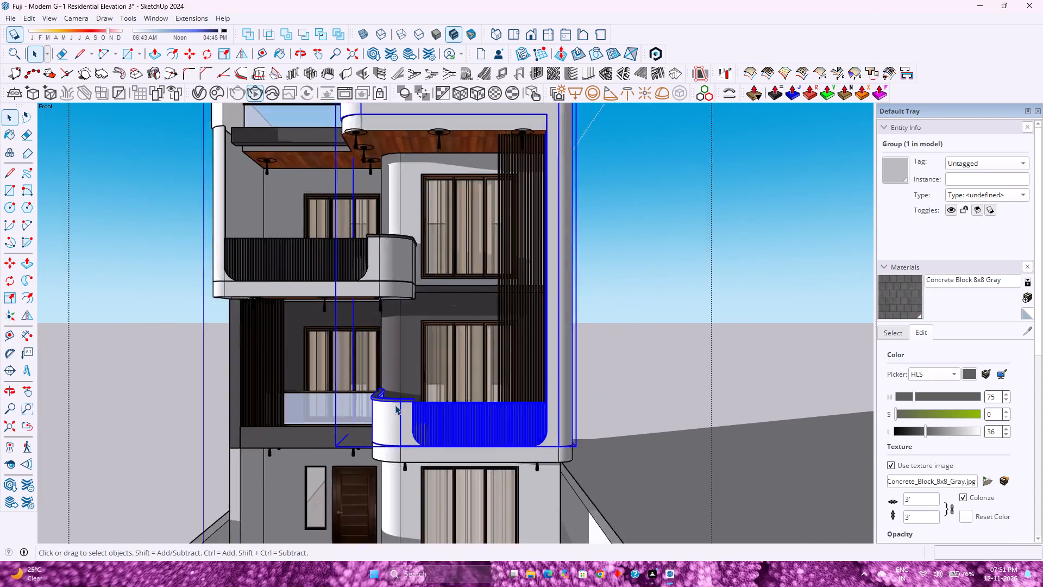
# Review the full front elevation from the roof parapet to the entrance gate and boundary wall.
pyautogui.scroll(-5, 395, 405)
pyautogui.scroll(2, 395, 405)
pyautogui.scroll(-3, 395, 405)
pyautogui.scroll(4, 395, 405)
pyautogui.scroll(-4, 395, 405)
pyautogui.scroll(4, 395, 405)
pyautogui.scroll(-4, 395, 405)
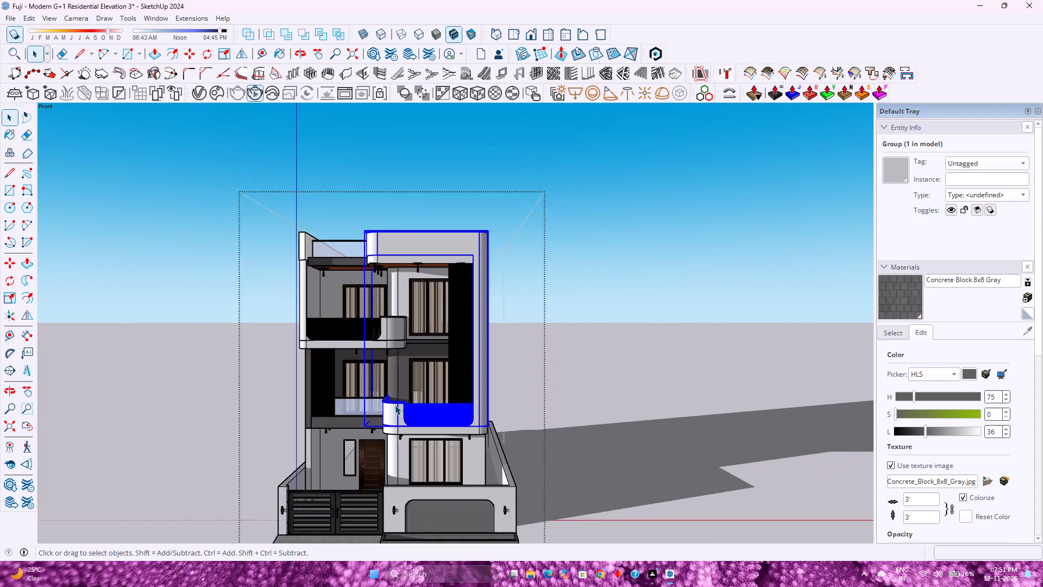
pyautogui.scroll(4, 395, 405)
pyautogui.scroll(-5, 395, 405)
pyautogui.scroll(2, 395, 405)
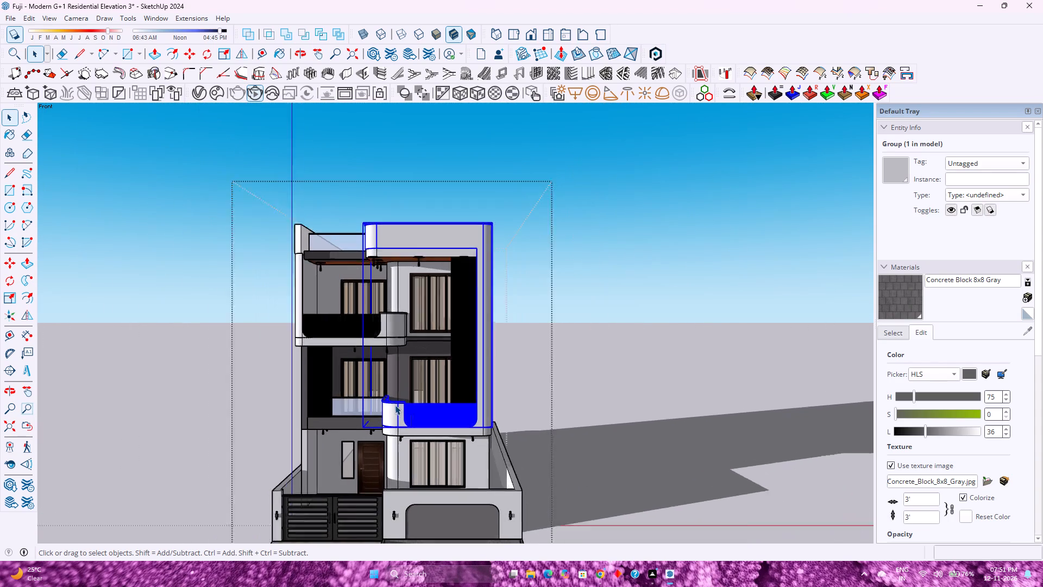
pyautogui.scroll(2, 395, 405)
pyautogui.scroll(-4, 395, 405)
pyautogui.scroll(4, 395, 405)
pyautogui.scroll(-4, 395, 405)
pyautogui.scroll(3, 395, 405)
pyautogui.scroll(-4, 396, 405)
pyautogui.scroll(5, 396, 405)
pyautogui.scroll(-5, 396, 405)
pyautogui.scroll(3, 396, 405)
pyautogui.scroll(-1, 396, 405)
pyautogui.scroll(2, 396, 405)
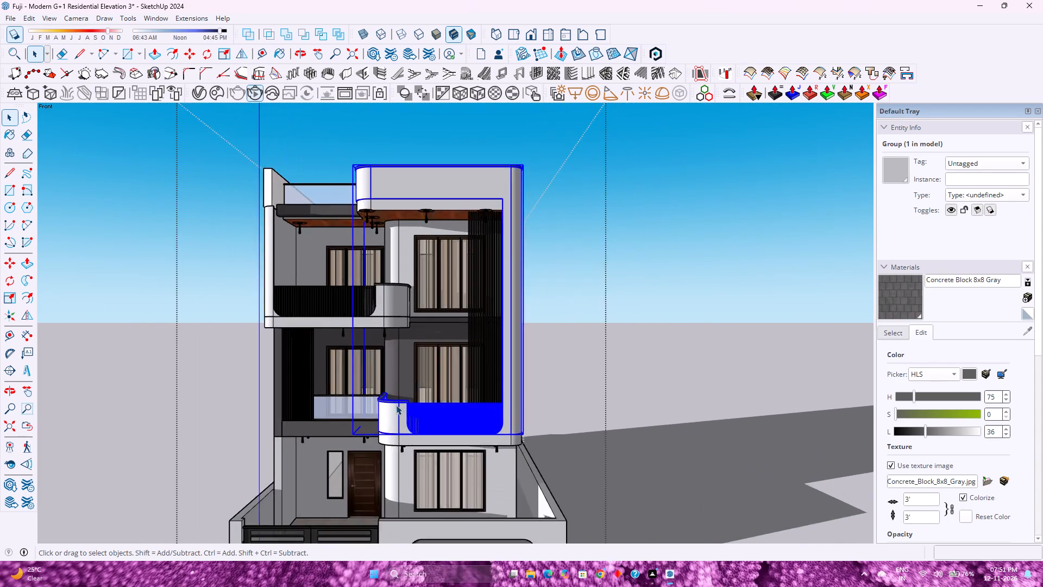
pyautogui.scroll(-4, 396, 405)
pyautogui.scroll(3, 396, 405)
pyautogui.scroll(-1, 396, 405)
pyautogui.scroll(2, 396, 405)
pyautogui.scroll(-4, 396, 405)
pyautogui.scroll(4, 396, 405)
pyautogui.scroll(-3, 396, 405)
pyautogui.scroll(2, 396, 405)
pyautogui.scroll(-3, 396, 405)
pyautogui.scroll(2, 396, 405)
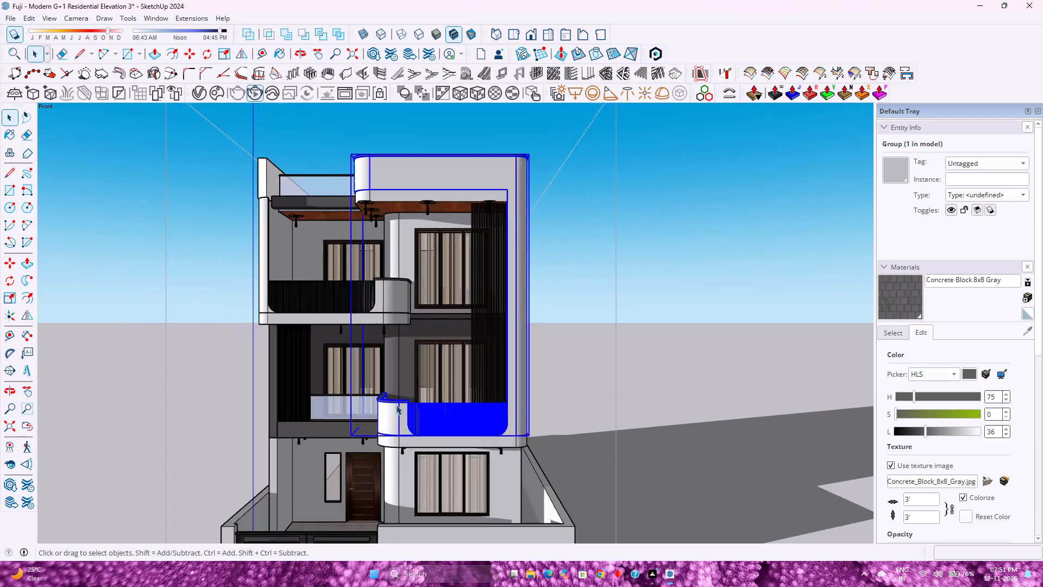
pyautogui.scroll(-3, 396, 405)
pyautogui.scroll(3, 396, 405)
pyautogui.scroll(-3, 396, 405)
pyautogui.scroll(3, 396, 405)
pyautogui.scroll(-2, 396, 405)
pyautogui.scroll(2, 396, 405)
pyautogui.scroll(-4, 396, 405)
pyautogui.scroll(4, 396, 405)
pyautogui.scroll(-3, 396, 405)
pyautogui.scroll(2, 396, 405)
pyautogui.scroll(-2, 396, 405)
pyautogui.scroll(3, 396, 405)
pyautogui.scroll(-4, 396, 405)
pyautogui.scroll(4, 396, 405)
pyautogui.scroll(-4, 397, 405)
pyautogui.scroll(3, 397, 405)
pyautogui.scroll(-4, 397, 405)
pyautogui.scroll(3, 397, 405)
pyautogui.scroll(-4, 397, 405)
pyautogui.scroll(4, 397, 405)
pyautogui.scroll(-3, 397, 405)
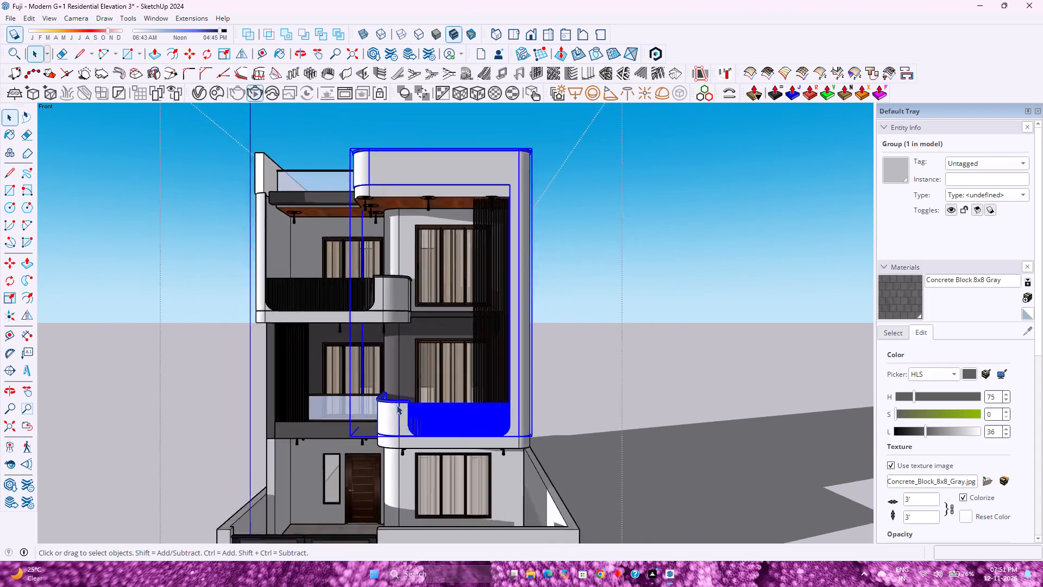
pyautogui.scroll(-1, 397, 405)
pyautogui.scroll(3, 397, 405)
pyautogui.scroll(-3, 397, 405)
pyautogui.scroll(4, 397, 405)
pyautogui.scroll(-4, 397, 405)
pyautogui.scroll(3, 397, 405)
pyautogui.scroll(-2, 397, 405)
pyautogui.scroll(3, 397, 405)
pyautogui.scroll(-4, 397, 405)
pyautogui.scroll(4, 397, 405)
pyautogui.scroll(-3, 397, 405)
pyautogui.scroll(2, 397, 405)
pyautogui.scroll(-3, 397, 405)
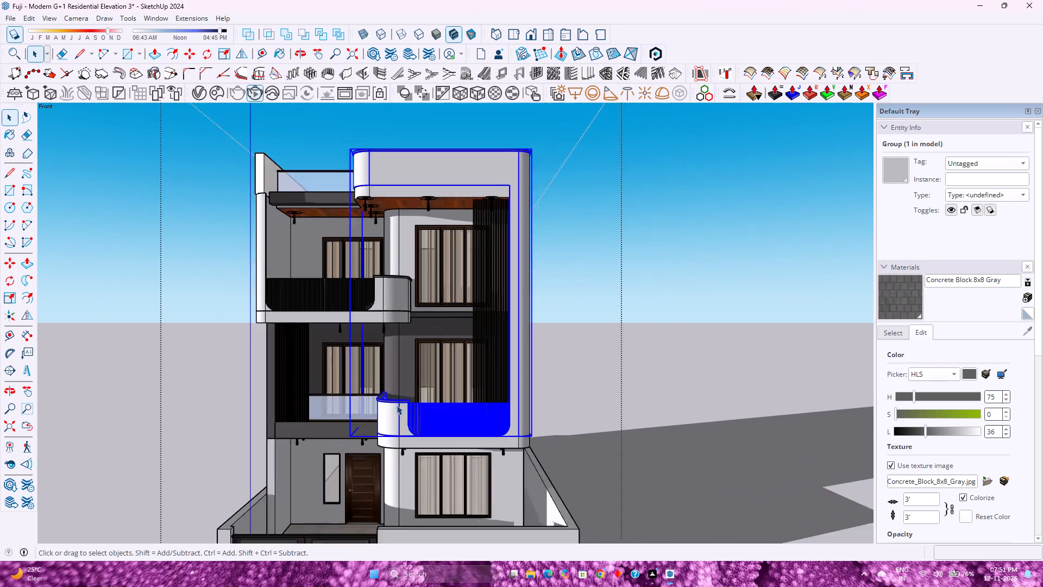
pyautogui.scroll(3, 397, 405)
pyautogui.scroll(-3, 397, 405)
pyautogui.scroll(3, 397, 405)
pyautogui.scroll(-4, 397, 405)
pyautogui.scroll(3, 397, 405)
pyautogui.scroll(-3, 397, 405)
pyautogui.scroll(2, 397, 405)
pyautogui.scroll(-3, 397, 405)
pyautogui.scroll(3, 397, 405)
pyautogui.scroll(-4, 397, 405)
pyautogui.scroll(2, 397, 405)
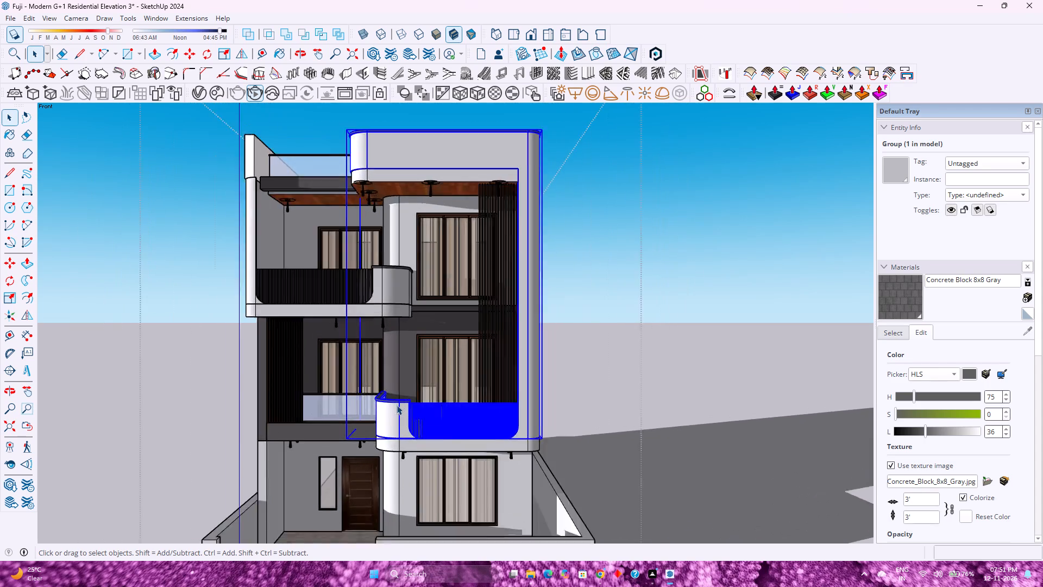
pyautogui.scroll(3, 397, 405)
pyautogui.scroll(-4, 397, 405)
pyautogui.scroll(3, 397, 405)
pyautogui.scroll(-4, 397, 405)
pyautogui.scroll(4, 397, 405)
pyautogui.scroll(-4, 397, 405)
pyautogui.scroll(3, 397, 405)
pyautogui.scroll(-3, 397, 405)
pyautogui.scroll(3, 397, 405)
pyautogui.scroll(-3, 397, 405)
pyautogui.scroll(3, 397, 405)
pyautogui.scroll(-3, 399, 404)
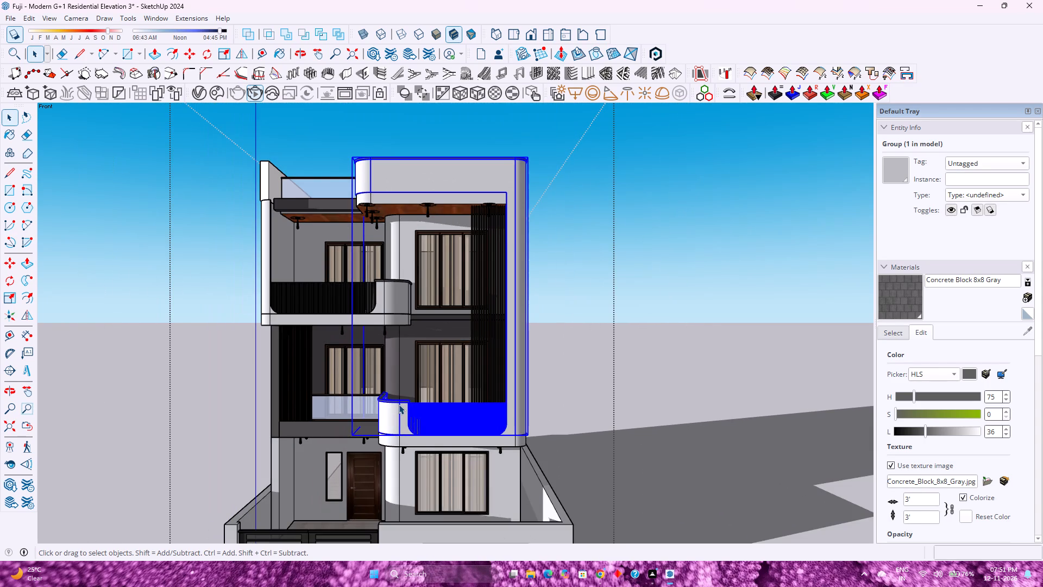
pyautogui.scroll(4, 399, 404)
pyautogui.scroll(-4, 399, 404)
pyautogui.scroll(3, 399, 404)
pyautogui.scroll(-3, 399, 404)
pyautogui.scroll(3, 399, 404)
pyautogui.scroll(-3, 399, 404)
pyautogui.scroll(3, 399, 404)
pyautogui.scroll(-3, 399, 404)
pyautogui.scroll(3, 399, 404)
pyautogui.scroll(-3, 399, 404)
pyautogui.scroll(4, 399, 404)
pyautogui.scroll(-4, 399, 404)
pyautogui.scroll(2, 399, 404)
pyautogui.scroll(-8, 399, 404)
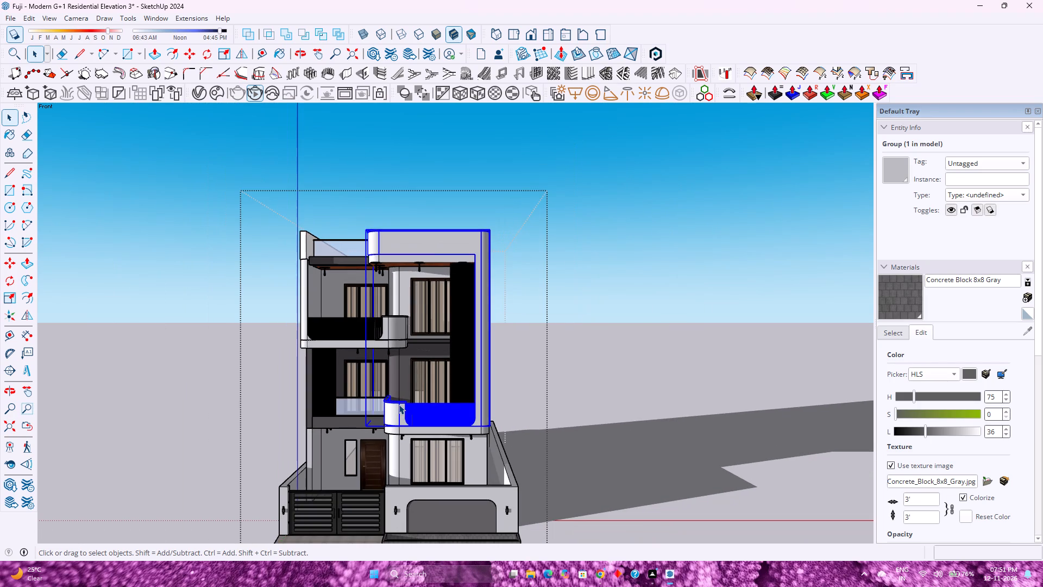
# Review the whole front elevation from the roof parapet down to the entrance gate, boundary wall and front steps.
pyautogui.scroll(3, 221, 382)
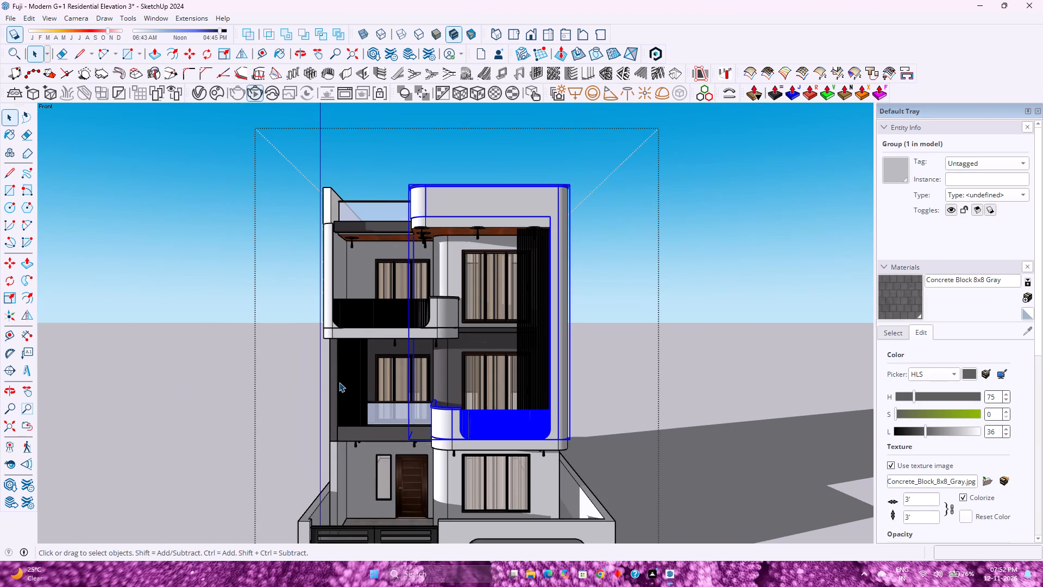
pyautogui.scroll(-4, 339, 382)
pyautogui.scroll(3, 339, 382)
pyautogui.scroll(-3, 339, 382)
pyautogui.scroll(3, 339, 382)
pyautogui.scroll(-4, 339, 382)
pyautogui.scroll(4, 339, 382)
pyautogui.scroll(-4, 339, 382)
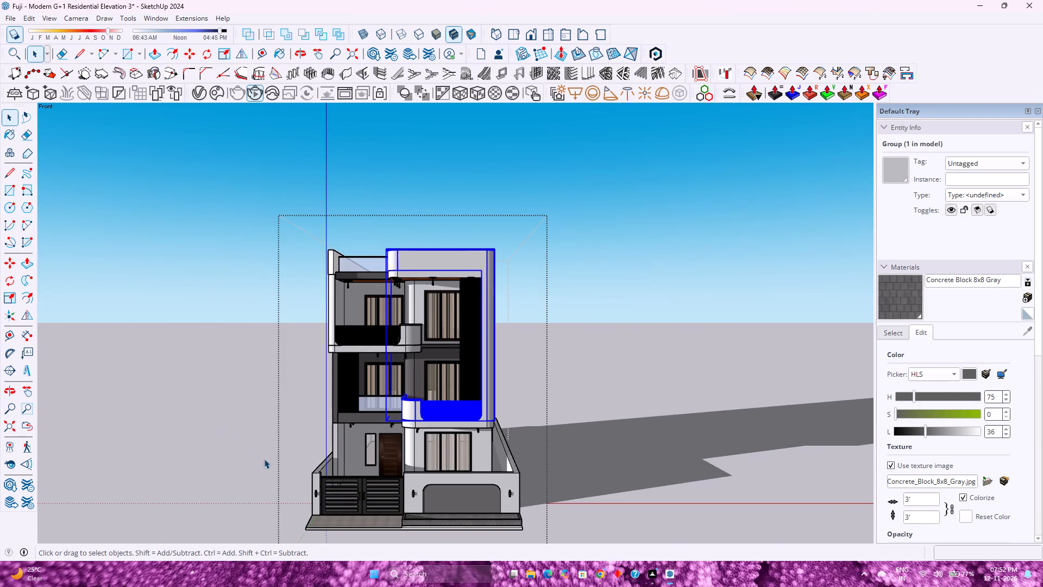
pyautogui.scroll(-4, 333, 439)
pyautogui.scroll(9, 329, 481)
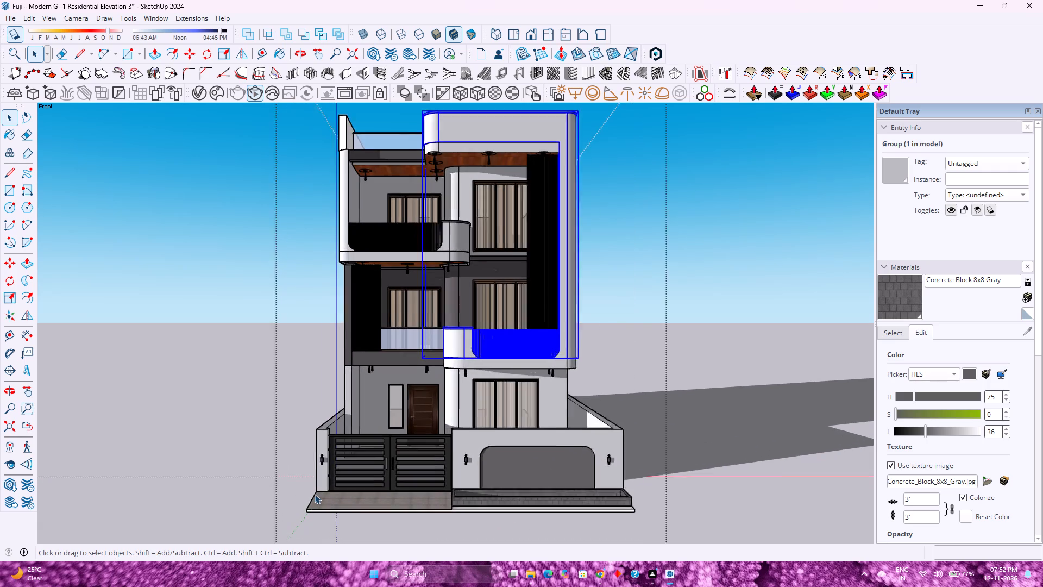
pyautogui.scroll(-3, 343, 454)
pyautogui.scroll(3, 353, 363)
pyautogui.scroll(-2, 353, 363)
pyautogui.scroll(2, 353, 363)
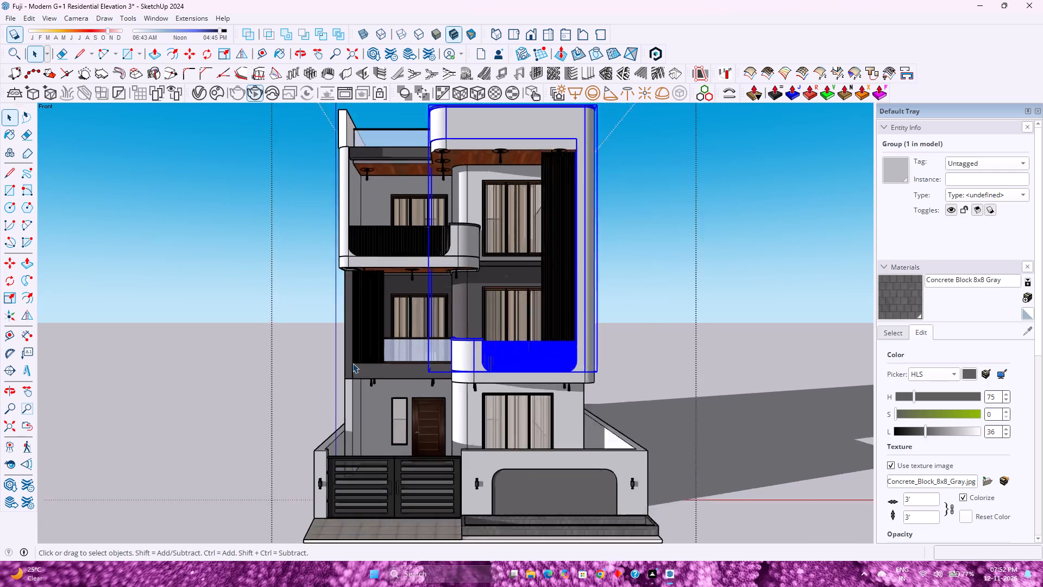
# Inspect the lower and middle floors of the facade, comparing the entrance door, gate, glass railing, slat screens and curved balcony parapets.
pyautogui.scroll(-3, 353, 364)
pyautogui.scroll(3, 353, 364)
pyautogui.scroll(-3, 353, 364)
pyautogui.scroll(3, 353, 364)
pyautogui.scroll(-2, 353, 364)
pyautogui.scroll(4, 354, 369)
pyautogui.scroll(-5, 354, 369)
pyautogui.scroll(4, 354, 369)
pyautogui.scroll(-3, 354, 369)
pyautogui.scroll(3, 354, 369)
pyautogui.scroll(-3, 354, 369)
pyautogui.scroll(1, 354, 369)
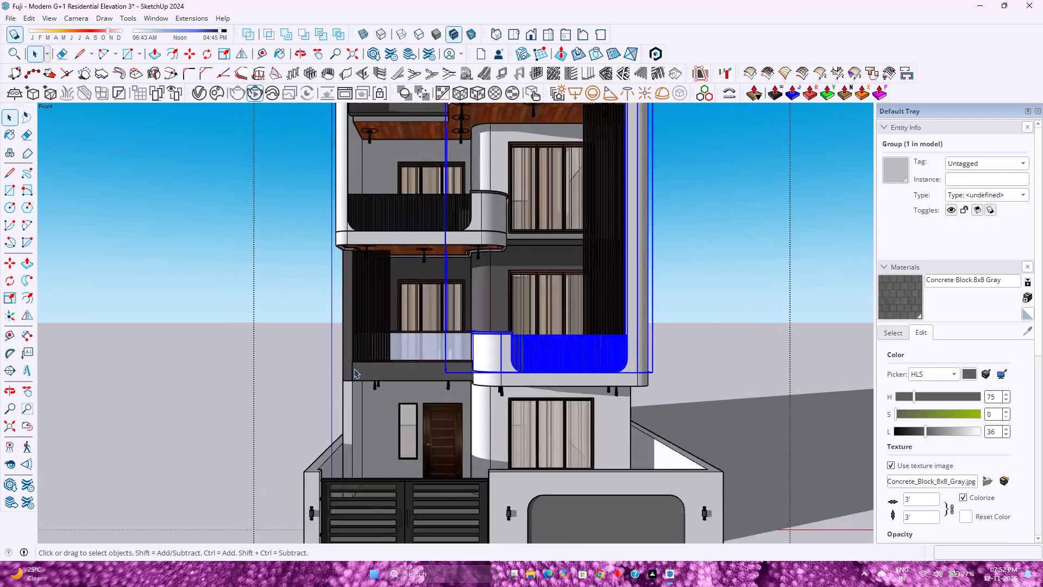
pyautogui.scroll(2, 354, 369)
pyautogui.scroll(-4, 354, 367)
pyautogui.scroll(4, 354, 367)
pyautogui.scroll(-4, 354, 367)
pyautogui.scroll(4, 354, 367)
pyautogui.scroll(-4, 354, 367)
pyautogui.scroll(3, 354, 367)
pyautogui.scroll(-3, 354, 367)
pyautogui.scroll(3, 354, 367)
pyautogui.scroll(-3, 354, 367)
pyautogui.scroll(3, 354, 367)
pyautogui.scroll(-3, 354, 367)
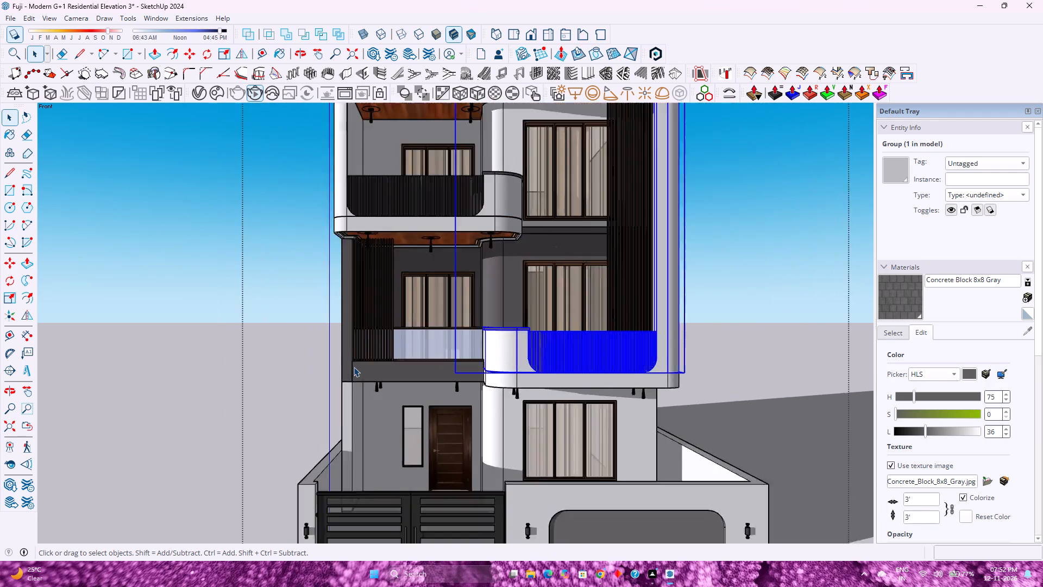
pyautogui.scroll(3, 354, 367)
pyautogui.scroll(-3, 354, 367)
pyautogui.scroll(3, 354, 367)
pyautogui.scroll(-7, 354, 367)
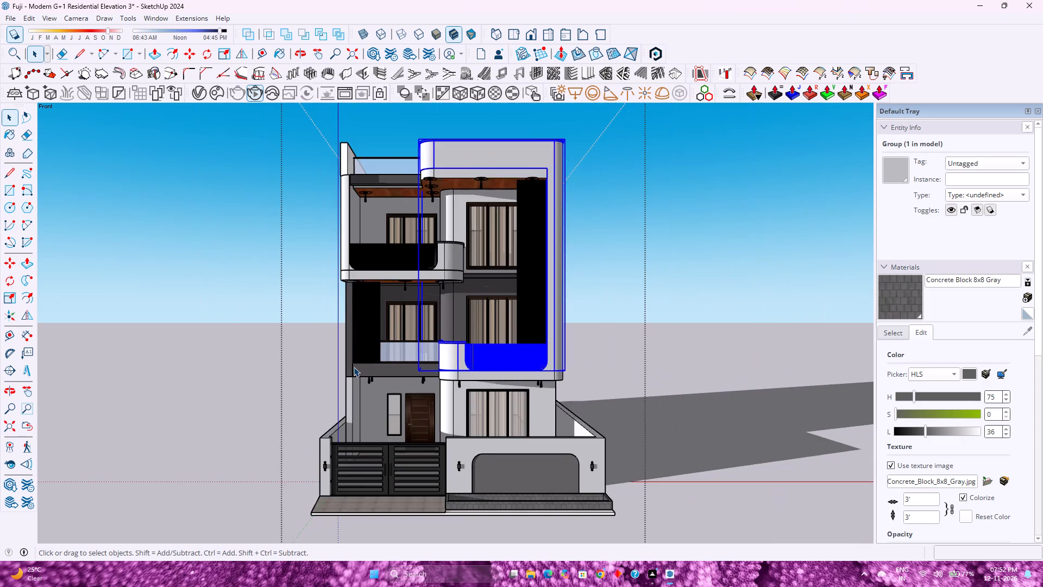
pyautogui.scroll(3, 354, 367)
pyautogui.scroll(-3, 354, 367)
pyautogui.scroll(3, 354, 367)
pyautogui.scroll(-3, 354, 367)
pyautogui.scroll(3, 354, 367)
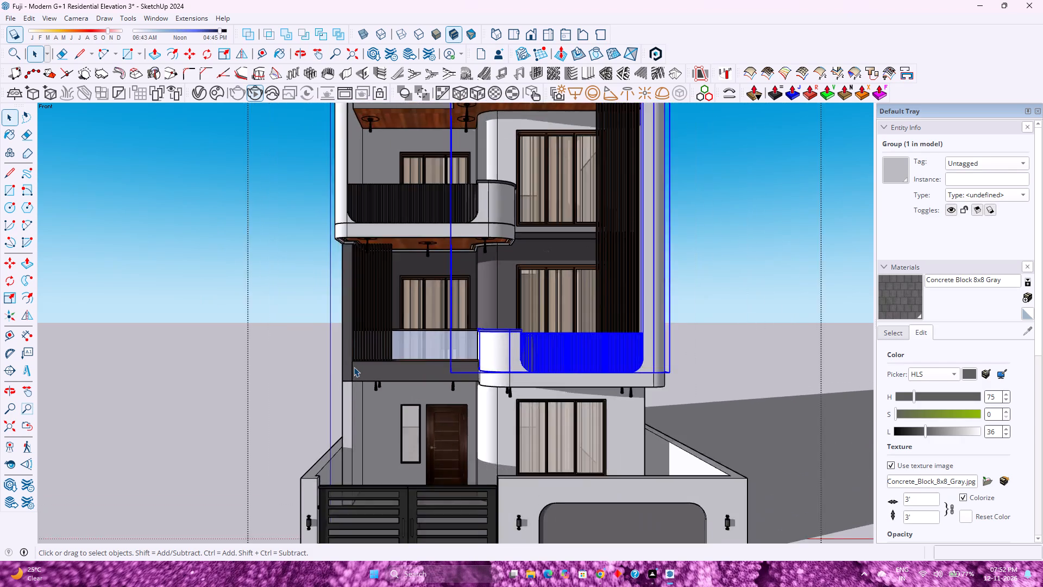
pyautogui.scroll(-3, 354, 367)
pyautogui.scroll(3, 354, 367)
pyautogui.scroll(-3, 354, 367)
pyautogui.scroll(3, 354, 367)
pyautogui.scroll(-3, 354, 367)
pyautogui.scroll(3, 354, 367)
pyautogui.scroll(-3, 354, 367)
pyautogui.scroll(3, 354, 367)
pyautogui.scroll(-4, 354, 367)
pyautogui.scroll(4, 354, 367)
pyautogui.scroll(-4, 354, 367)
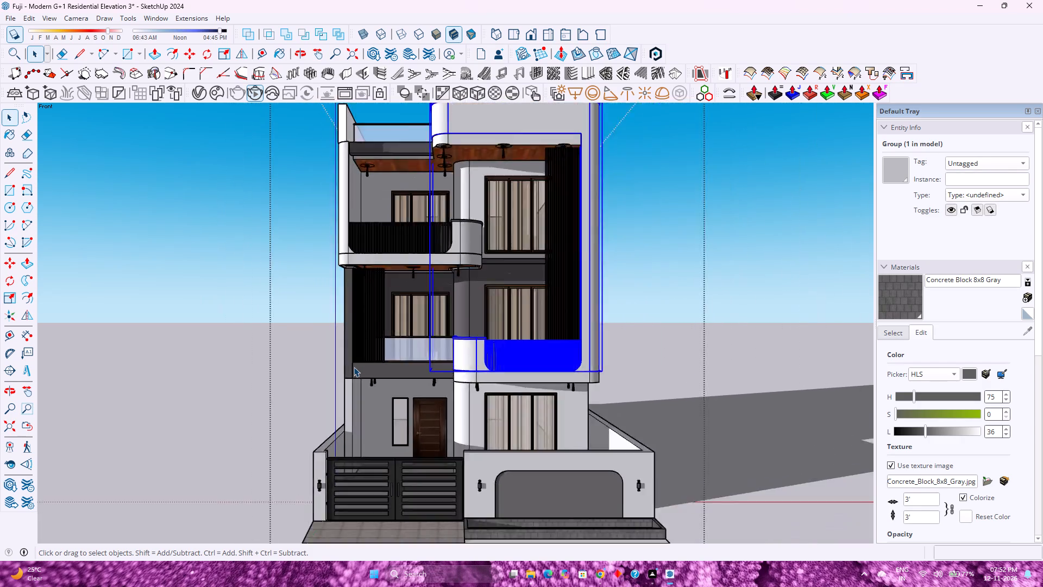
# Examine the middle and ground floors of the front facade, including the balconies, slat screens, windows and entrance door.
pyautogui.scroll(3, 354, 367)
pyautogui.scroll(-3, 354, 367)
pyautogui.scroll(3, 354, 367)
pyautogui.scroll(-3, 354, 367)
pyautogui.scroll(3, 354, 367)
pyautogui.scroll(-2, 354, 367)
pyautogui.scroll(3, 354, 367)
pyautogui.scroll(-4, 354, 367)
pyautogui.scroll(3, 354, 367)
pyautogui.scroll(-3, 354, 367)
pyautogui.scroll(3, 354, 367)
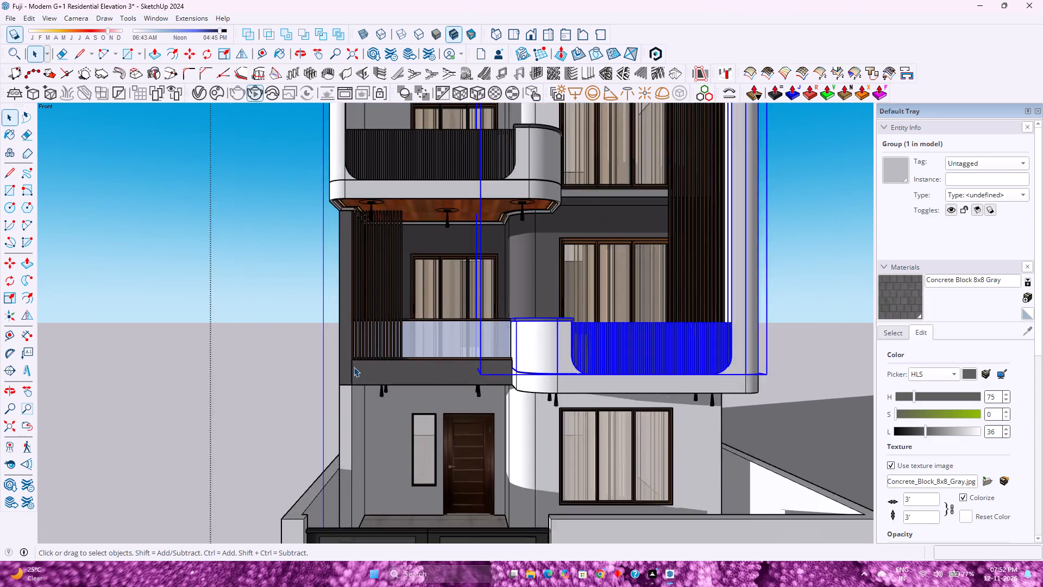
pyautogui.scroll(-1, 354, 367)
pyautogui.scroll(1, 354, 367)
pyautogui.scroll(-3, 354, 367)
pyautogui.scroll(3, 354, 367)
pyautogui.scroll(-3, 354, 367)
pyautogui.scroll(2, 354, 367)
pyautogui.scroll(-2, 354, 367)
pyautogui.scroll(2, 354, 367)
pyautogui.scroll(-3, 354, 367)
pyautogui.scroll(4, 354, 367)
pyautogui.scroll(-3, 354, 367)
pyautogui.scroll(3, 354, 367)
pyautogui.scroll(-4, 354, 367)
pyautogui.scroll(4, 354, 367)
pyautogui.scroll(-4, 354, 367)
pyautogui.scroll(3, 354, 367)
pyautogui.scroll(-3, 354, 367)
pyautogui.scroll(2, 354, 367)
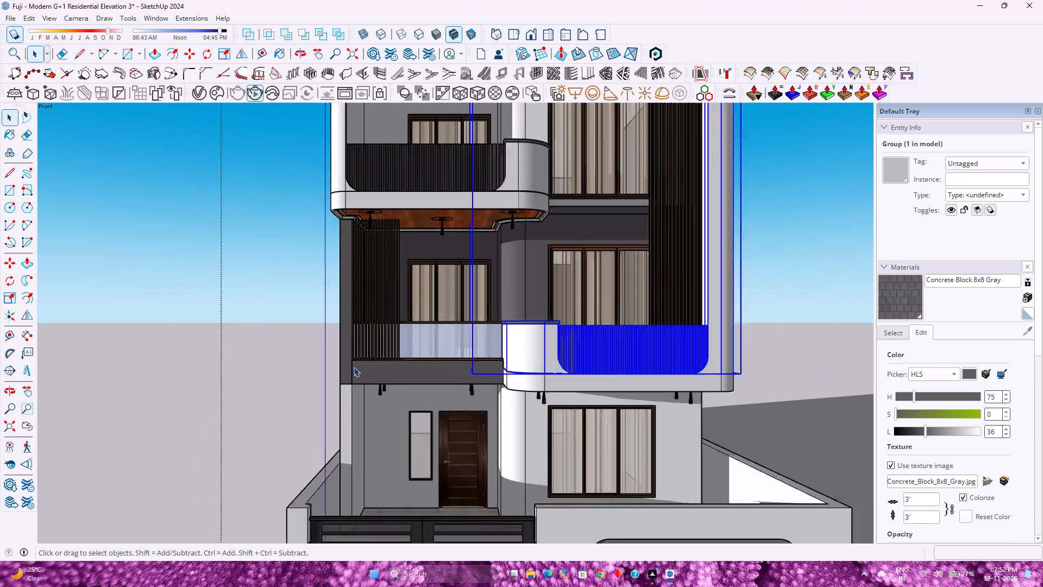
pyautogui.scroll(1, 354, 367)
pyautogui.scroll(-3, 354, 367)
pyautogui.scroll(3, 354, 367)
pyautogui.scroll(-3, 354, 367)
pyautogui.scroll(3, 354, 367)
pyautogui.scroll(-3, 354, 367)
pyautogui.scroll(3, 354, 367)
pyautogui.scroll(-2, 354, 367)
pyautogui.scroll(2, 354, 367)
pyautogui.scroll(-3, 354, 367)
# Inspect the middle-floor balcony up close, including its slat screen, glass railing, dark slab band, wood-clad ceiling and adjoining curved parapet.
pyautogui.scroll(3, 354, 367)
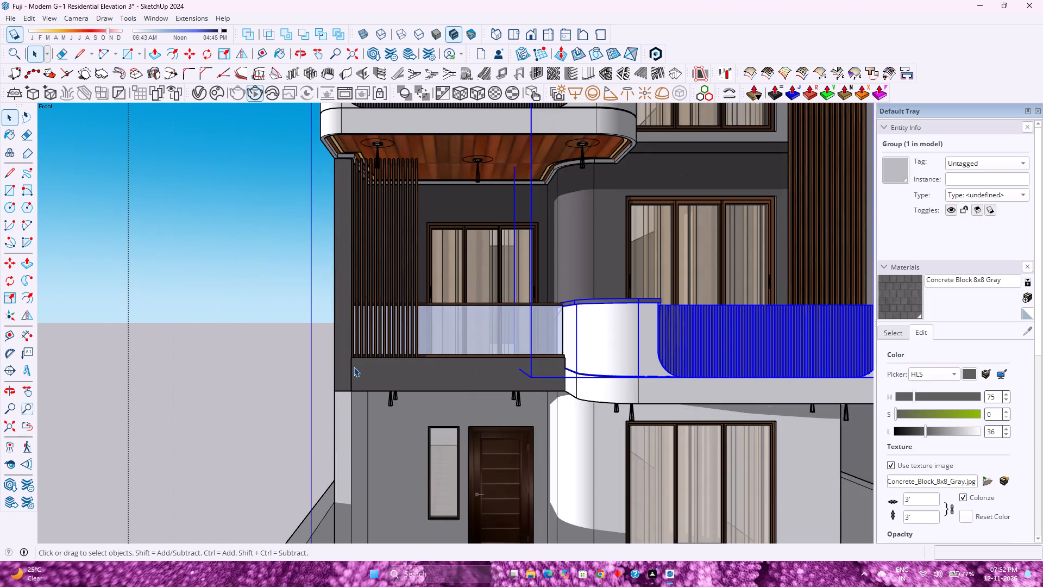
pyautogui.scroll(-2, 354, 367)
pyautogui.scroll(3, 354, 367)
pyautogui.scroll(-4, 354, 367)
pyautogui.scroll(3, 354, 367)
pyautogui.scroll(-3, 354, 367)
pyautogui.scroll(4, 354, 367)
pyautogui.scroll(-4, 354, 367)
pyautogui.scroll(3, 354, 367)
pyautogui.scroll(-3, 354, 367)
pyautogui.scroll(3, 354, 367)
pyautogui.scroll(-3, 354, 367)
pyautogui.scroll(3, 354, 367)
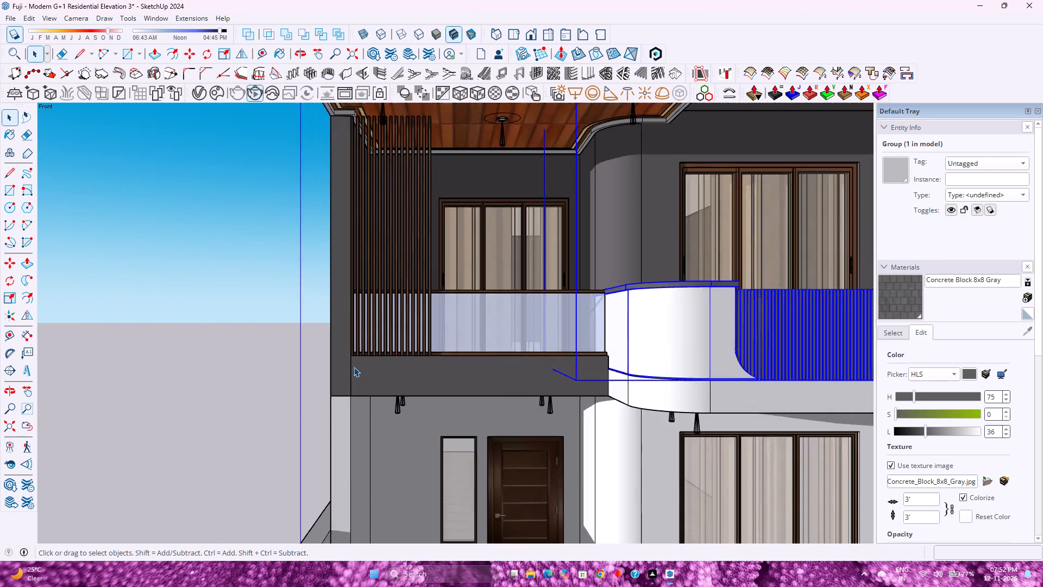
pyautogui.scroll(-3, 354, 367)
pyautogui.scroll(3, 354, 367)
pyautogui.scroll(-3, 354, 367)
pyautogui.scroll(3, 354, 367)
pyautogui.scroll(-3, 354, 367)
pyautogui.scroll(3, 354, 367)
pyautogui.scroll(-3, 354, 367)
pyautogui.scroll(2, 354, 367)
pyautogui.scroll(-3, 354, 367)
pyautogui.scroll(3, 354, 367)
pyautogui.scroll(-3, 354, 367)
pyautogui.scroll(1, 354, 367)
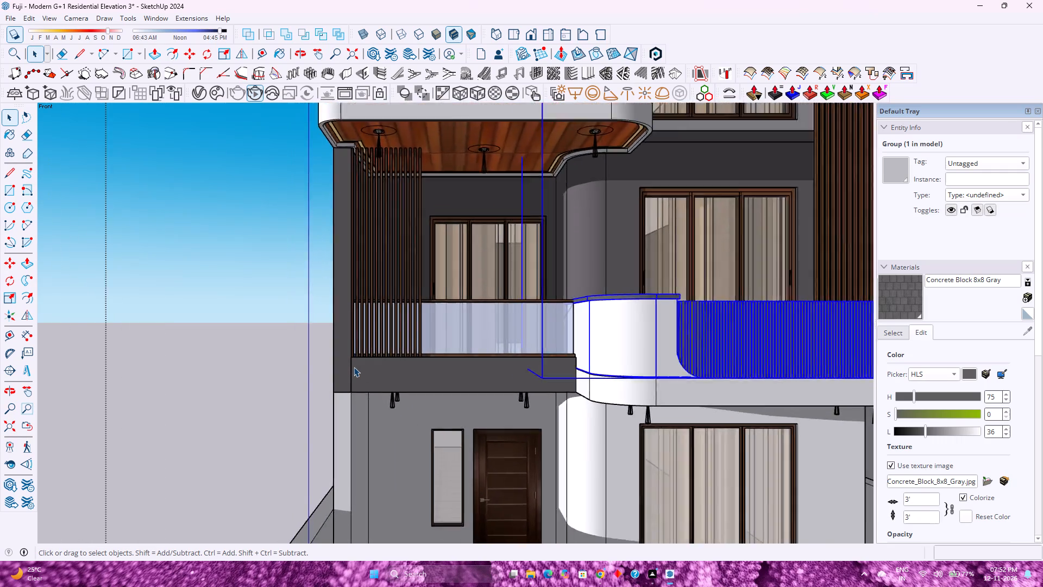
pyautogui.scroll(3, 354, 367)
pyautogui.scroll(-4, 354, 367)
pyautogui.scroll(3, 354, 367)
pyautogui.scroll(-3, 354, 367)
pyautogui.scroll(3, 354, 367)
pyautogui.scroll(-3, 354, 367)
pyautogui.scroll(3, 354, 367)
pyautogui.scroll(-3, 354, 367)
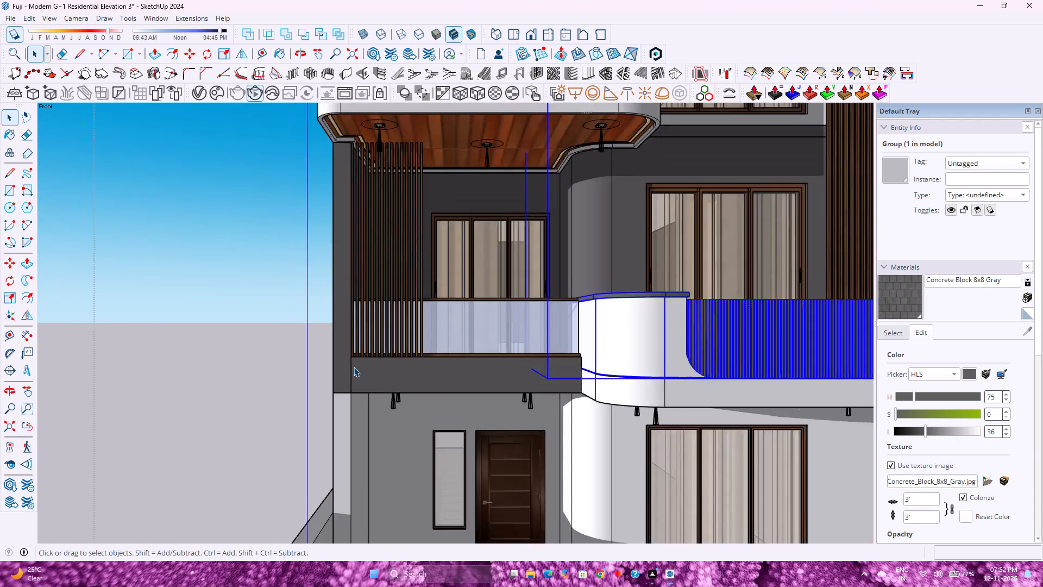
pyautogui.scroll(4, 354, 367)
pyautogui.scroll(-4, 354, 367)
pyautogui.scroll(3, 354, 367)
pyautogui.scroll(-1, 354, 367)
pyautogui.scroll(2, 354, 367)
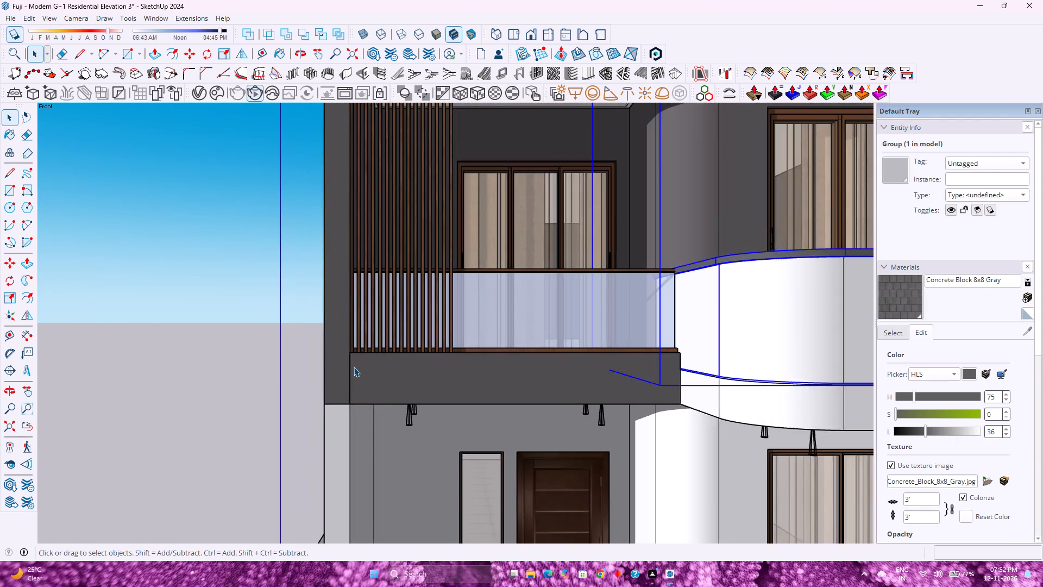
pyautogui.scroll(-4, 354, 367)
pyautogui.scroll(1, 354, 367)
pyautogui.scroll(-5, 354, 367)
pyautogui.scroll(4, 354, 367)
pyautogui.scroll(-4, 354, 367)
pyautogui.scroll(4, 354, 367)
pyautogui.scroll(-3, 354, 367)
pyautogui.scroll(3, 354, 367)
pyautogui.scroll(-3, 354, 367)
pyautogui.scroll(3, 354, 367)
pyautogui.scroll(-2, 354, 367)
pyautogui.scroll(2, 354, 367)
pyautogui.scroll(-3, 354, 367)
pyautogui.scroll(3, 354, 367)
pyautogui.scroll(-4, 354, 367)
pyautogui.scroll(2, 354, 367)
pyautogui.scroll(-3, 354, 367)
pyautogui.scroll(3, 354, 367)
pyautogui.scroll(-3, 354, 367)
pyautogui.scroll(3, 354, 367)
pyautogui.scroll(-3, 354, 367)
pyautogui.scroll(3, 354, 367)
pyautogui.scroll(-2, 354, 367)
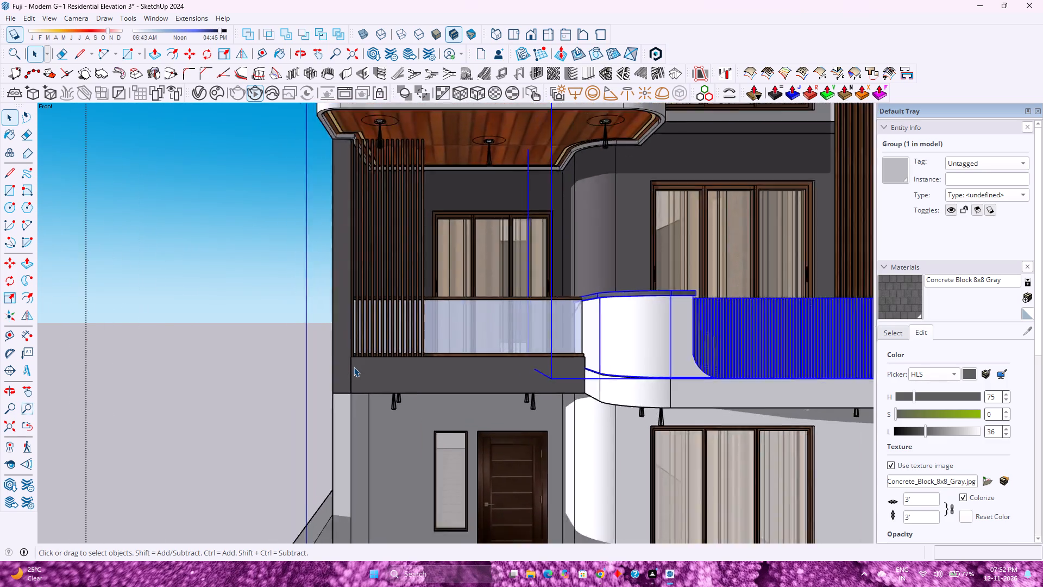
# Review the whole house massing from the front, from the roof parapet down to the gate and boundary wall.
pyautogui.scroll(-2, 354, 367)
pyautogui.scroll(2, 354, 367)
pyautogui.scroll(-12, 354, 367)
pyautogui.scroll(1, 354, 367)
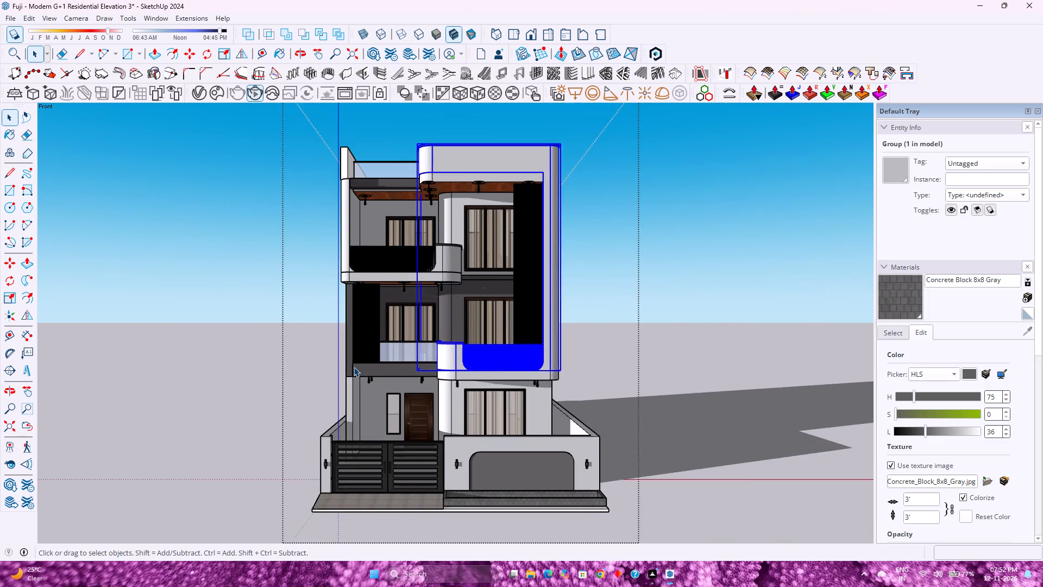
pyautogui.scroll(2, 354, 367)
pyautogui.scroll(-4, 354, 367)
pyautogui.scroll(4, 354, 367)
pyautogui.scroll(-4, 354, 367)
pyautogui.scroll(3, 354, 367)
pyautogui.scroll(-3, 354, 367)
pyautogui.scroll(3, 354, 367)
pyautogui.scroll(-12, 354, 367)
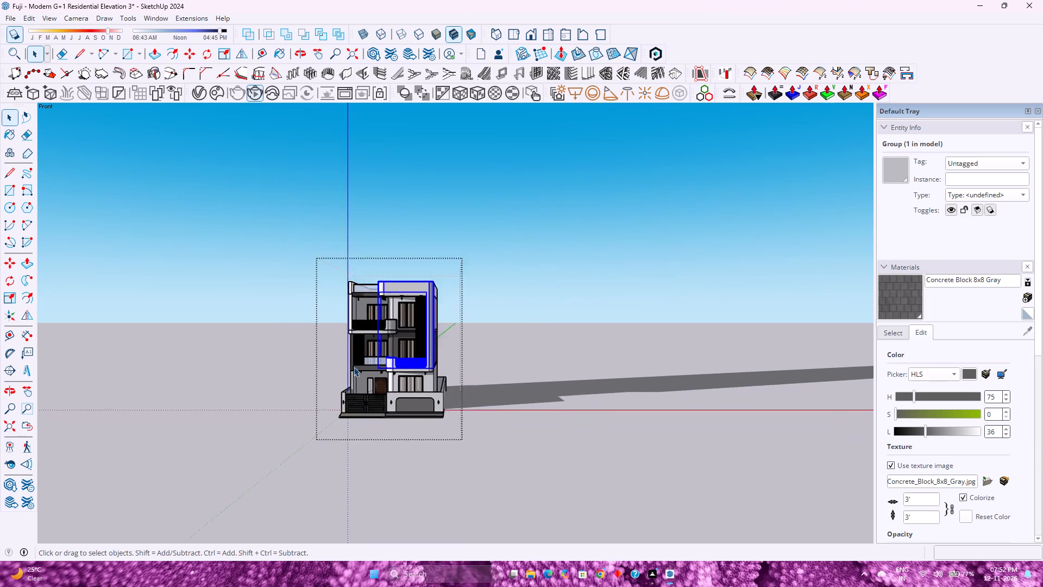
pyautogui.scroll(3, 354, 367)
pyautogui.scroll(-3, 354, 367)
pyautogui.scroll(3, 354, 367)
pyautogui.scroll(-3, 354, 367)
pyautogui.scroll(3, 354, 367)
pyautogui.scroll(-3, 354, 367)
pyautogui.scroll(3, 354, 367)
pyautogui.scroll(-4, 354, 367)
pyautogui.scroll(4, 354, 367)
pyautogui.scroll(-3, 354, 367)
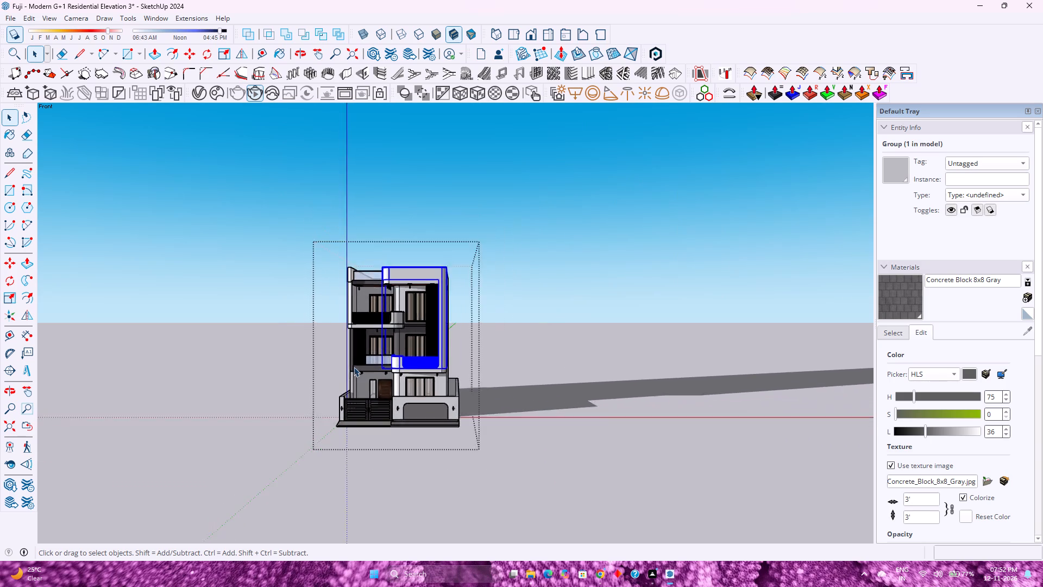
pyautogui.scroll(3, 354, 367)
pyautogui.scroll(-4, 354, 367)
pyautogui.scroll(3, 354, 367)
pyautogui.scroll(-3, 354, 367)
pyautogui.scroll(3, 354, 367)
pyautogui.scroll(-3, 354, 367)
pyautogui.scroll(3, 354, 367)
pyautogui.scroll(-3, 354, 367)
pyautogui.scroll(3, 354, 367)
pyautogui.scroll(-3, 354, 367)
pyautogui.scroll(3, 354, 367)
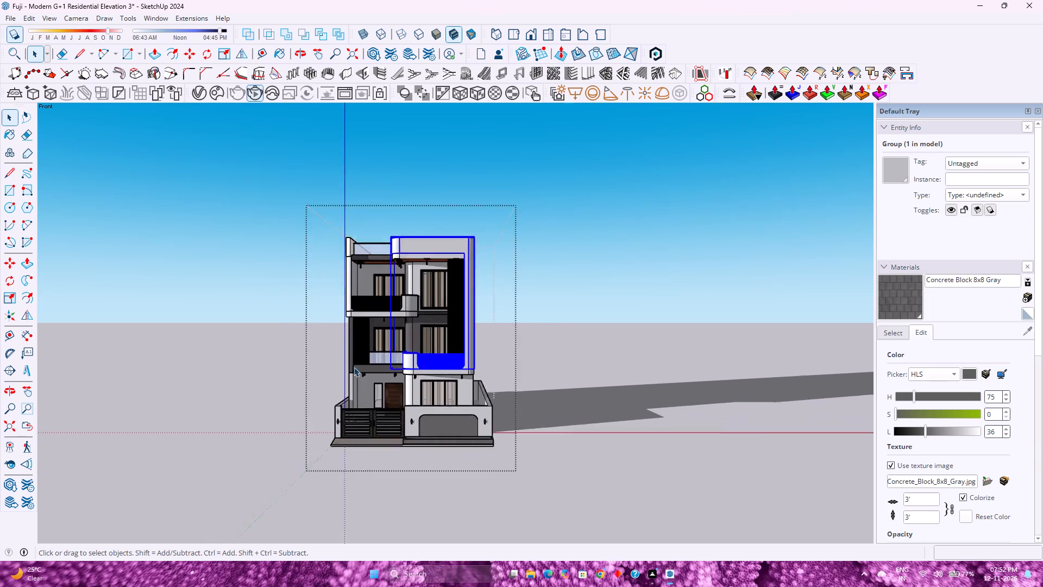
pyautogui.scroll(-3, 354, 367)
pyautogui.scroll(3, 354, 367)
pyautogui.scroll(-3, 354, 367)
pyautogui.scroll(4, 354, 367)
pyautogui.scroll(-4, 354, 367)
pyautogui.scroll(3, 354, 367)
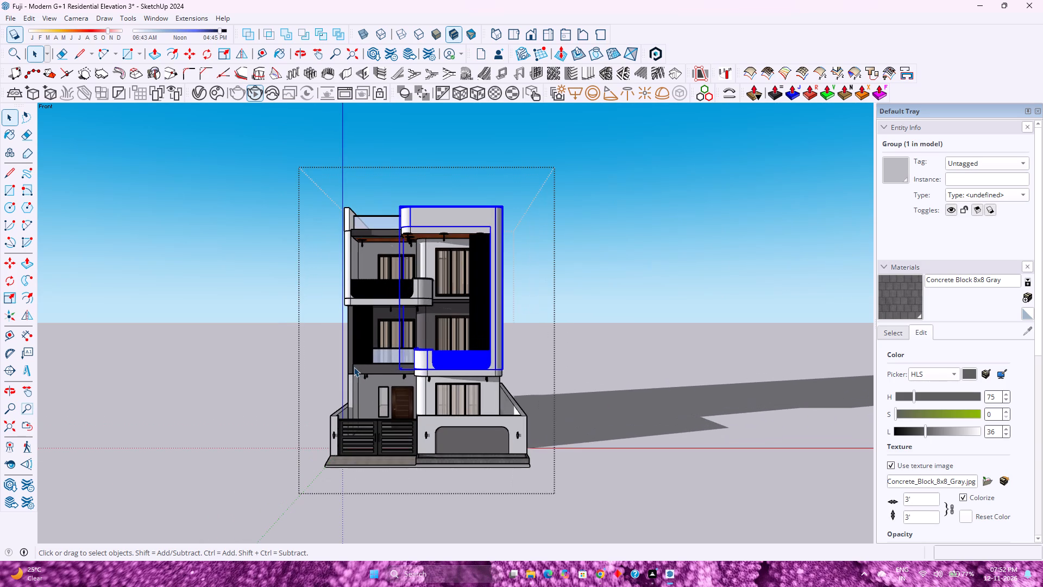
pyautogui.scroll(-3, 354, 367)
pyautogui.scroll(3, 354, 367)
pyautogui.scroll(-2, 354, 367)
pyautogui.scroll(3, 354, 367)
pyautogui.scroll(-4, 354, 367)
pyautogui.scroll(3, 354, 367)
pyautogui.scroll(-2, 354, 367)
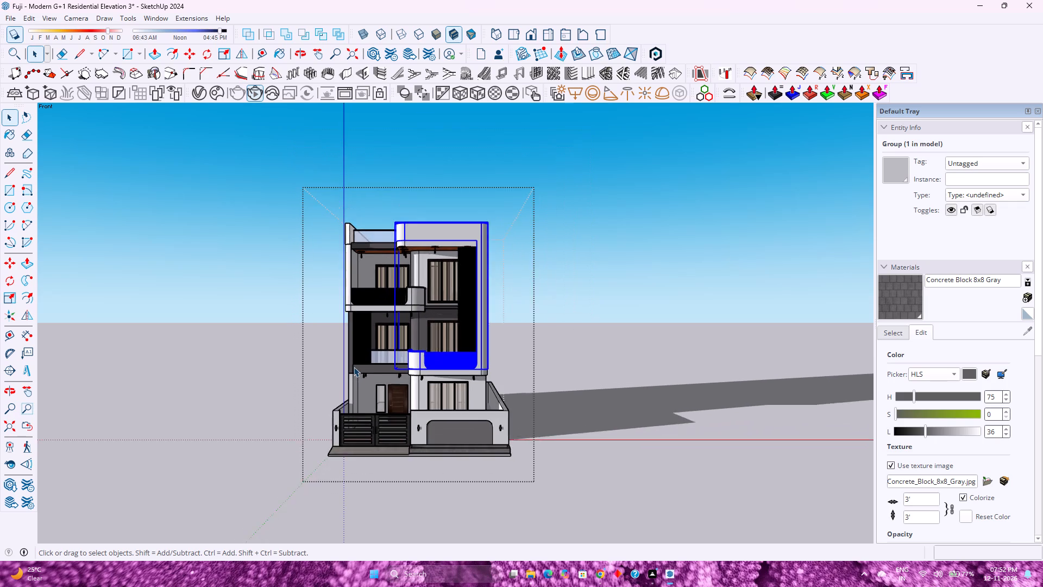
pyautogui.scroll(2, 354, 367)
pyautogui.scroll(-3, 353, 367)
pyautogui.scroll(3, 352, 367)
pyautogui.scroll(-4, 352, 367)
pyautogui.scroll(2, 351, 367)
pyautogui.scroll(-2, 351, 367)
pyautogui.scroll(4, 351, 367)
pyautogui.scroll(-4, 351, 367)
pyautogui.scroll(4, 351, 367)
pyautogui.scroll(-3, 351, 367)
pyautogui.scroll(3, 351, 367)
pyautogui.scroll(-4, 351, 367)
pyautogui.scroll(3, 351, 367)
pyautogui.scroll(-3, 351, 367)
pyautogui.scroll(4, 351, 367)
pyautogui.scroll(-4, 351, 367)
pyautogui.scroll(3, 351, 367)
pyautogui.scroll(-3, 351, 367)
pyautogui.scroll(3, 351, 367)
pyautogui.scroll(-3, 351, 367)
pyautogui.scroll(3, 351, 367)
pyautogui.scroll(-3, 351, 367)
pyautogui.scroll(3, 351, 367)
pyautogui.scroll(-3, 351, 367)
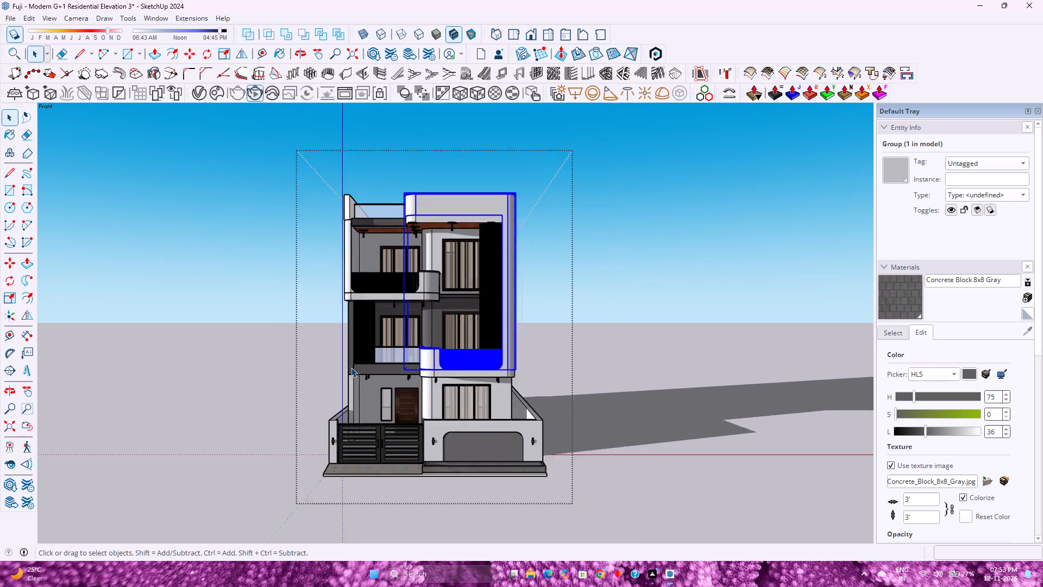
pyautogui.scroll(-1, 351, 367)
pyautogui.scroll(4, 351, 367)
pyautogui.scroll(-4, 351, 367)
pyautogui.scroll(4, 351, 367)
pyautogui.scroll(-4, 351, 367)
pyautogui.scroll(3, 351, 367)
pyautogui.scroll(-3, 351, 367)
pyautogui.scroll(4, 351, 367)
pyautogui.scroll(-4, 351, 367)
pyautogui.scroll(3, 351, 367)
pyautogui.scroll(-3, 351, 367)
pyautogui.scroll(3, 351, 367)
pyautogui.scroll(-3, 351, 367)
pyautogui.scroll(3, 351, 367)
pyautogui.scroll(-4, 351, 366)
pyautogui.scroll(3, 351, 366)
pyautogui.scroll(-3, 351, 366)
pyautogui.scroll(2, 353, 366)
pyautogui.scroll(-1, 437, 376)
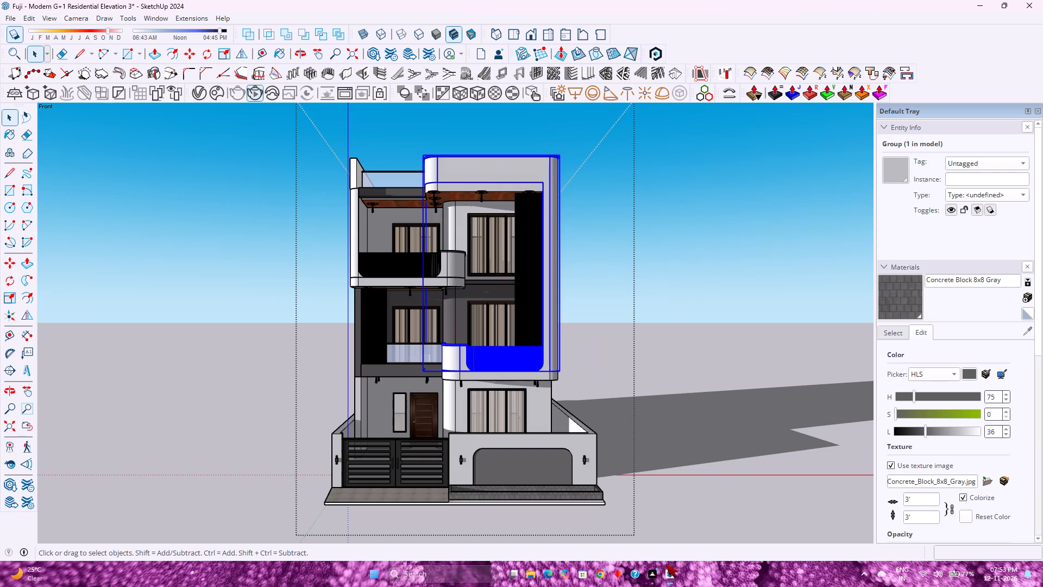
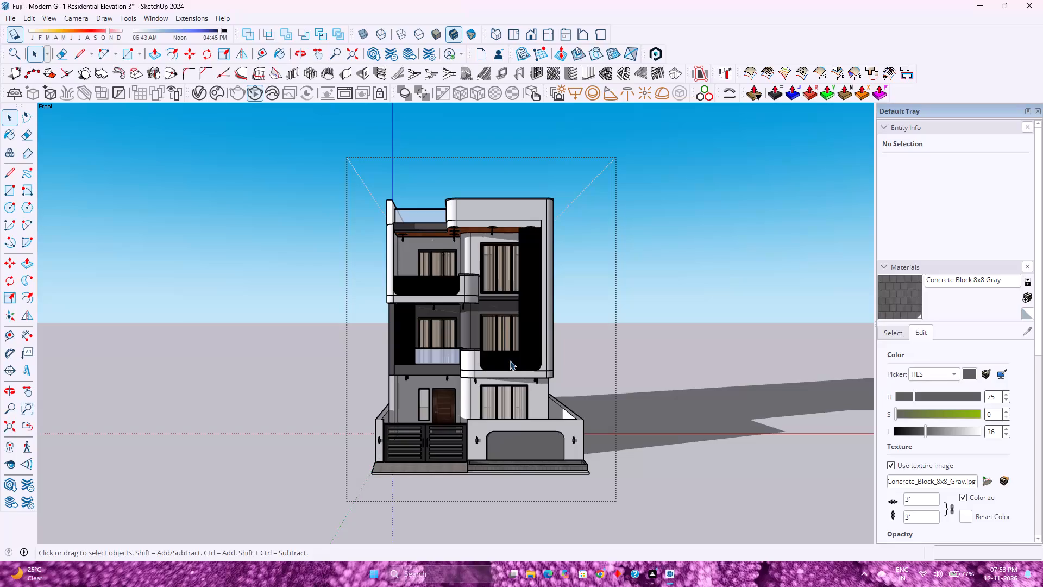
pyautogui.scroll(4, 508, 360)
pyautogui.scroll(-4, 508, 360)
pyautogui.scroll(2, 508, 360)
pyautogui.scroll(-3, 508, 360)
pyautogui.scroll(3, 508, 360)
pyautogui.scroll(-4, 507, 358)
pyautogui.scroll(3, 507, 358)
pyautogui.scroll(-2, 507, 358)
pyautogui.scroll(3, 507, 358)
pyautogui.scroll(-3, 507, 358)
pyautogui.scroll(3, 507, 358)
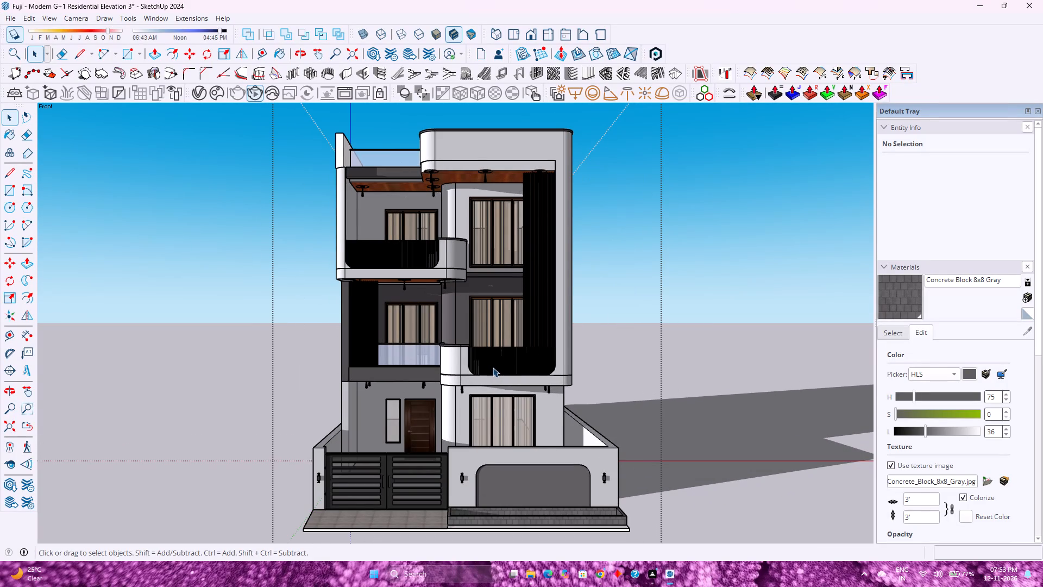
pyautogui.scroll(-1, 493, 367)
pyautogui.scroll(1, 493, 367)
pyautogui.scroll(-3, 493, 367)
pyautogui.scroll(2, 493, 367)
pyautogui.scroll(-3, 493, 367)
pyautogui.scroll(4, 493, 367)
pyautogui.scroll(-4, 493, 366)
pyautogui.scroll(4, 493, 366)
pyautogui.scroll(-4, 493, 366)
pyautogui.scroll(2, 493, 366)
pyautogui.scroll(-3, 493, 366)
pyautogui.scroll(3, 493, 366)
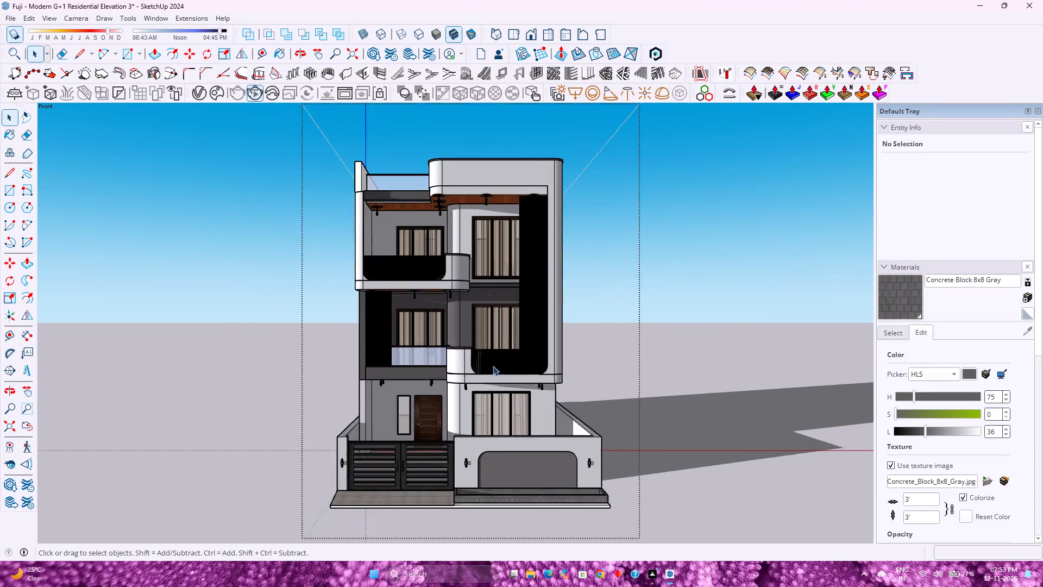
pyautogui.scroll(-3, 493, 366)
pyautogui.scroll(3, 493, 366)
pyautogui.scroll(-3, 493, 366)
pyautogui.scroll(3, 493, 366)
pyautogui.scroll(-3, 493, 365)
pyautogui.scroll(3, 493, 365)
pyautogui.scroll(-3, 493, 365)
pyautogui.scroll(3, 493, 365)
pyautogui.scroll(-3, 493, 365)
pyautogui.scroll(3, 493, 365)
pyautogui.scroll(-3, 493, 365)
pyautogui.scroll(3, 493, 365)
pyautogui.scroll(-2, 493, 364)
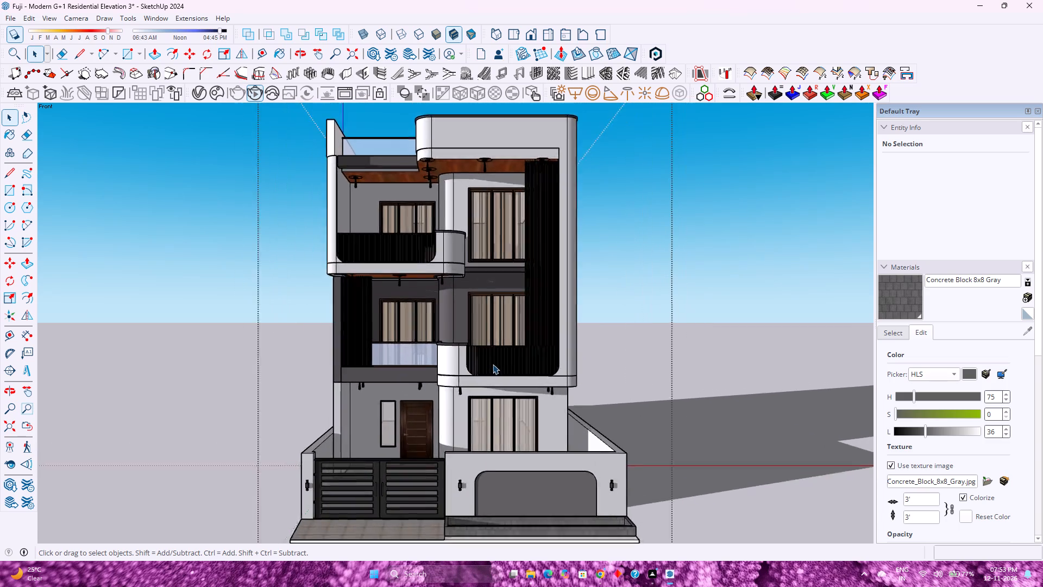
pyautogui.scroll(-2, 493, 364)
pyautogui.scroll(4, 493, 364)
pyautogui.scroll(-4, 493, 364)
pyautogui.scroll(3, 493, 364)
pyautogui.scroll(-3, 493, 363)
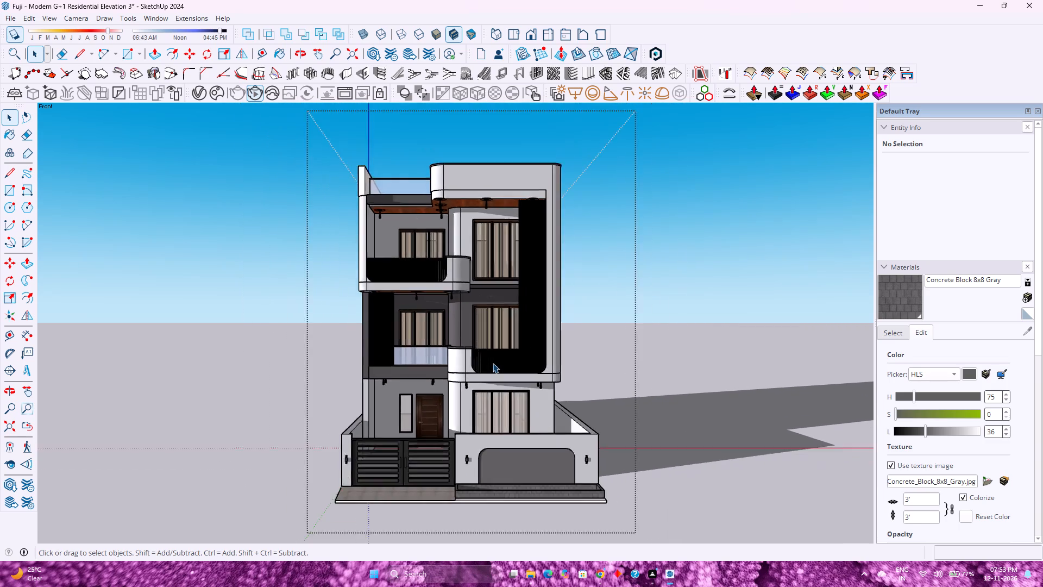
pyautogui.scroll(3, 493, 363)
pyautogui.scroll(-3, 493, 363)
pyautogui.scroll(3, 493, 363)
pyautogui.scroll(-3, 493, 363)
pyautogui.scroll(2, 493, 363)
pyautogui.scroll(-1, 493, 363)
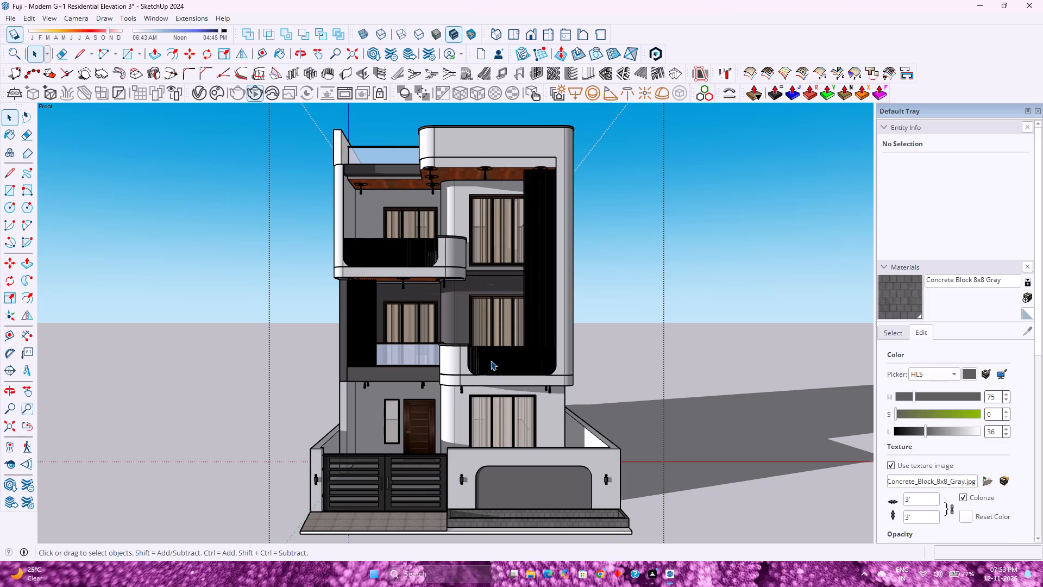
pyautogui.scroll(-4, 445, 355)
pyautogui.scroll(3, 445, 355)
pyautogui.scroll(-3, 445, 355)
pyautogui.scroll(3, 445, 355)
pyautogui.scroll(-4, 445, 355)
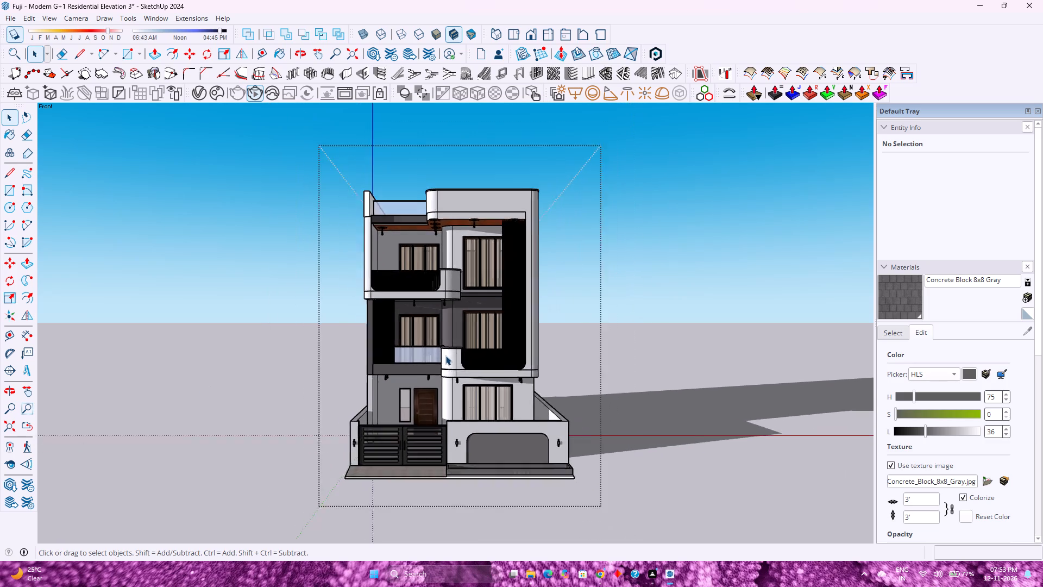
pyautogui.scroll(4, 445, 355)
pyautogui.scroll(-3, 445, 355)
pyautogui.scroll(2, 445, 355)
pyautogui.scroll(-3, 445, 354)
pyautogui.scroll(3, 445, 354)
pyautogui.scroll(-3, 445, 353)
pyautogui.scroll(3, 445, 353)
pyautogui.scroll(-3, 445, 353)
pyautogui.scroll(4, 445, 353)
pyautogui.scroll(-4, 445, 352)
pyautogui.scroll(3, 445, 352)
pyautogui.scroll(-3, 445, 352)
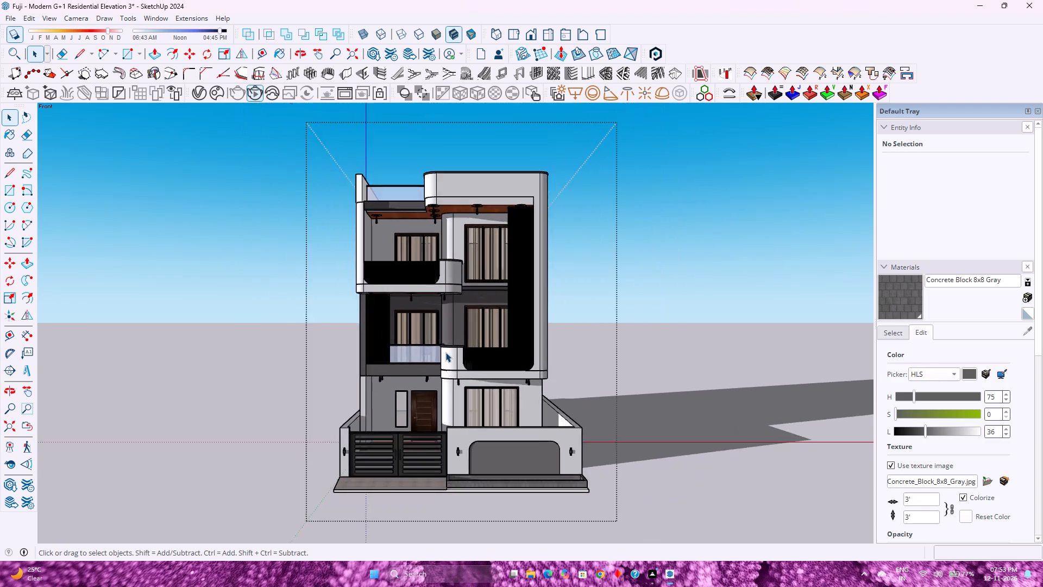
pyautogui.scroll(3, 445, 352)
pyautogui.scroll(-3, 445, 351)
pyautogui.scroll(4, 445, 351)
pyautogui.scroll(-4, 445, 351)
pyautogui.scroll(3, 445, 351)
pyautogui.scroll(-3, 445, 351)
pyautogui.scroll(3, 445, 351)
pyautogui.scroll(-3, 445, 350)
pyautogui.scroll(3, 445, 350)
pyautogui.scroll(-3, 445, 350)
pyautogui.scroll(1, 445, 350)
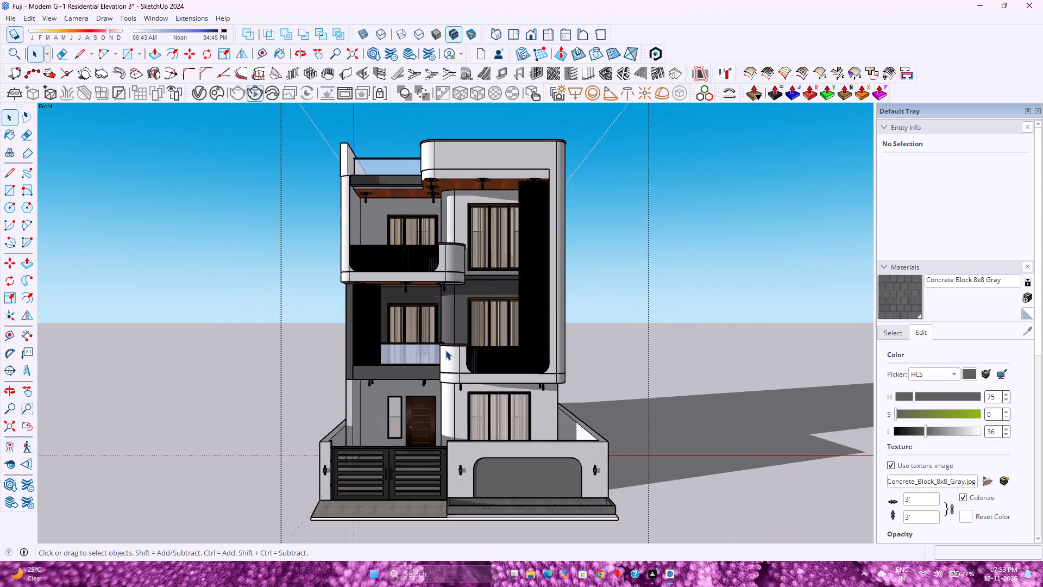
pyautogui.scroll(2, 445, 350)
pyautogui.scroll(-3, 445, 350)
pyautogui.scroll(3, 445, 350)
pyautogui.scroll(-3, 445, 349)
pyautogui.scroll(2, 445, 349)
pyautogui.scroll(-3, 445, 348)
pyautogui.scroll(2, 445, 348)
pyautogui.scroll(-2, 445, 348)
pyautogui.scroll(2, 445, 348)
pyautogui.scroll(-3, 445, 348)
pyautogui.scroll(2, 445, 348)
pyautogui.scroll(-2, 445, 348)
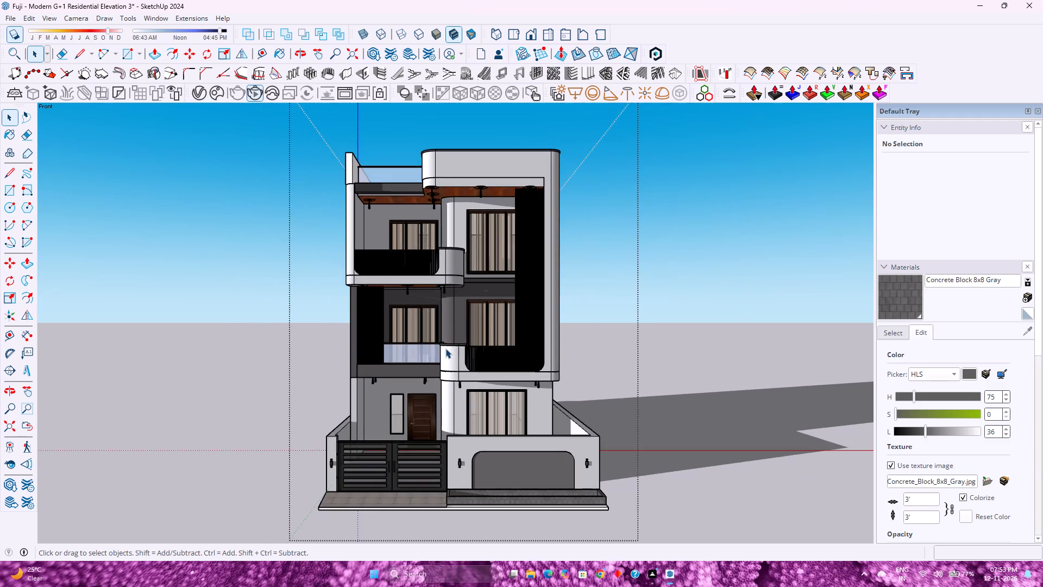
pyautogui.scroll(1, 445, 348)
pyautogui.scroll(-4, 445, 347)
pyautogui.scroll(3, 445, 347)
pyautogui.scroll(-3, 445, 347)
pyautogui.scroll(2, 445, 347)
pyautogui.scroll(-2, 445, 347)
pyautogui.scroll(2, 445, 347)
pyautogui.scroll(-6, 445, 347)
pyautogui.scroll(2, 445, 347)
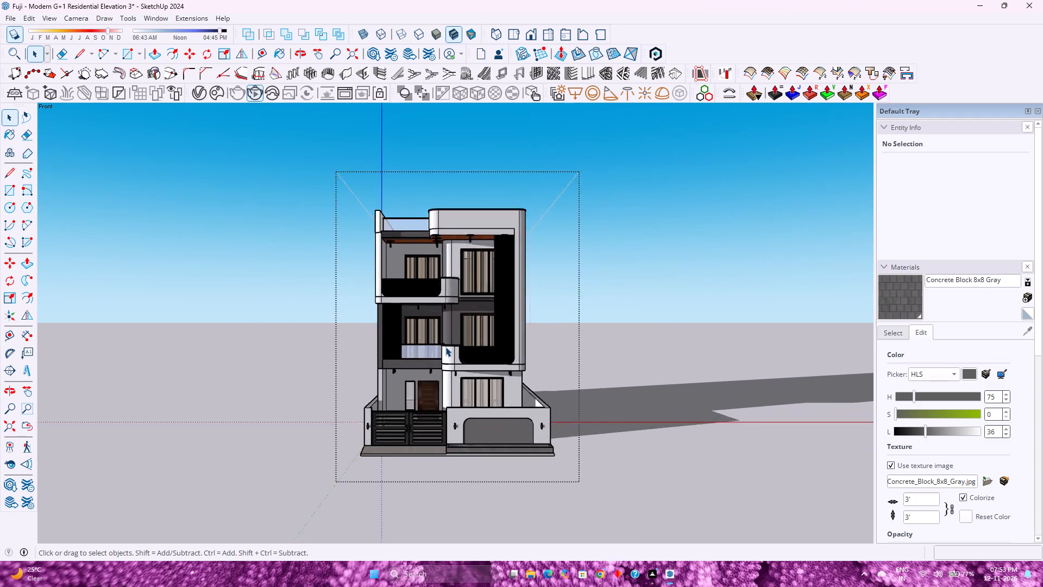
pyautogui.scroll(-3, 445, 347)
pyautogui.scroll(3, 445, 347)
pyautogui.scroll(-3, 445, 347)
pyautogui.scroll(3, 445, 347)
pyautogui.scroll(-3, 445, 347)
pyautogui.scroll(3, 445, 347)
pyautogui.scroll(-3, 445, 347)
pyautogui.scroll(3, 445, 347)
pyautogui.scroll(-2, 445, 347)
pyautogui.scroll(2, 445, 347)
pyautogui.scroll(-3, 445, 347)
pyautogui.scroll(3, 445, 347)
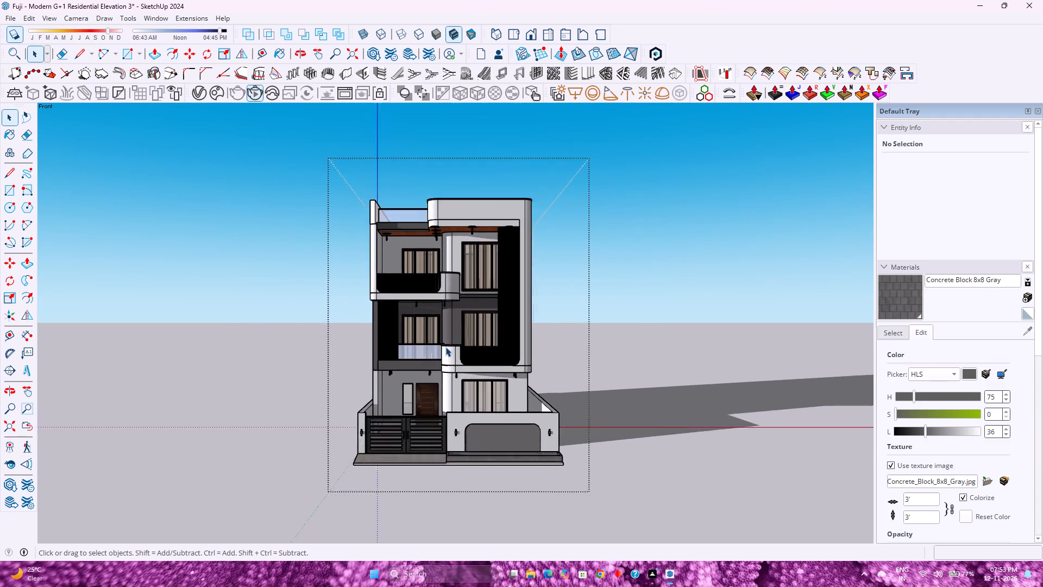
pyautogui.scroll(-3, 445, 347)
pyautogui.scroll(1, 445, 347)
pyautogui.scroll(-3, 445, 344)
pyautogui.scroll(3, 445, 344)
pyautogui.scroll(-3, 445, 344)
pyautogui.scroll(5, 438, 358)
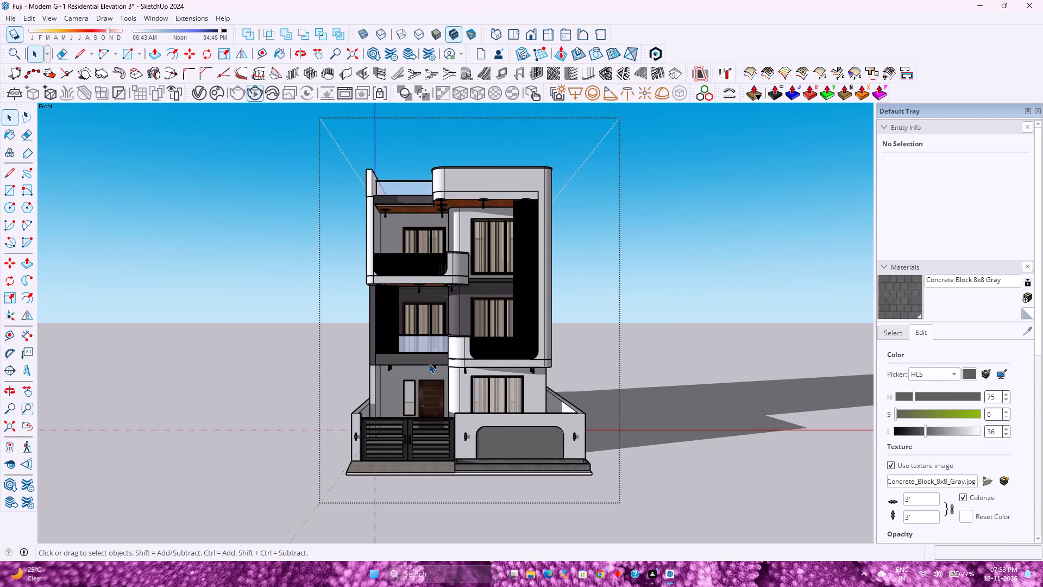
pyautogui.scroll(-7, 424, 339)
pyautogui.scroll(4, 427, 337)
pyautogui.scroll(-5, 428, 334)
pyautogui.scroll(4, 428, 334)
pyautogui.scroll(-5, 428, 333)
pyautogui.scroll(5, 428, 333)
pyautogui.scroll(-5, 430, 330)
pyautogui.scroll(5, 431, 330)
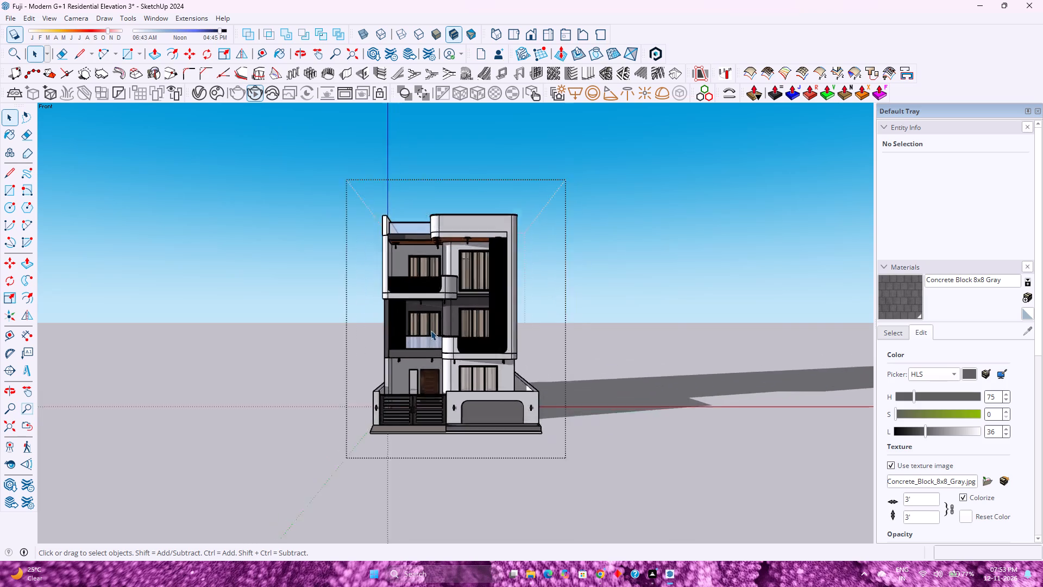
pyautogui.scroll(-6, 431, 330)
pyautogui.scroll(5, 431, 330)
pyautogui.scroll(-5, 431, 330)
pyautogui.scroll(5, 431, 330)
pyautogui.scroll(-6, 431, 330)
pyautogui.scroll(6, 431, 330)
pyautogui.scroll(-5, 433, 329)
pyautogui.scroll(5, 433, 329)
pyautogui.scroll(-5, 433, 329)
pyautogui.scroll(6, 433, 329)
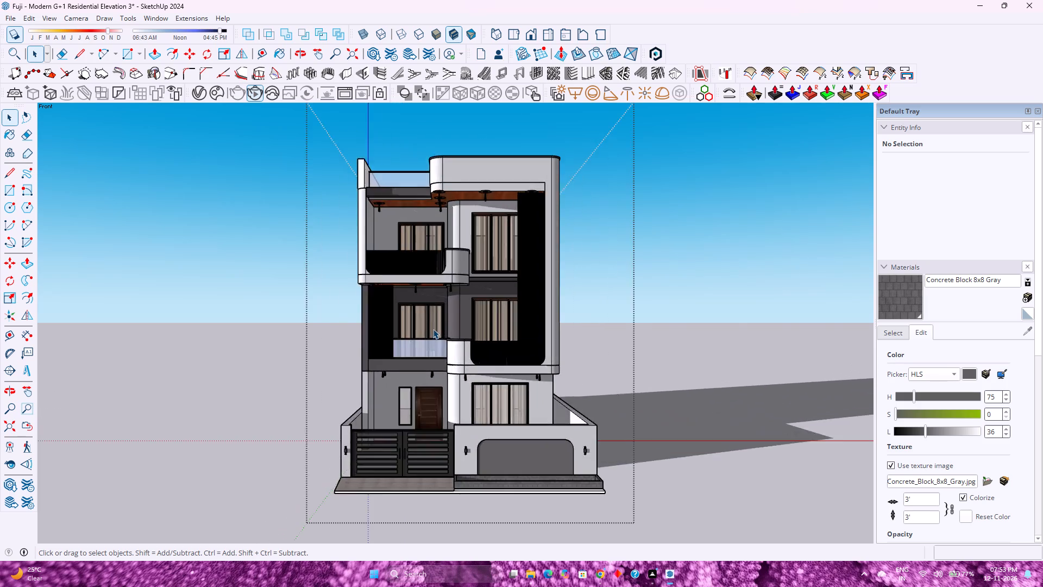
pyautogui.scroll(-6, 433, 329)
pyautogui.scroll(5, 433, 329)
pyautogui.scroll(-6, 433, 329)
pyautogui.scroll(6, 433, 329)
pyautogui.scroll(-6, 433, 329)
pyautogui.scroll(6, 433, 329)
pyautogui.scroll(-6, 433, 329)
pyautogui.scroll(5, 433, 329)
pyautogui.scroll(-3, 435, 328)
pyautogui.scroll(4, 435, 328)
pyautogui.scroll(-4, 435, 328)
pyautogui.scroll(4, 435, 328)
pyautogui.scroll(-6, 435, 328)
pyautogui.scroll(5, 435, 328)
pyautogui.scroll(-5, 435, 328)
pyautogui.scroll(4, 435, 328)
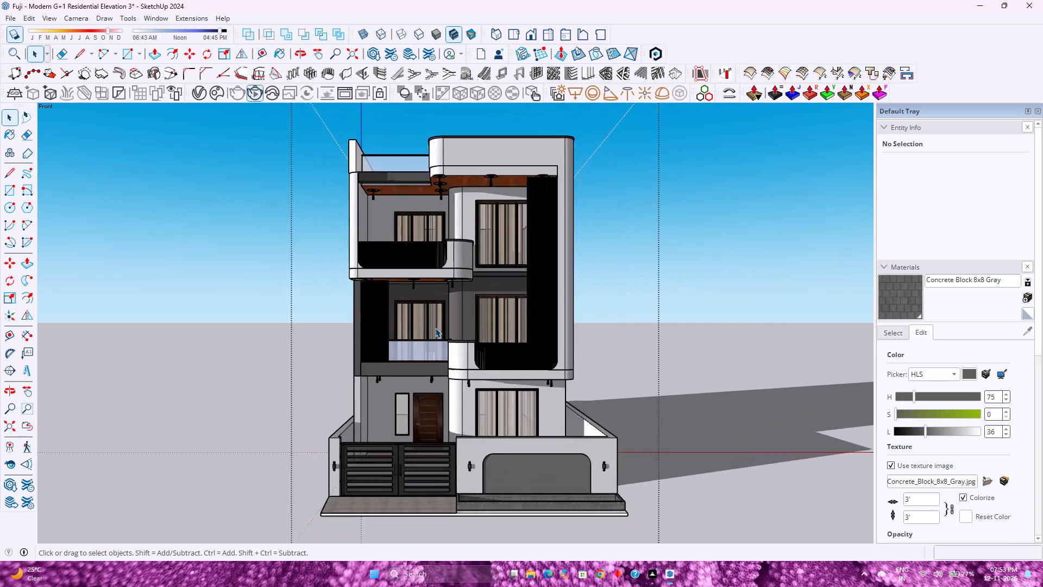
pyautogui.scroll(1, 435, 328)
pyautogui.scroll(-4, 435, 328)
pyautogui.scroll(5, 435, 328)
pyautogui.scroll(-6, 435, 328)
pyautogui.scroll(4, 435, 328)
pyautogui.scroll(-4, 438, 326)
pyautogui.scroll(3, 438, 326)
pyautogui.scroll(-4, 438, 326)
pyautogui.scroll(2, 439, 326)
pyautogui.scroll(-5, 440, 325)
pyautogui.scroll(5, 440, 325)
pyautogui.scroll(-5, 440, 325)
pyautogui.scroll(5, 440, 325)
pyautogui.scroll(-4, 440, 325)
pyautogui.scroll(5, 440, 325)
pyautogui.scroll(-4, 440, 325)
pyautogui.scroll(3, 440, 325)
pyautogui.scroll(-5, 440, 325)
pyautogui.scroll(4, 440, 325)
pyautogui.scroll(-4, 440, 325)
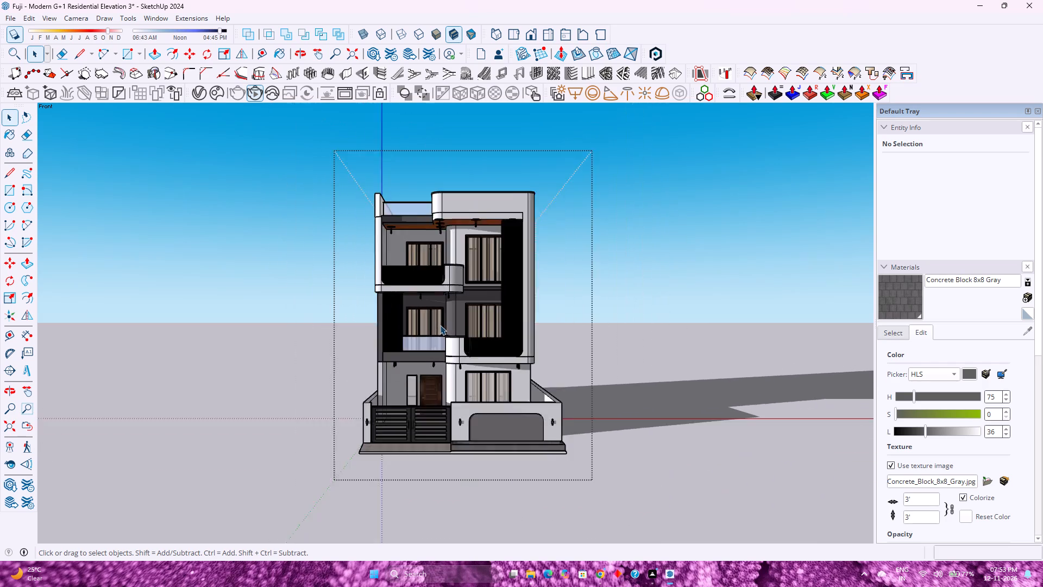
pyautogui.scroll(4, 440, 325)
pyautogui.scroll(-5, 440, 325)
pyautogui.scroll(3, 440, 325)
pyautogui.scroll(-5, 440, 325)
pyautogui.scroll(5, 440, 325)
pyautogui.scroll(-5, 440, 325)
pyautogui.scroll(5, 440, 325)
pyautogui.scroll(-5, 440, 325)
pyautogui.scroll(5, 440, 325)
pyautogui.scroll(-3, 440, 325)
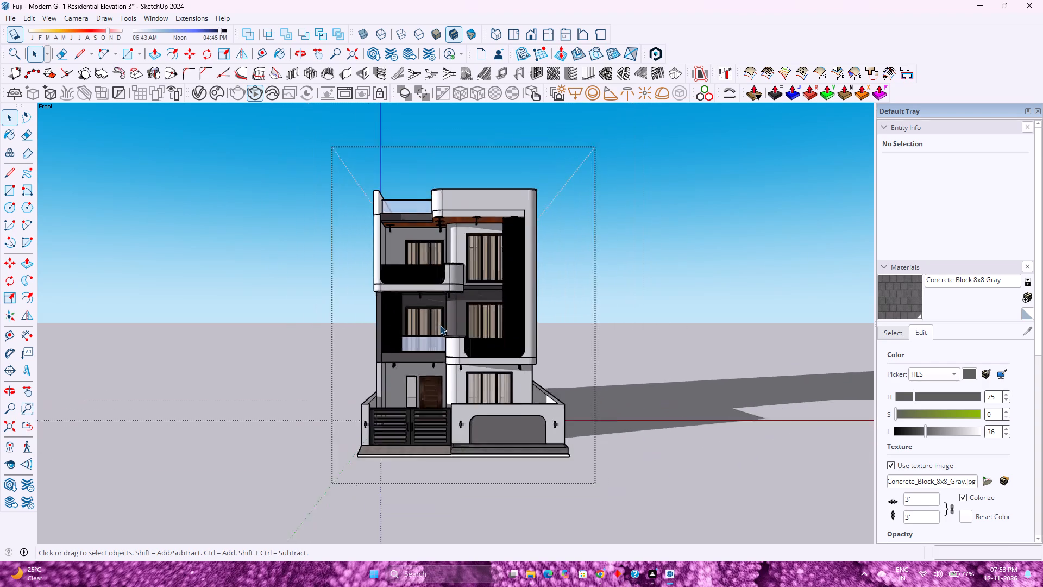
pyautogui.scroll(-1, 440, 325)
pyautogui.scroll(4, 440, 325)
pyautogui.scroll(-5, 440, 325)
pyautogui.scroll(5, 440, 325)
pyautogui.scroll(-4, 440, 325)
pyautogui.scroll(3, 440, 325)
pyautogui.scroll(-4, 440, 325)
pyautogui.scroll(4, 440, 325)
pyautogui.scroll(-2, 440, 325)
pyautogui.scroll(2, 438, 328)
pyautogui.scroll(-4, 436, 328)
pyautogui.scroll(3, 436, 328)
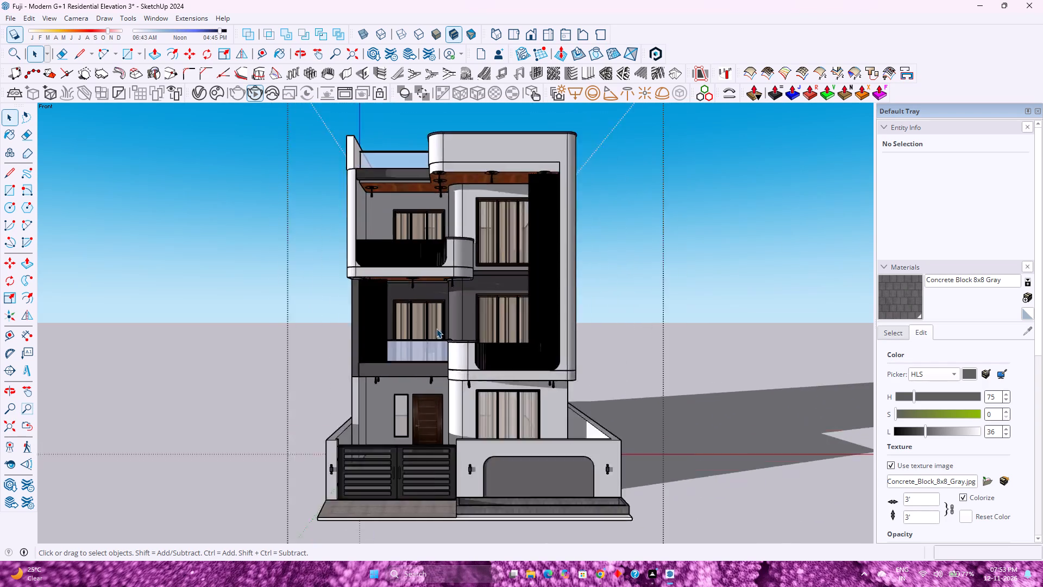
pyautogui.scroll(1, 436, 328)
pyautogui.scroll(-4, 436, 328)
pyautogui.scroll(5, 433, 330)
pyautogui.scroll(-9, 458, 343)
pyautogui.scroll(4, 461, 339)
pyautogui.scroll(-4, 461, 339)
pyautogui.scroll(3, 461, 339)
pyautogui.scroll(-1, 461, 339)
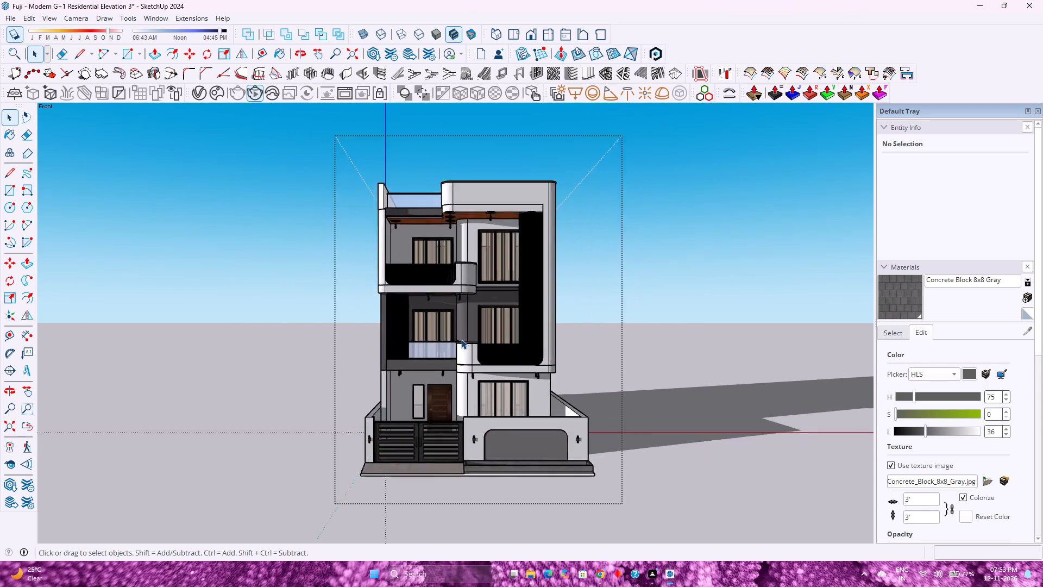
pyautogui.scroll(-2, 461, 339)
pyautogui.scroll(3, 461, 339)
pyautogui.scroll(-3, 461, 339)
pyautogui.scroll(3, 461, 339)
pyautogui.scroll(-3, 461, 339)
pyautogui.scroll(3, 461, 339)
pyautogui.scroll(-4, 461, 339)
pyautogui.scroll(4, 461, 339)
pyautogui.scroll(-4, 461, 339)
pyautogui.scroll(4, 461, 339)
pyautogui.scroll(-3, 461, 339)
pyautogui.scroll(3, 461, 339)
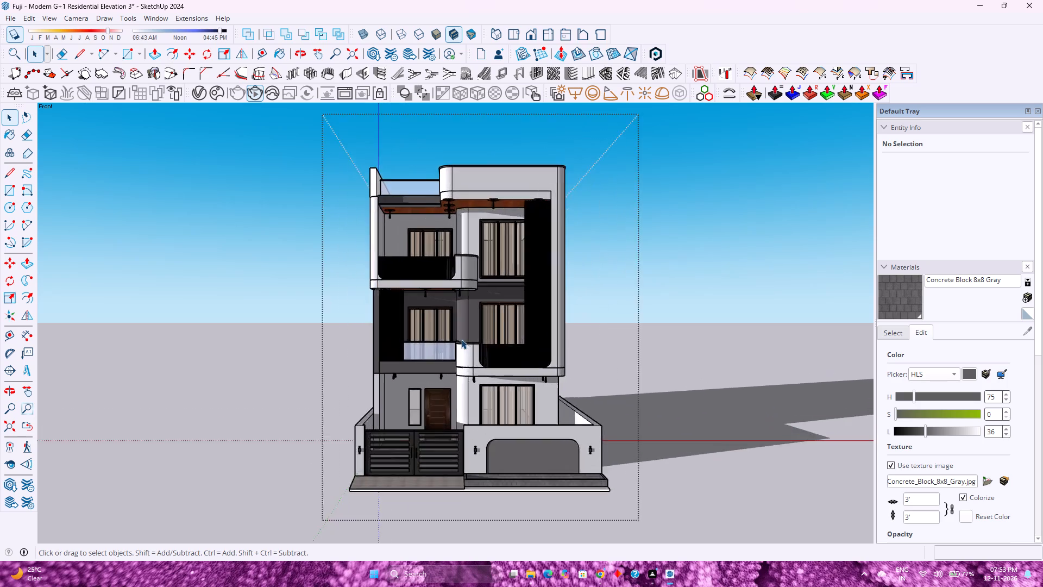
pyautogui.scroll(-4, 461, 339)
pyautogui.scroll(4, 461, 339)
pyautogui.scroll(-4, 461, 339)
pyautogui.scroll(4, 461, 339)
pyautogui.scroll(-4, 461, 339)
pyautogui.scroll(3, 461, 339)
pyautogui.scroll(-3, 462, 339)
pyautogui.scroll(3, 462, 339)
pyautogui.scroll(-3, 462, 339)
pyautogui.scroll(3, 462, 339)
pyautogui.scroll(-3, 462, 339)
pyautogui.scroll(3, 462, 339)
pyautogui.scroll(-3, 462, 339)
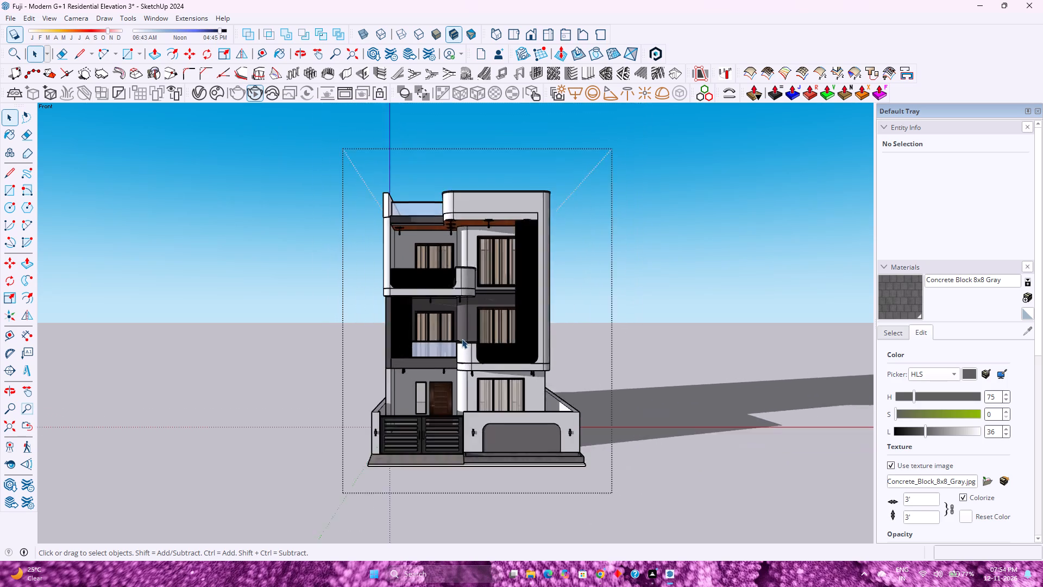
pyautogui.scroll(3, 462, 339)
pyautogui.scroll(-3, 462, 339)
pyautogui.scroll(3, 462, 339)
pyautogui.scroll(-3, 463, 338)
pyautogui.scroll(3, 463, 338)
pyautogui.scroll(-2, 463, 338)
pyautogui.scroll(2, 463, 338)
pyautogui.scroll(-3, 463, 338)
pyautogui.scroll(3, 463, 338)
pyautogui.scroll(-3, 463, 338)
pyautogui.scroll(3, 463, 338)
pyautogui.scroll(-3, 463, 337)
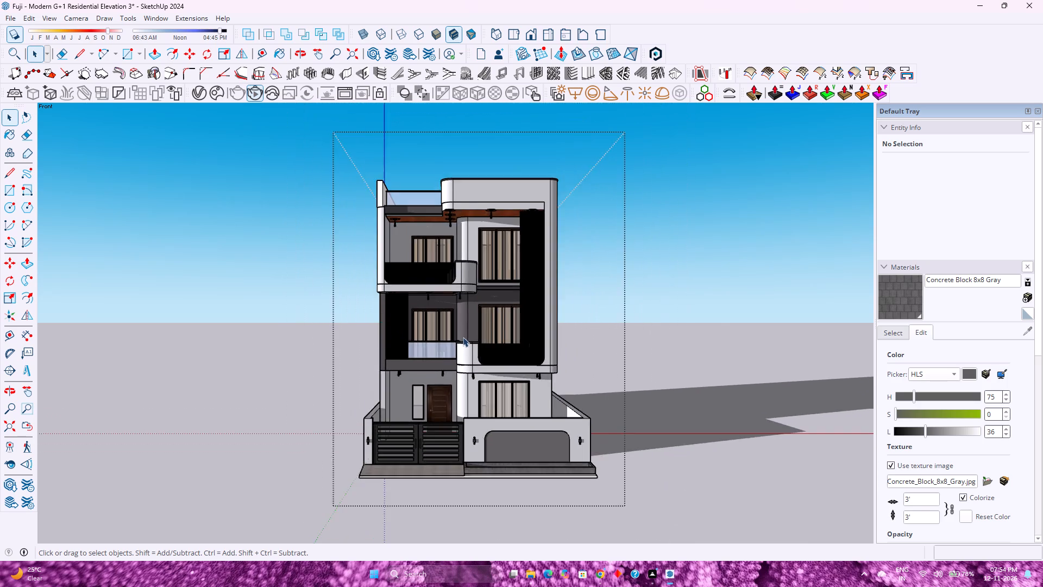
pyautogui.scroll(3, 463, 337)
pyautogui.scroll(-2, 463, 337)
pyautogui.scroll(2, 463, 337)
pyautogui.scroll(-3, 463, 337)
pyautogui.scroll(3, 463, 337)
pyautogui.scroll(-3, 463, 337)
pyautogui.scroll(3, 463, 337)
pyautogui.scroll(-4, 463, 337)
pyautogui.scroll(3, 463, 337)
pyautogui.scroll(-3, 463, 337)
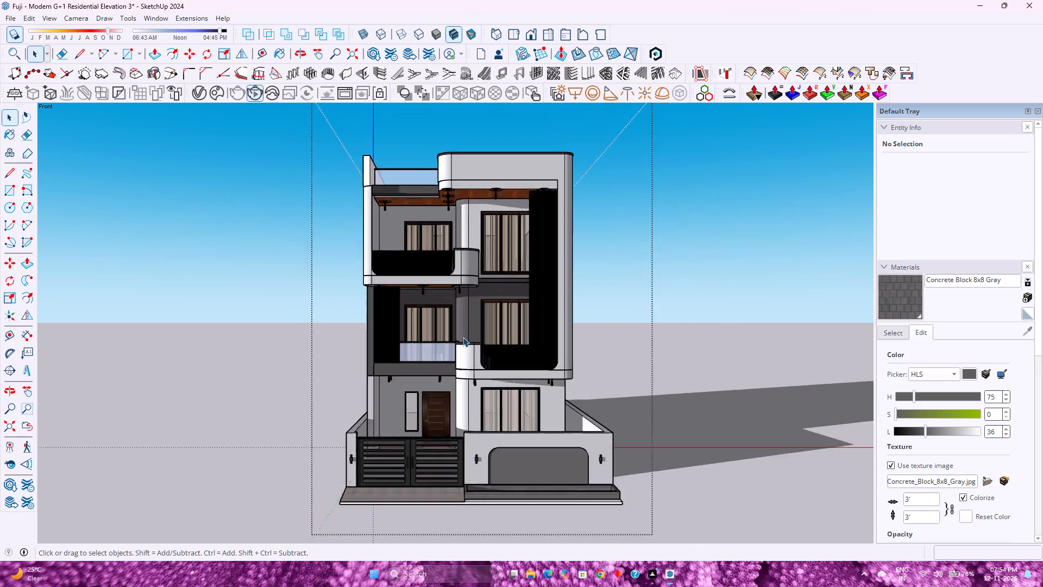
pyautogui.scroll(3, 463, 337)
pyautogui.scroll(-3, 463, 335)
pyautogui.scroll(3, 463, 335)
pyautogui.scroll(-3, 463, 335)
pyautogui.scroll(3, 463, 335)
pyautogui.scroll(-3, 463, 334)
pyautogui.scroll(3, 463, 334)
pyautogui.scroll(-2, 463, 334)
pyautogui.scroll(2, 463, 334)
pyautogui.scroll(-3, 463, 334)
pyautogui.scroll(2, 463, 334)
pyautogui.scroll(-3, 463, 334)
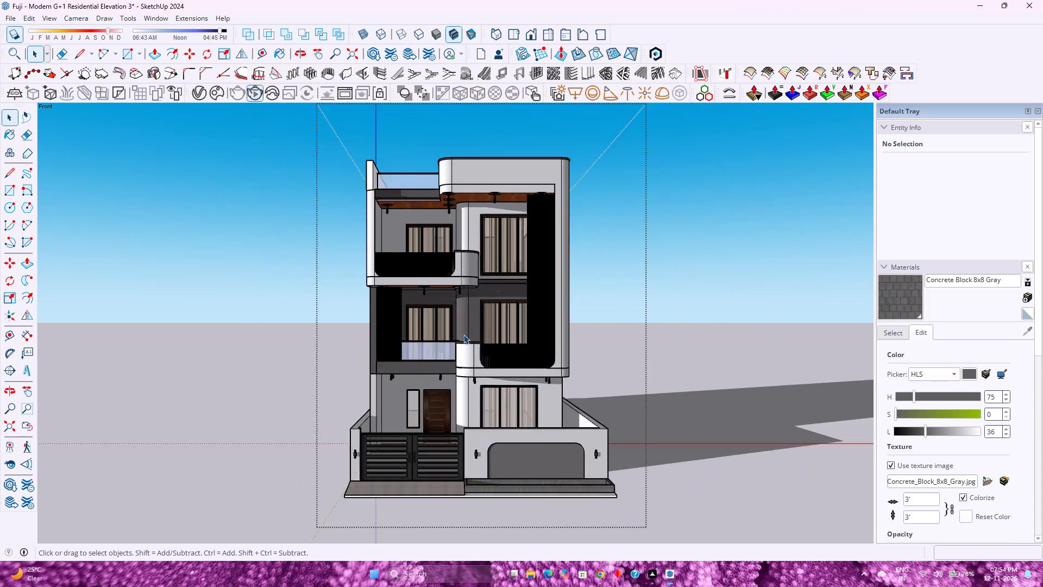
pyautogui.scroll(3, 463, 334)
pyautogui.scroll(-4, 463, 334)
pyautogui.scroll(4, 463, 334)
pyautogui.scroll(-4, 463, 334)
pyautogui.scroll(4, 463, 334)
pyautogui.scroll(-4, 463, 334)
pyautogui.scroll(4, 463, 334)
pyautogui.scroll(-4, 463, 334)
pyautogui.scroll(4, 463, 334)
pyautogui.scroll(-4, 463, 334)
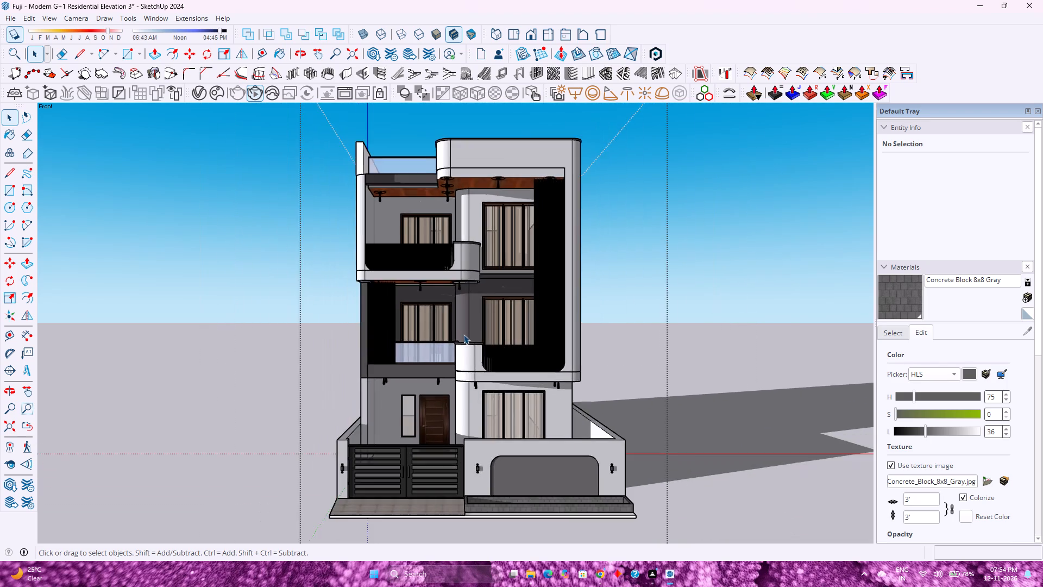
# Examine the middle of the front facade up close, covering the balcony railings, slat screens, curved parapets, windows and entrance door.
pyautogui.scroll(4, 463, 334)
pyautogui.scroll(-4, 463, 334)
pyautogui.scroll(3, 463, 334)
pyautogui.scroll(-3, 463, 334)
pyautogui.scroll(3, 463, 334)
pyautogui.scroll(-3, 464, 334)
pyautogui.scroll(3, 464, 334)
pyautogui.scroll(-4, 464, 334)
pyautogui.scroll(4, 464, 334)
pyautogui.scroll(-3, 464, 334)
pyautogui.scroll(2, 464, 334)
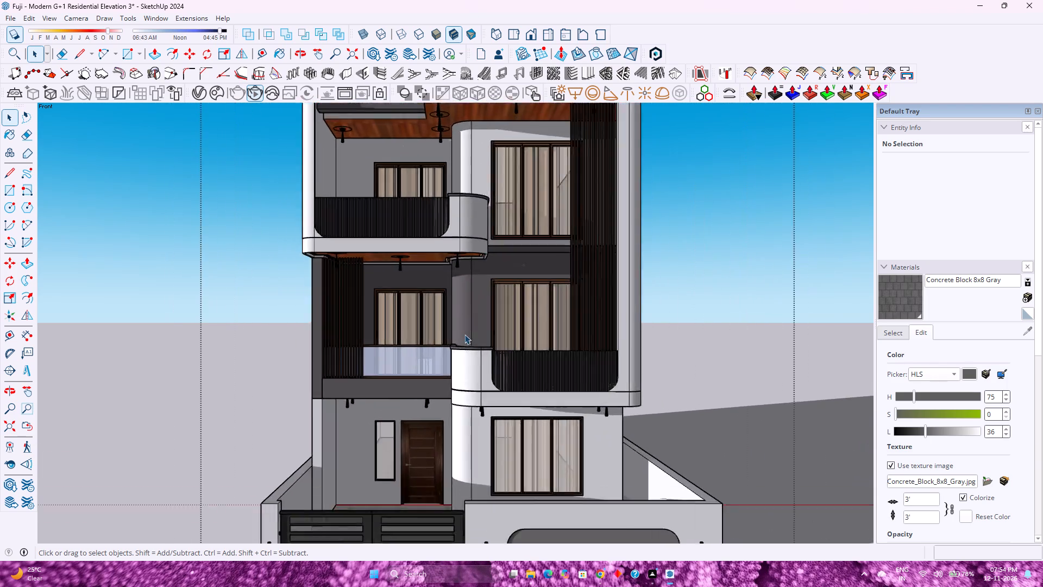
pyautogui.scroll(1, 464, 334)
pyautogui.scroll(-3, 464, 334)
pyautogui.scroll(3, 464, 334)
pyautogui.scroll(-3, 464, 334)
pyautogui.scroll(3, 464, 334)
pyautogui.scroll(-4, 464, 334)
pyautogui.scroll(4, 464, 334)
pyautogui.scroll(-4, 464, 334)
pyautogui.scroll(4, 464, 334)
pyautogui.scroll(-4, 464, 334)
pyautogui.scroll(3, 464, 334)
pyautogui.scroll(-3, 464, 334)
pyautogui.scroll(3, 464, 334)
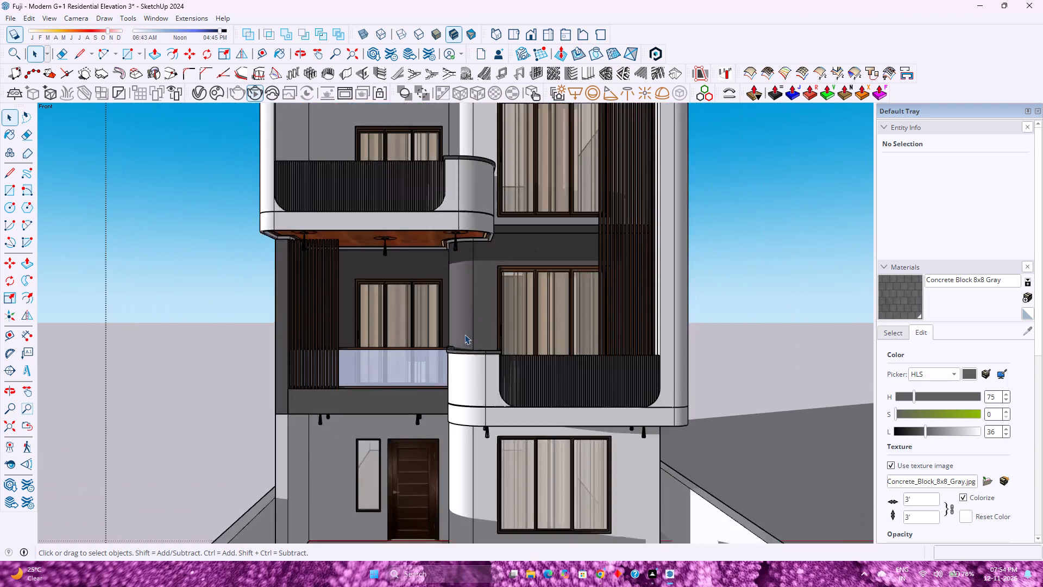
# Examine the front facade from the upper balcony down to the entrance door, including the slat screens, railings and curtained windows.
pyautogui.scroll(-3, 464, 334)
pyautogui.scroll(1, 464, 334)
pyautogui.scroll(-4, 465, 333)
pyautogui.scroll(3, 465, 333)
pyautogui.scroll(-4, 465, 333)
pyautogui.scroll(4, 465, 333)
pyautogui.scroll(-4, 465, 333)
pyautogui.scroll(4, 465, 333)
pyautogui.scroll(-3, 465, 333)
pyautogui.scroll(3, 465, 333)
pyautogui.scroll(-4, 465, 333)
pyautogui.scroll(4, 465, 333)
pyautogui.scroll(-4, 465, 333)
pyautogui.scroll(4, 465, 333)
pyautogui.scroll(-4, 465, 333)
pyautogui.scroll(3, 465, 333)
pyautogui.scroll(-3, 465, 333)
pyautogui.scroll(4, 465, 333)
pyautogui.scroll(-4, 465, 333)
pyautogui.scroll(3, 465, 333)
pyautogui.scroll(-2, 465, 333)
pyautogui.scroll(2, 465, 333)
pyautogui.scroll(-2, 465, 333)
pyautogui.scroll(3, 465, 333)
pyautogui.scroll(-4, 465, 333)
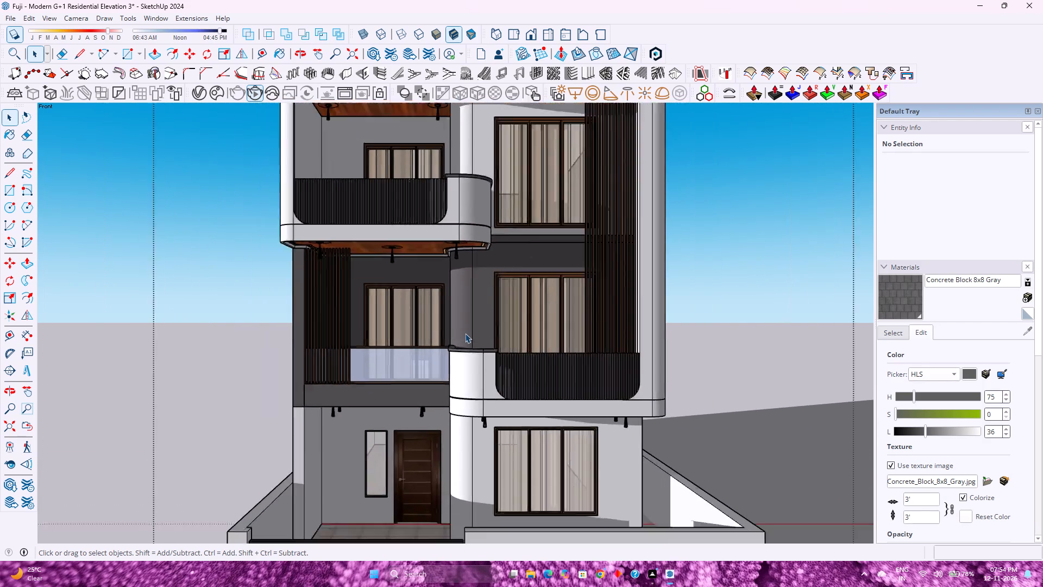
pyautogui.scroll(3, 465, 333)
pyautogui.scroll(-4, 465, 333)
pyautogui.scroll(4, 465, 333)
pyautogui.scroll(-4, 465, 333)
pyautogui.scroll(4, 465, 333)
pyautogui.scroll(-4, 465, 333)
pyautogui.scroll(4, 465, 333)
pyautogui.scroll(-4, 465, 333)
pyautogui.scroll(3, 465, 333)
pyautogui.scroll(-4, 465, 333)
pyautogui.scroll(3, 465, 333)
pyautogui.scroll(-3, 465, 333)
pyautogui.scroll(3, 465, 333)
pyautogui.scroll(-4, 465, 333)
pyautogui.scroll(4, 465, 333)
pyautogui.scroll(-4, 465, 333)
pyautogui.scroll(4, 465, 333)
pyautogui.scroll(-3, 465, 333)
pyautogui.scroll(3, 465, 333)
pyautogui.scroll(-3, 465, 333)
pyautogui.scroll(3, 465, 333)
pyautogui.scroll(-4, 465, 333)
pyautogui.scroll(4, 465, 333)
pyautogui.scroll(-4, 465, 333)
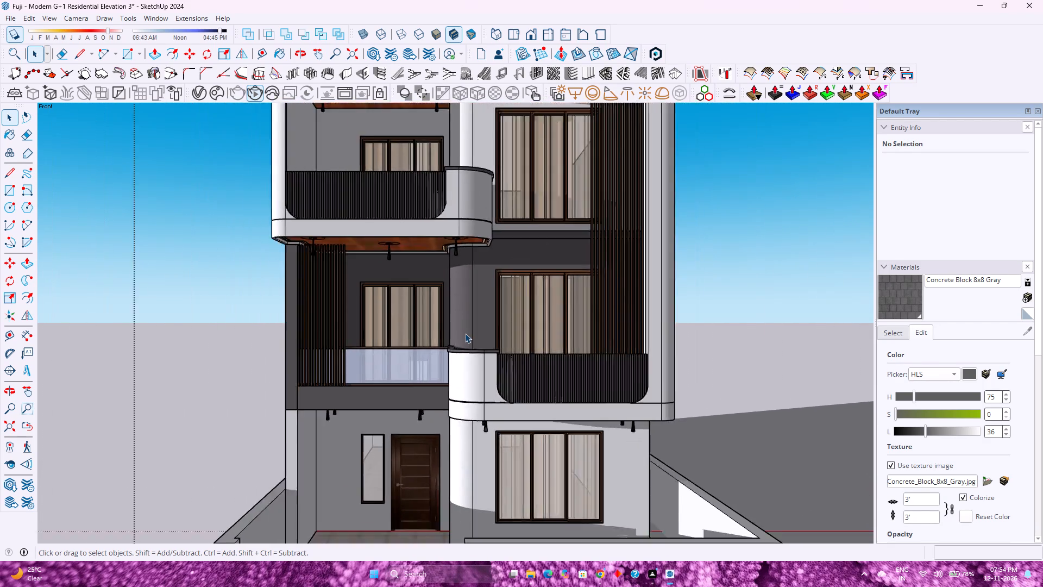
# Inspect the two middle-floor balconies up close, covering the glass and ribbed railings, wood-clad ceiling, pendant lights and vertical slat screens.
pyautogui.scroll(4, 465, 333)
pyautogui.scroll(-4, 465, 333)
pyautogui.scroll(4, 465, 333)
pyautogui.scroll(-4, 465, 333)
pyautogui.scroll(4, 465, 333)
pyautogui.scroll(-4, 465, 333)
pyautogui.scroll(4, 465, 333)
pyautogui.scroll(-5, 465, 333)
pyautogui.scroll(4, 465, 333)
pyautogui.scroll(-4, 465, 333)
pyautogui.scroll(4, 465, 333)
pyautogui.scroll(-4, 465, 333)
pyautogui.scroll(4, 465, 333)
pyautogui.scroll(-4, 465, 333)
pyautogui.scroll(4, 465, 333)
pyautogui.scroll(-4, 465, 333)
pyautogui.scroll(4, 465, 333)
pyautogui.scroll(-4, 465, 333)
pyautogui.scroll(3, 465, 333)
pyautogui.scroll(-3, 465, 333)
pyautogui.scroll(3, 465, 333)
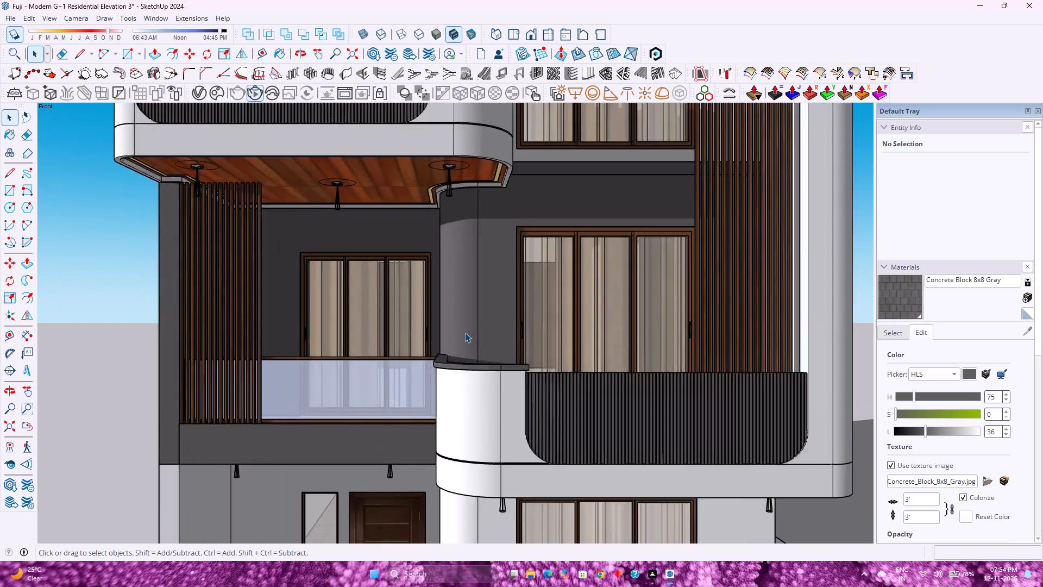
pyautogui.scroll(-3, 465, 333)
pyautogui.scroll(3, 465, 333)
pyautogui.scroll(-3, 465, 333)
pyautogui.scroll(3, 465, 333)
pyautogui.scroll(-3, 465, 333)
pyautogui.scroll(3, 465, 333)
pyautogui.scroll(-3, 465, 333)
pyautogui.scroll(3, 465, 333)
pyautogui.scroll(-4, 465, 333)
pyautogui.scroll(4, 465, 333)
pyautogui.scroll(-4, 465, 333)
pyautogui.scroll(3, 465, 333)
pyautogui.scroll(-3, 465, 333)
pyautogui.scroll(3, 465, 333)
pyautogui.scroll(-4, 465, 333)
pyautogui.scroll(3, 465, 333)
pyautogui.scroll(-3, 465, 333)
pyautogui.scroll(4, 465, 333)
pyautogui.scroll(-4, 465, 333)
pyautogui.scroll(3, 465, 333)
pyautogui.scroll(-3, 465, 333)
pyautogui.scroll(4, 465, 333)
pyautogui.scroll(-3, 465, 333)
pyautogui.scroll(2, 465, 333)
pyautogui.scroll(-3, 465, 333)
pyautogui.scroll(3, 465, 333)
pyautogui.scroll(-3, 465, 333)
pyautogui.scroll(2, 465, 333)
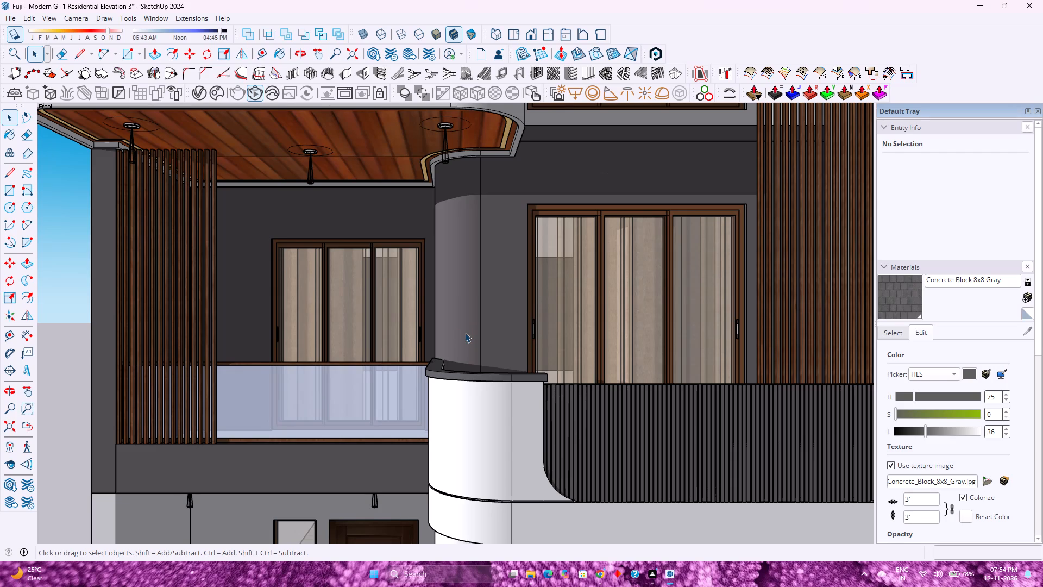
# Inspect the curved parapet and dark rounded wall between the middle-floor balconies, along with the adjoining wood-framed sliding windows.
pyautogui.scroll(2, 465, 333)
pyautogui.scroll(-4, 465, 333)
pyautogui.scroll(3, 465, 333)
pyautogui.scroll(-4, 465, 333)
pyautogui.scroll(4, 465, 333)
pyautogui.scroll(-4, 465, 333)
pyautogui.scroll(3, 465, 333)
pyautogui.scroll(-2, 465, 333)
pyautogui.scroll(3, 465, 333)
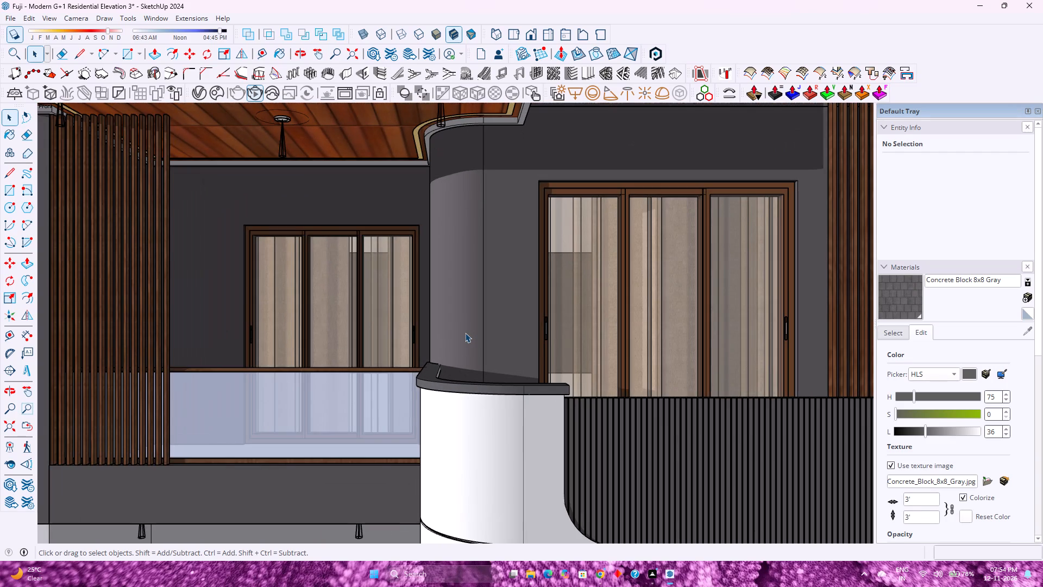
pyautogui.scroll(-3, 465, 333)
pyautogui.scroll(2, 465, 333)
pyautogui.scroll(-3, 465, 333)
pyautogui.scroll(4, 465, 333)
pyautogui.scroll(-4, 465, 333)
pyautogui.scroll(3, 465, 333)
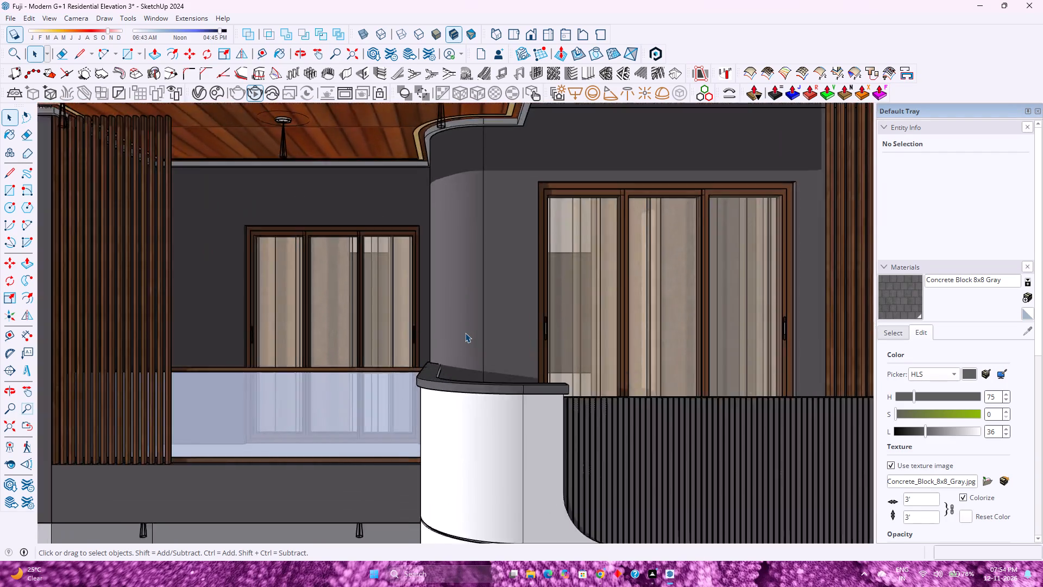
pyautogui.scroll(-4, 465, 333)
pyautogui.scroll(4, 465, 333)
pyautogui.scroll(-4, 465, 333)
pyautogui.scroll(4, 465, 333)
pyautogui.scroll(-4, 465, 333)
pyautogui.scroll(4, 465, 333)
pyautogui.scroll(-4, 465, 333)
pyautogui.scroll(4, 465, 333)
pyautogui.scroll(-4, 465, 333)
pyautogui.scroll(4, 465, 333)
pyautogui.scroll(-3, 465, 333)
pyautogui.scroll(2, 465, 333)
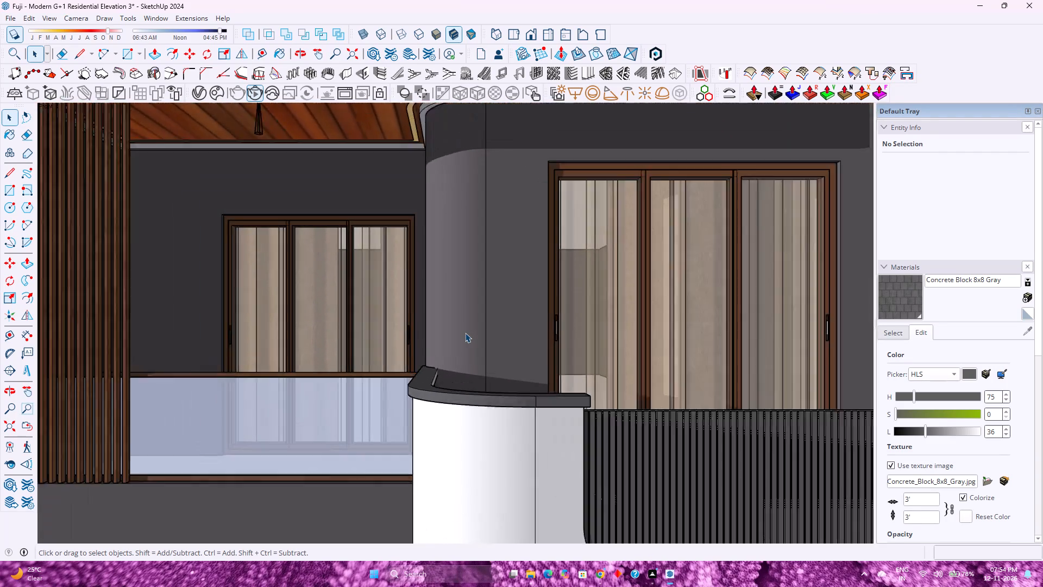
pyautogui.scroll(1, 465, 333)
pyautogui.scroll(-3, 465, 333)
pyautogui.scroll(3, 465, 333)
pyautogui.scroll(-1, 465, 333)
pyautogui.scroll(2, 465, 333)
pyautogui.scroll(-4, 465, 333)
pyautogui.scroll(1, 465, 333)
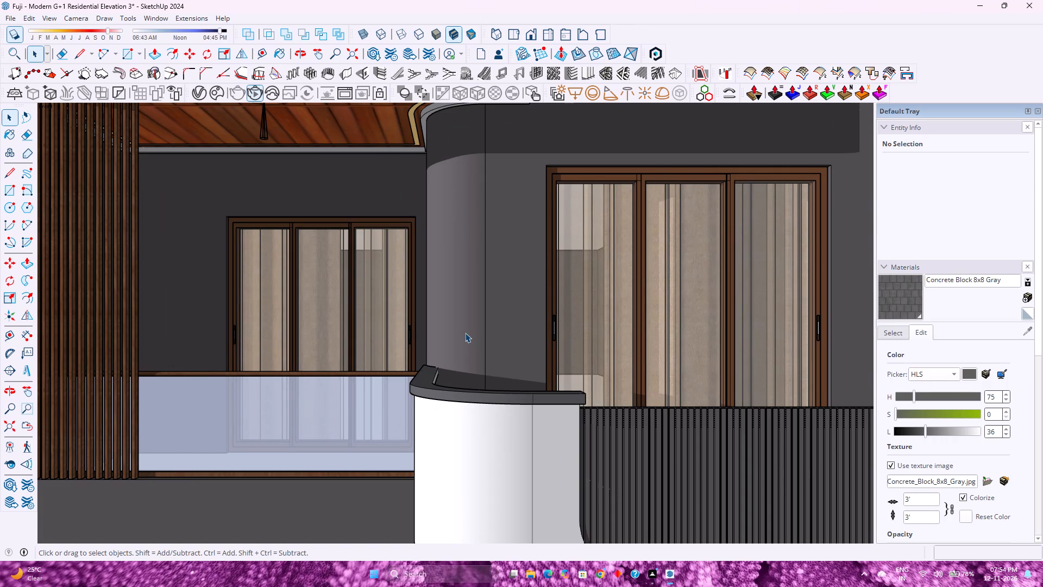
pyautogui.scroll(2, 465, 333)
pyautogui.scroll(-4, 465, 333)
pyautogui.scroll(4, 465, 333)
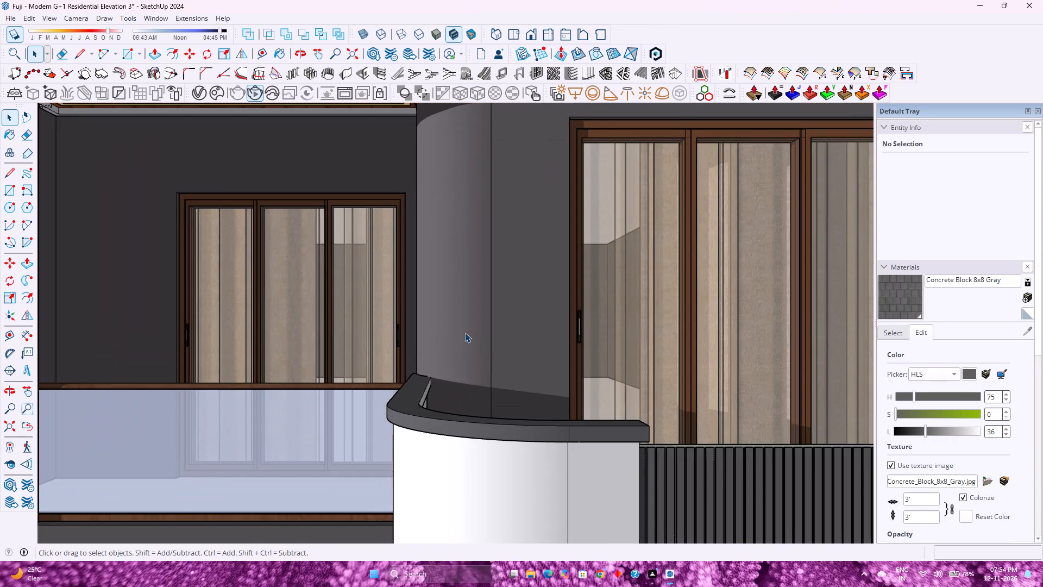
pyautogui.scroll(-4, 465, 333)
pyautogui.scroll(4, 465, 333)
pyautogui.scroll(-4, 465, 333)
pyautogui.scroll(4, 465, 332)
pyautogui.scroll(-3, 465, 332)
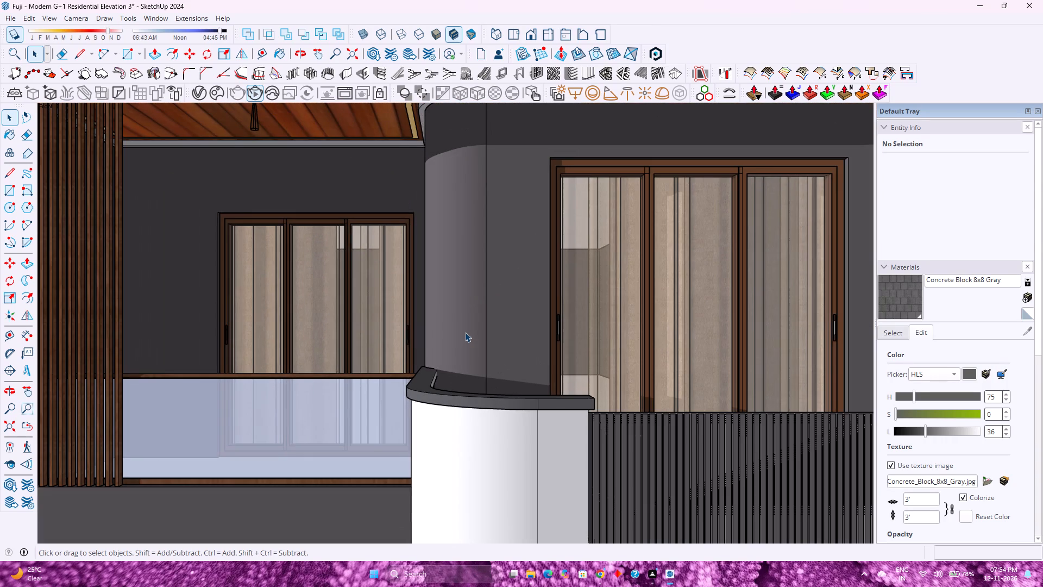
pyautogui.scroll(3, 465, 332)
pyautogui.scroll(-5, 465, 332)
pyautogui.scroll(3, 465, 332)
pyautogui.scroll(-3, 466, 332)
pyautogui.scroll(3, 466, 332)
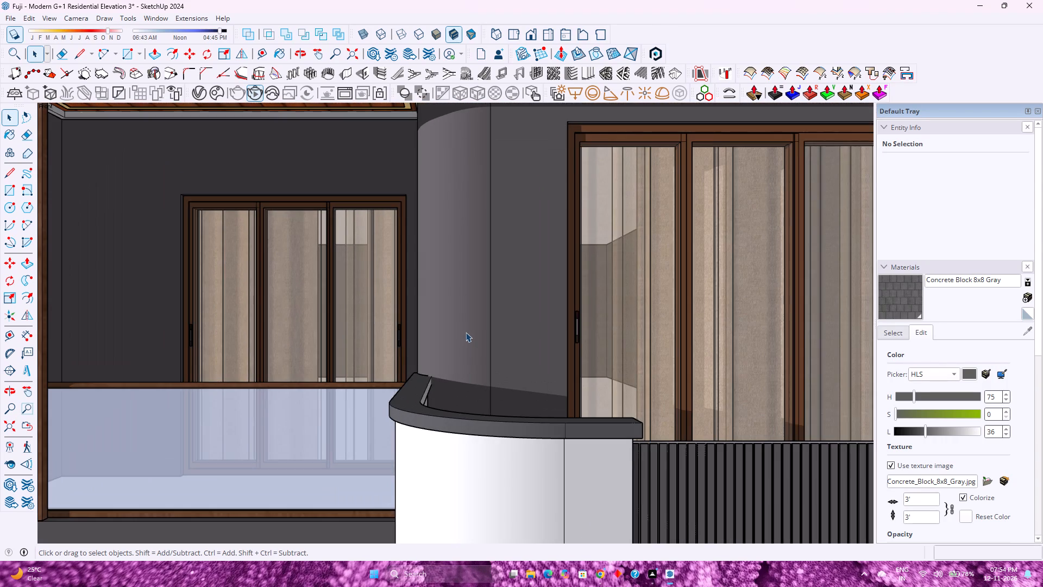
# Select the house group by its dark wall beside the curved column at the middle-floor balconies.
pyautogui.rightClick(466, 332)
pyautogui.scroll(1, 466, 332)
pyautogui.scroll(-4, 466, 332)
pyautogui.click(376, 347)
pyautogui.scroll(-5, 377, 347)
pyautogui.scroll(4, 377, 347)
pyautogui.scroll(-4, 378, 346)
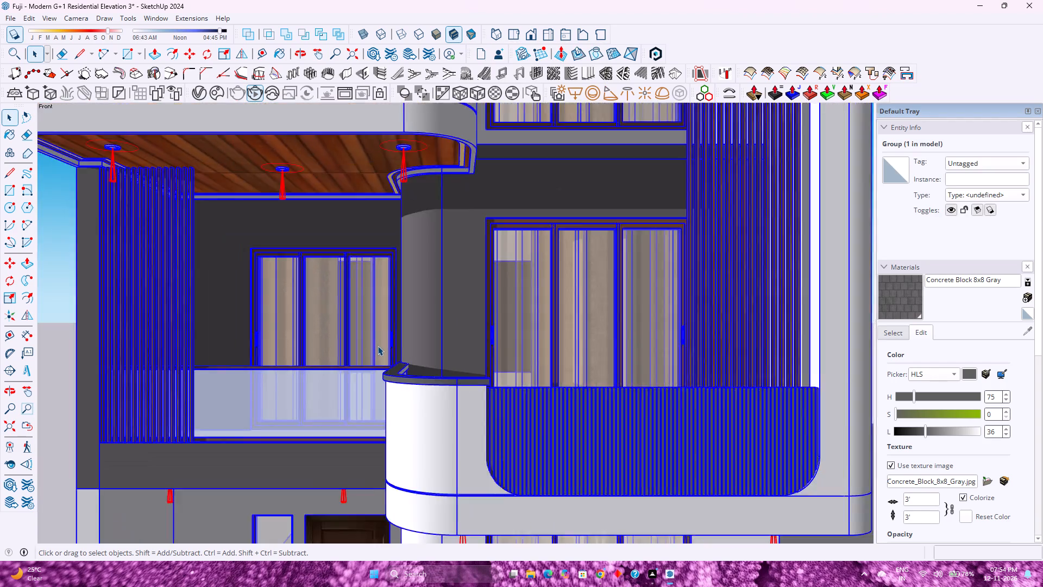
# Examine the two middle-floor balconies with the house group selected, including the slat screens, ribbed railing and wood-clad ceiling.
pyautogui.scroll(-1, 378, 346)
pyautogui.scroll(4, 378, 346)
pyautogui.scroll(-5, 378, 346)
pyautogui.scroll(5, 378, 346)
pyautogui.scroll(-5, 378, 346)
pyautogui.scroll(4, 378, 346)
pyautogui.scroll(-4, 378, 346)
pyautogui.scroll(4, 378, 346)
pyautogui.scroll(-4, 378, 346)
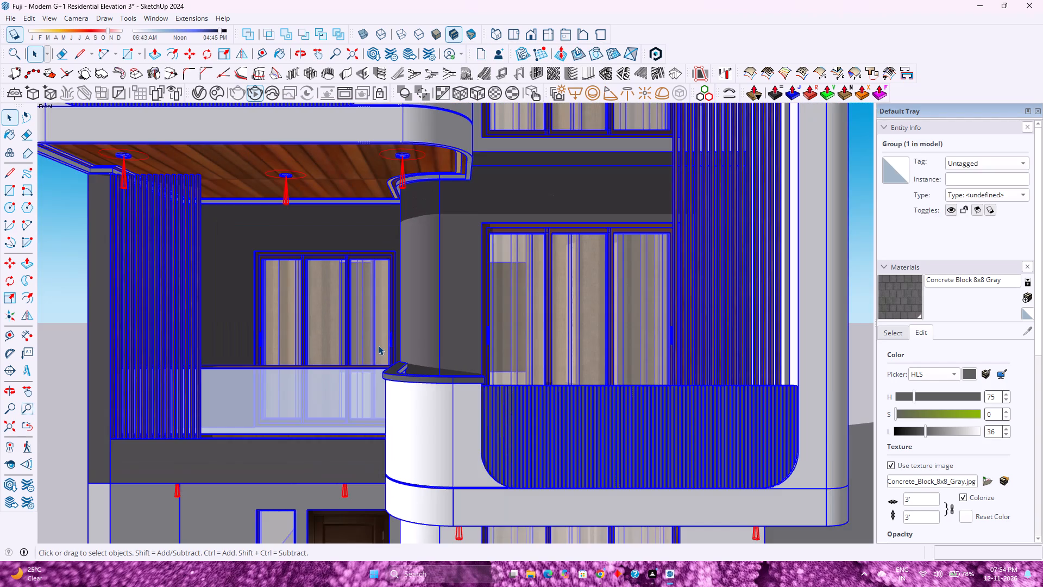
pyautogui.scroll(4, 378, 345)
pyautogui.scroll(-4, 378, 345)
pyautogui.scroll(4, 378, 345)
pyautogui.scroll(-4, 378, 345)
pyautogui.scroll(4, 378, 345)
pyautogui.scroll(-4, 378, 345)
pyautogui.scroll(3, 378, 345)
pyautogui.scroll(-4, 378, 345)
# Inspect the curved parapet cap, rounded dark wall and adjoining sliding windows up close between the middle-floor balconies.
pyautogui.scroll(4, 378, 345)
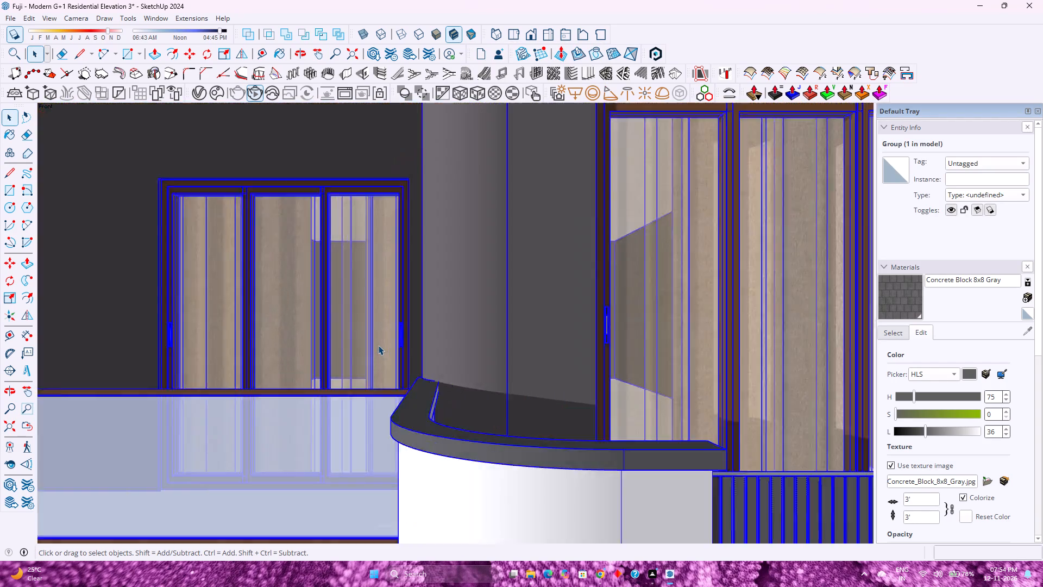
pyautogui.scroll(-4, 378, 345)
pyautogui.scroll(4, 378, 345)
pyautogui.scroll(-4, 378, 345)
pyautogui.scroll(4, 378, 345)
pyautogui.scroll(-4, 378, 345)
pyautogui.scroll(3, 378, 345)
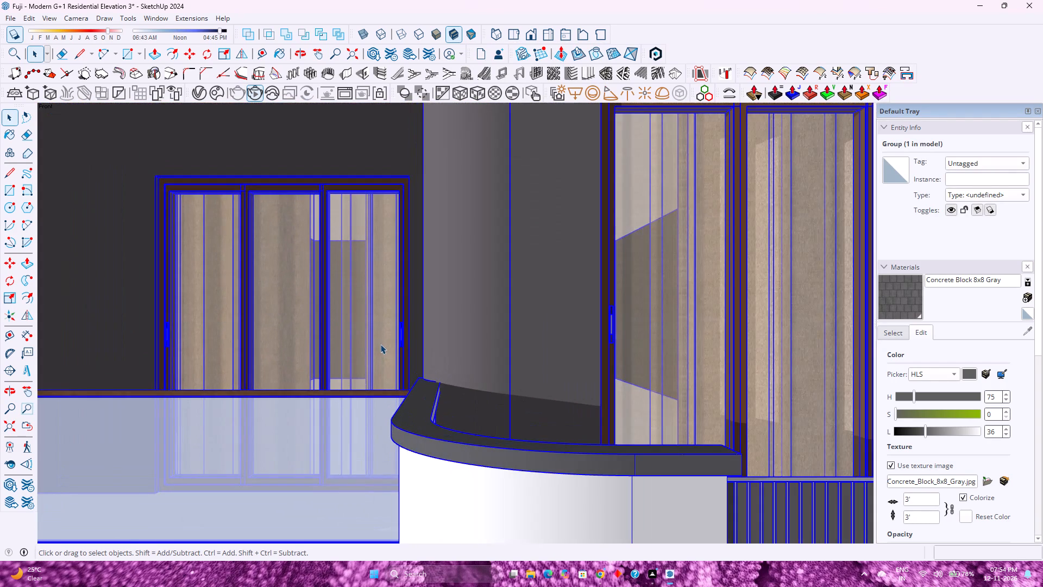
pyautogui.scroll(-3, 380, 344)
pyautogui.scroll(2, 380, 344)
pyautogui.scroll(-2, 380, 344)
pyautogui.scroll(3, 380, 344)
pyautogui.scroll(-1, 380, 344)
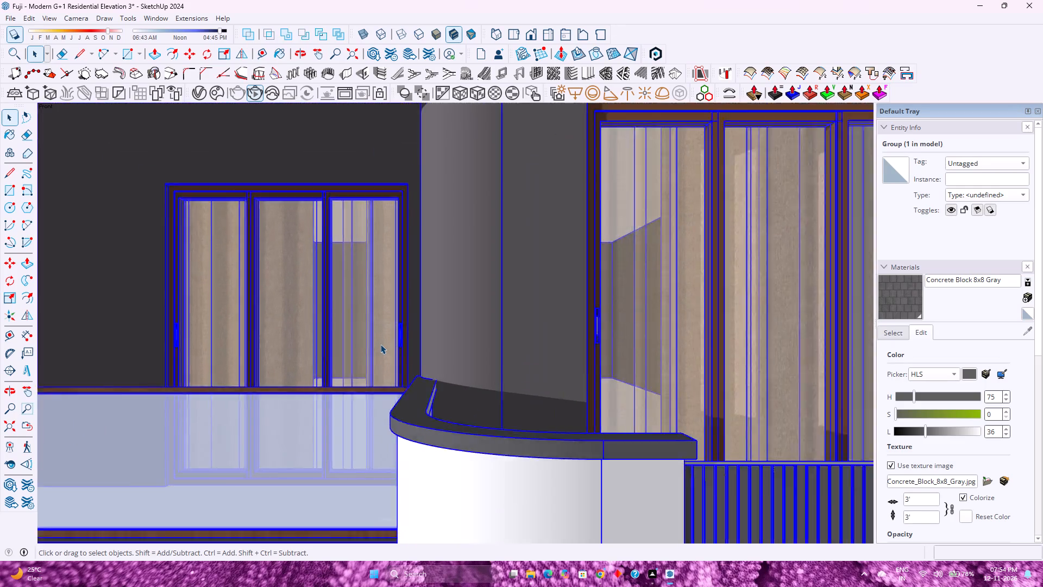
pyautogui.scroll(-2, 380, 344)
pyautogui.scroll(3, 380, 344)
pyautogui.scroll(-4, 380, 344)
pyautogui.scroll(4, 380, 344)
pyautogui.scroll(-5, 380, 344)
pyautogui.scroll(3, 380, 344)
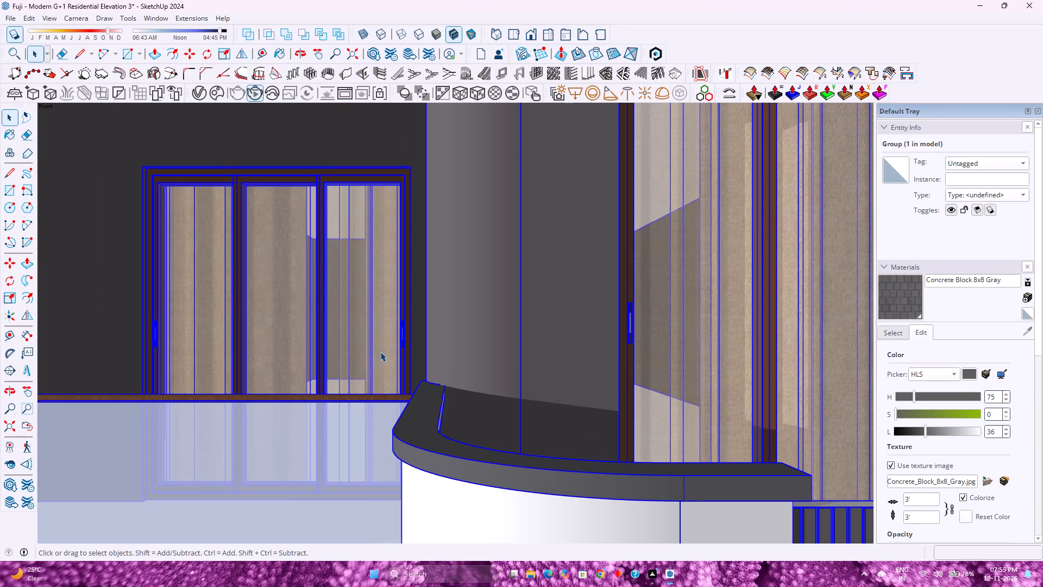
pyautogui.scroll(2, 380, 352)
pyautogui.scroll(-1, 380, 352)
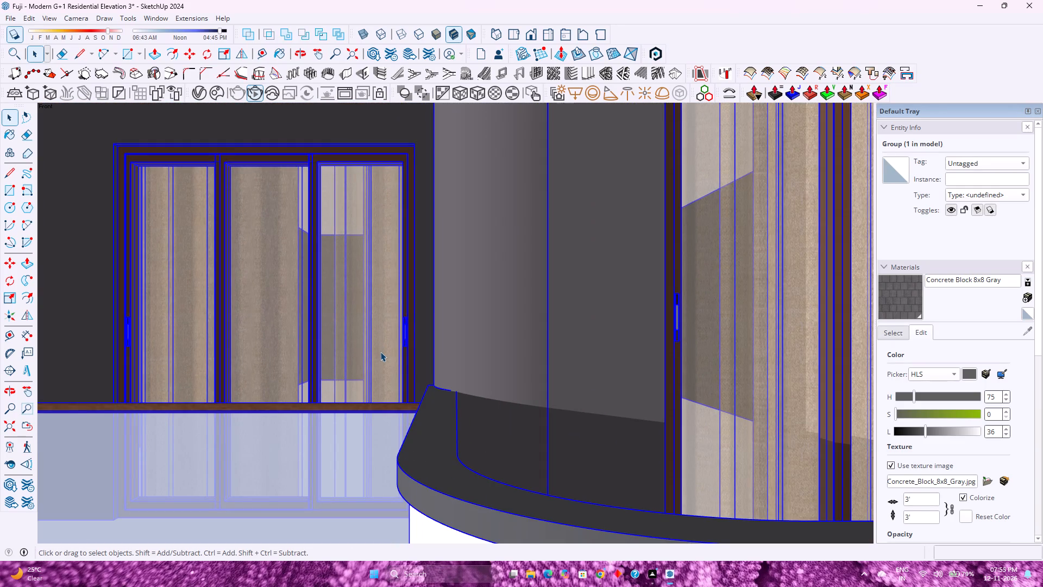
pyautogui.scroll(2, 380, 352)
pyautogui.scroll(-6, 380, 352)
pyautogui.scroll(4, 380, 352)
pyautogui.scroll(-4, 381, 352)
pyautogui.scroll(2, 381, 352)
pyautogui.scroll(-4, 381, 352)
pyautogui.scroll(5, 381, 352)
# Review the front facade from the middle-floor balconies out to the whole house, including the upper balcony, entrance and boundary wall.
pyautogui.scroll(-5, 381, 352)
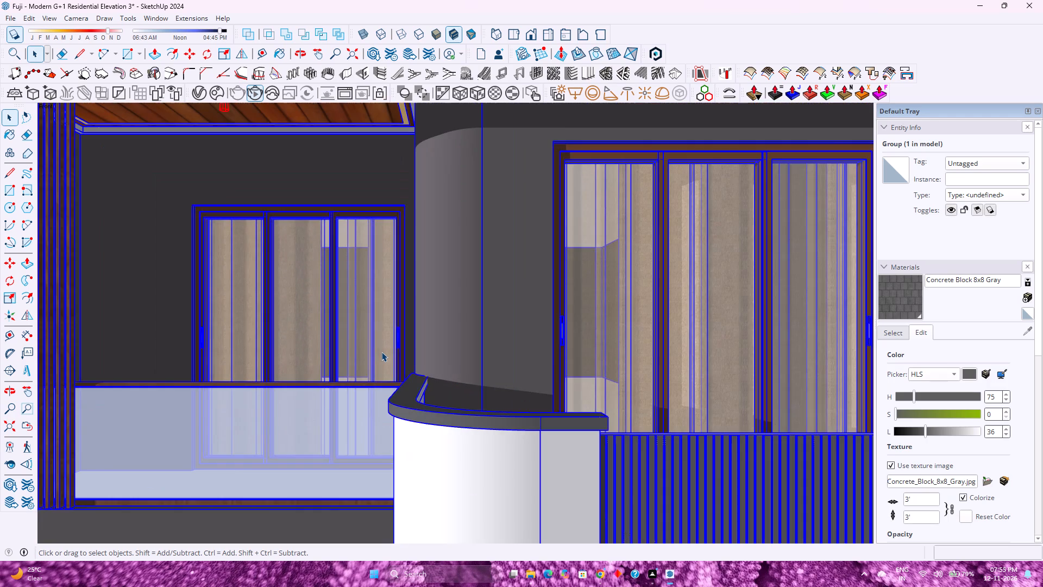
pyautogui.scroll(4, 382, 351)
pyautogui.scroll(-4, 382, 351)
pyautogui.scroll(3, 382, 351)
pyautogui.scroll(-7, 382, 351)
pyautogui.scroll(1, 384, 349)
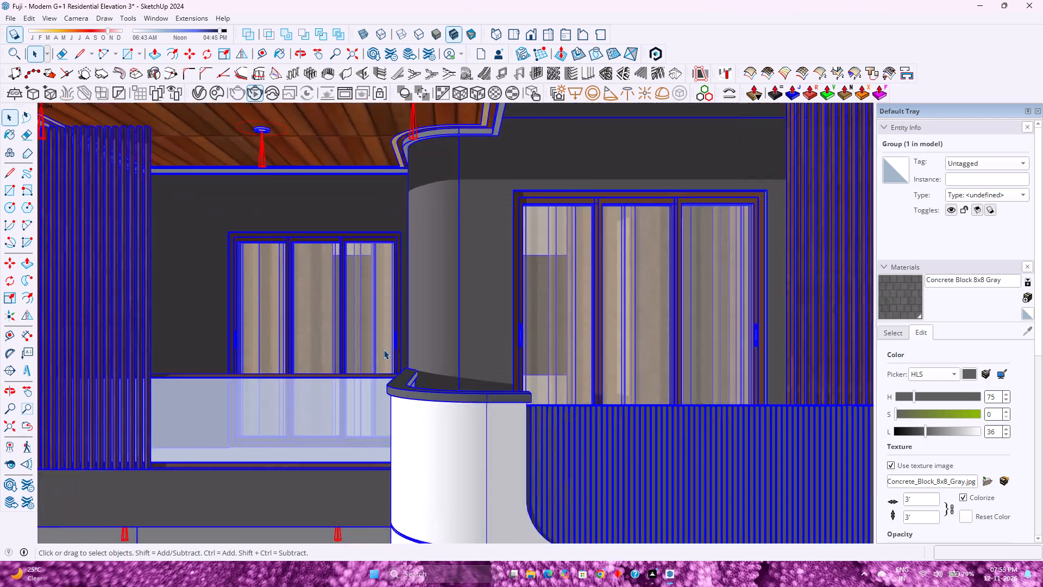
pyautogui.scroll(-3, 384, 349)
pyautogui.scroll(2, 384, 349)
pyautogui.scroll(-3, 384, 349)
pyautogui.scroll(3, 384, 349)
pyautogui.scroll(-3, 384, 349)
pyautogui.scroll(1, 384, 349)
pyautogui.scroll(-2, 384, 349)
pyautogui.scroll(1, 384, 349)
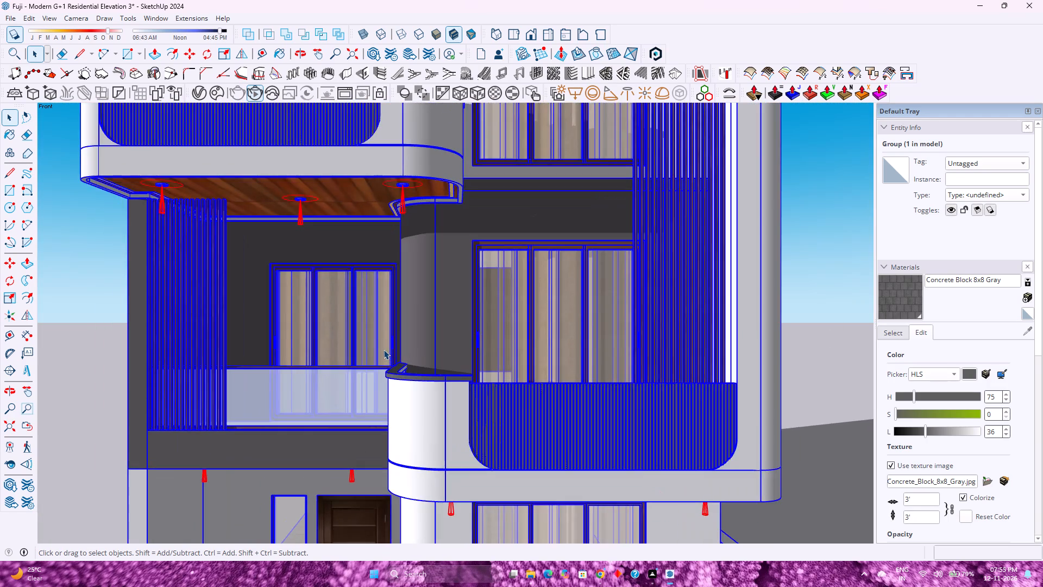
pyautogui.scroll(-3, 384, 349)
pyautogui.scroll(1, 384, 349)
pyautogui.scroll(-4, 384, 349)
pyautogui.scroll(4, 384, 349)
pyautogui.scroll(-3, 384, 349)
pyautogui.scroll(1, 384, 349)
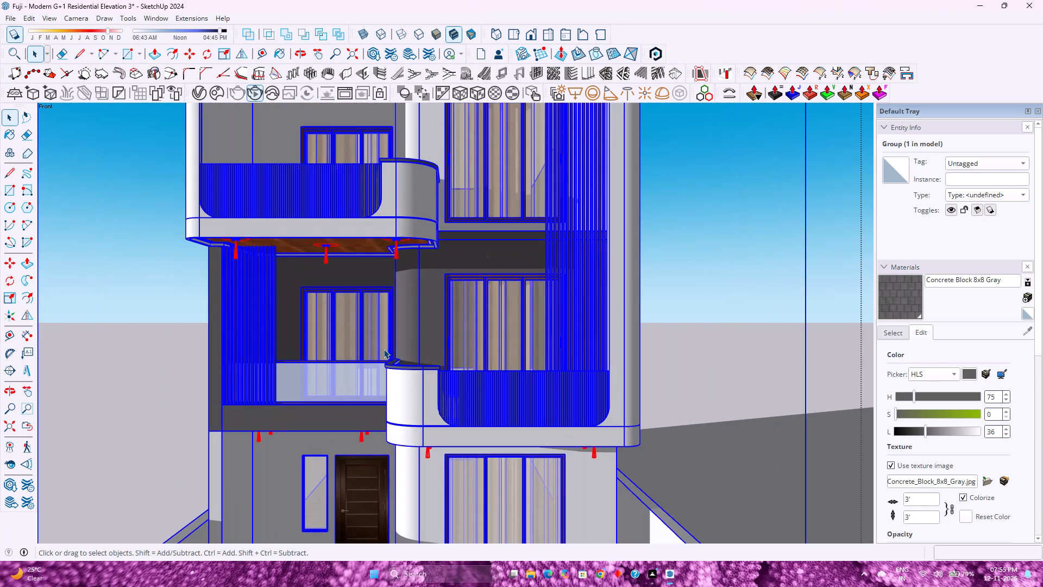
pyautogui.scroll(1, 384, 349)
pyautogui.scroll(-3, 384, 349)
pyautogui.scroll(1, 384, 349)
pyautogui.scroll(-3, 384, 349)
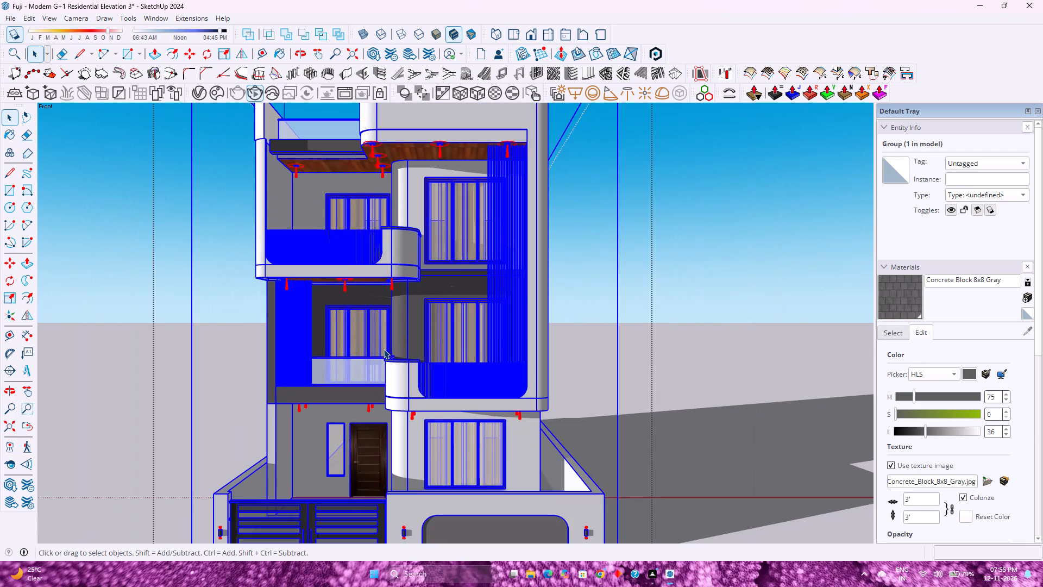
pyautogui.scroll(-8, 384, 349)
pyautogui.scroll(4, 384, 349)
pyautogui.scroll(-4, 384, 349)
pyautogui.scroll(3, 384, 349)
pyautogui.scroll(-5, 384, 349)
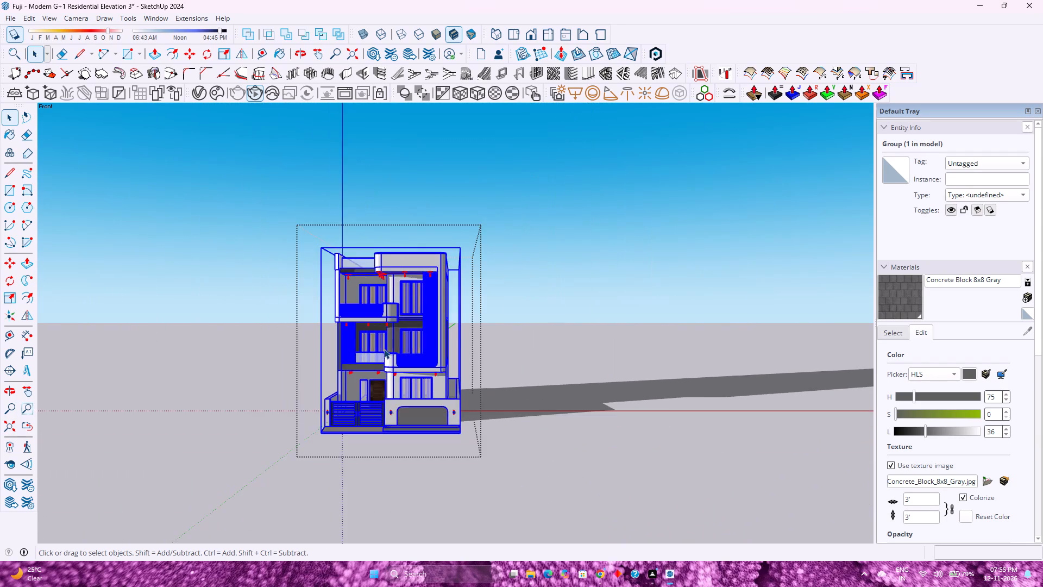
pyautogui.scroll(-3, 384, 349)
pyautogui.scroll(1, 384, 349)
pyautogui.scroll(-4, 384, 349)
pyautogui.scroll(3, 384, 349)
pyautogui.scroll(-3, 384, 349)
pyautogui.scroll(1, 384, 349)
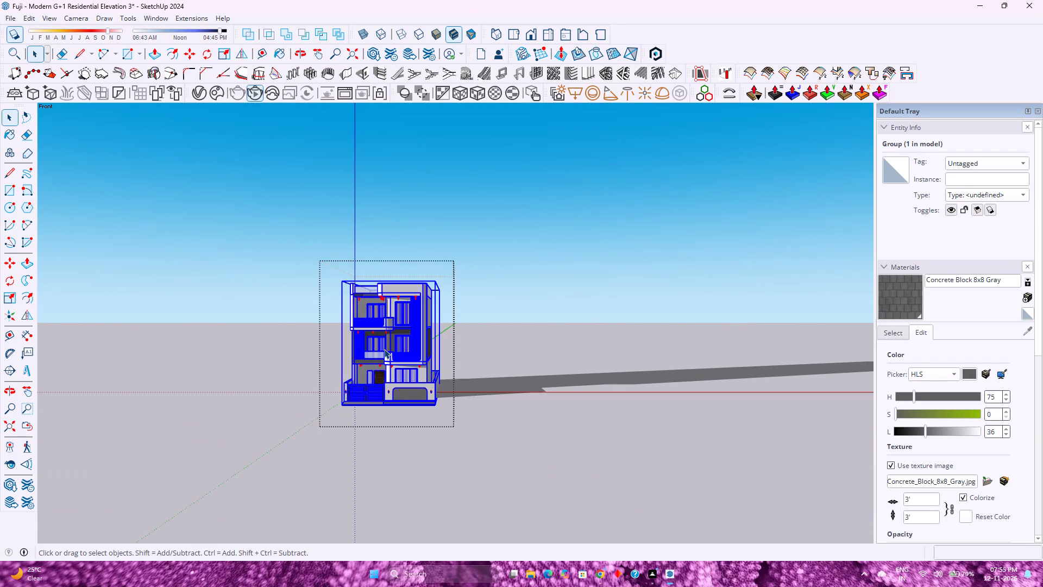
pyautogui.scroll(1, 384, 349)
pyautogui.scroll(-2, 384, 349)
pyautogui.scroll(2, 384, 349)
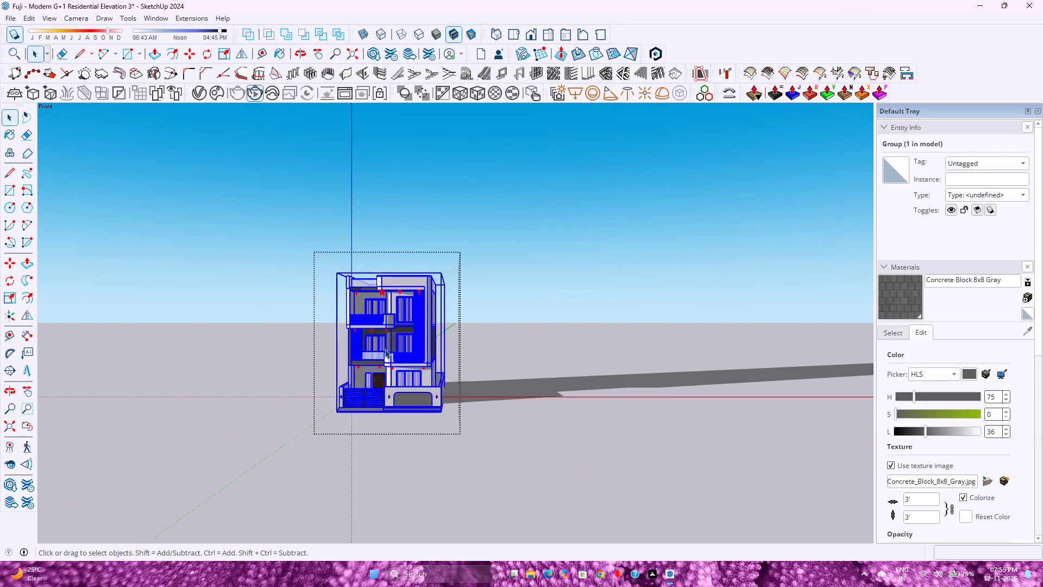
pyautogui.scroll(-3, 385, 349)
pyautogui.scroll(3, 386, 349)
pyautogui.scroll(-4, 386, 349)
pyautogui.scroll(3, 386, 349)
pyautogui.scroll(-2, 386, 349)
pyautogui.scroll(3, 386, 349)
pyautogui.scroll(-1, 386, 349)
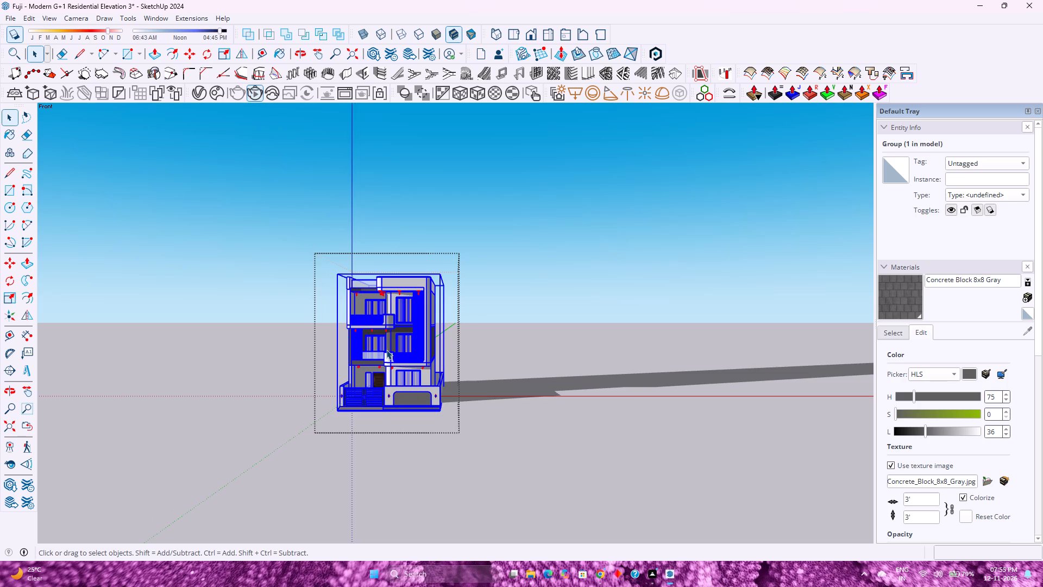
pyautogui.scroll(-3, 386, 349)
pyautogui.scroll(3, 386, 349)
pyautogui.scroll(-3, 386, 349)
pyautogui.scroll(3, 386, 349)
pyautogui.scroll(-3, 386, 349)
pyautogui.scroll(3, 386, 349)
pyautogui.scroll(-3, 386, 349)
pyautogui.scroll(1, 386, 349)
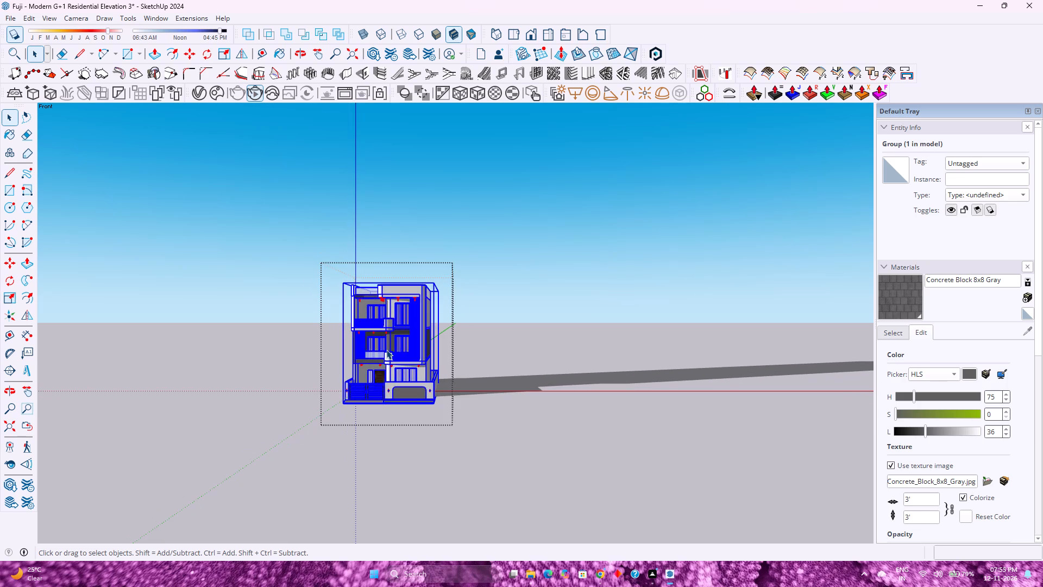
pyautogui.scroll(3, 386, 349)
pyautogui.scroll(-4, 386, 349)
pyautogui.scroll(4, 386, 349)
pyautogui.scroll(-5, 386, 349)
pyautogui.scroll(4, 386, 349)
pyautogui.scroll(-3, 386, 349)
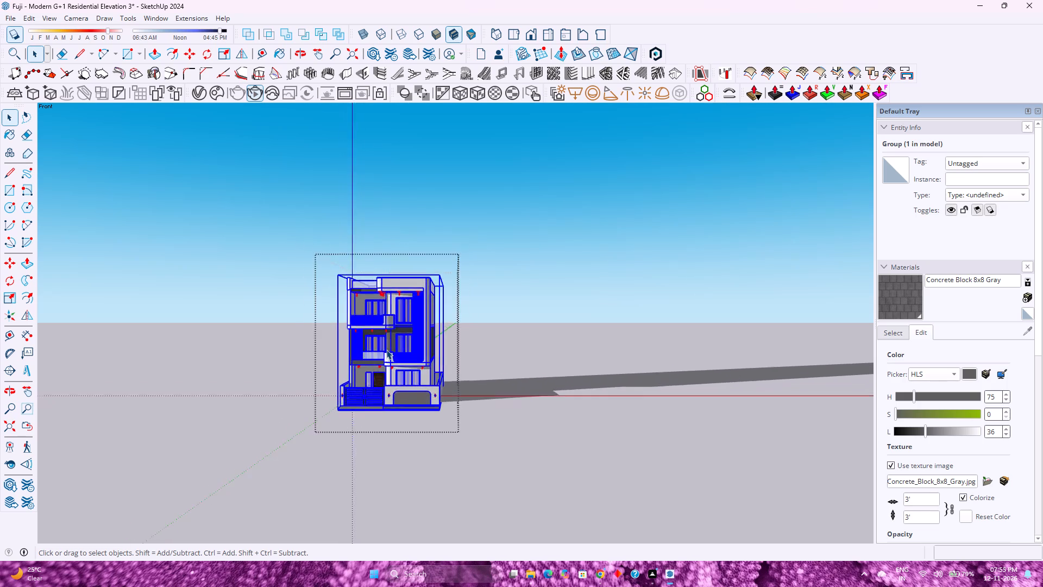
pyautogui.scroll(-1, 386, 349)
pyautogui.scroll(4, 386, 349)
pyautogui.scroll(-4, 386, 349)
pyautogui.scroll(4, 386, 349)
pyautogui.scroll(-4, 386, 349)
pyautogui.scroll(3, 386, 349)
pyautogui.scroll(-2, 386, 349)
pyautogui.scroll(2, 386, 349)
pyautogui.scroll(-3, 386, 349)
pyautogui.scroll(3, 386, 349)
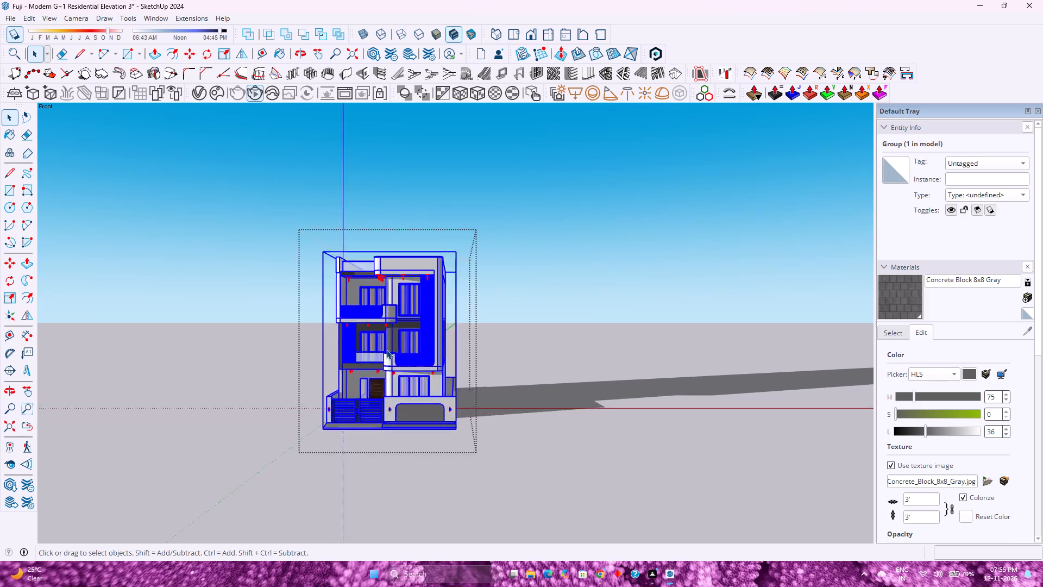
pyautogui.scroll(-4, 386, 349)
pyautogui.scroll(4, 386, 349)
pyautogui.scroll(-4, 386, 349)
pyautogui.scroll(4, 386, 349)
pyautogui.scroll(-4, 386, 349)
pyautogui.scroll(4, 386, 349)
# Open the selected house group for editing.
pyautogui.doubleClick(389, 348)
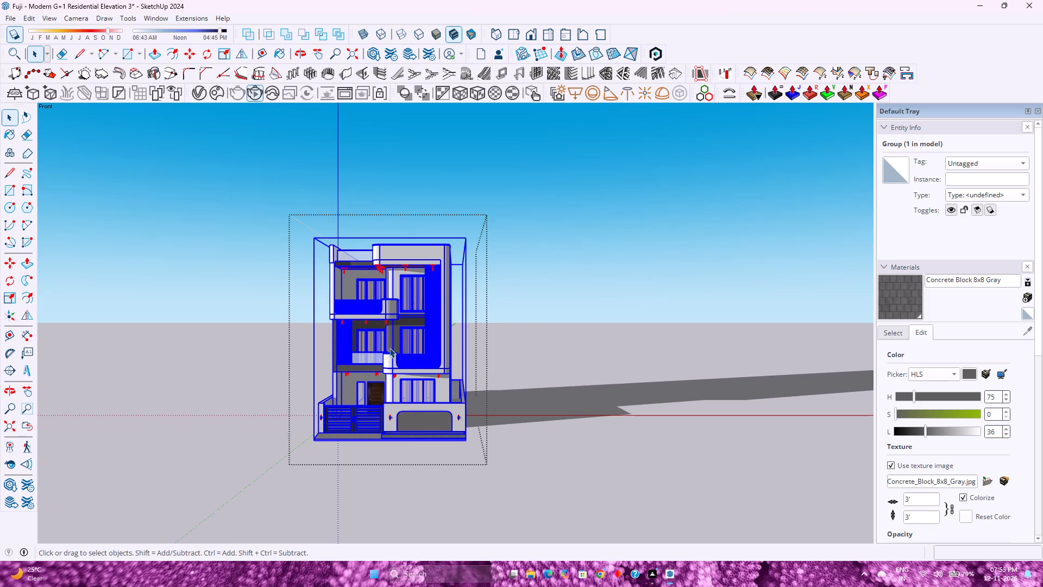
pyautogui.scroll(3, 389, 348)
pyautogui.scroll(-4, 389, 348)
pyautogui.scroll(3, 389, 348)
pyautogui.scroll(-3, 389, 348)
pyautogui.scroll(3, 389, 348)
pyautogui.scroll(-4, 389, 348)
pyautogui.scroll(4, 389, 348)
pyautogui.scroll(-4, 389, 348)
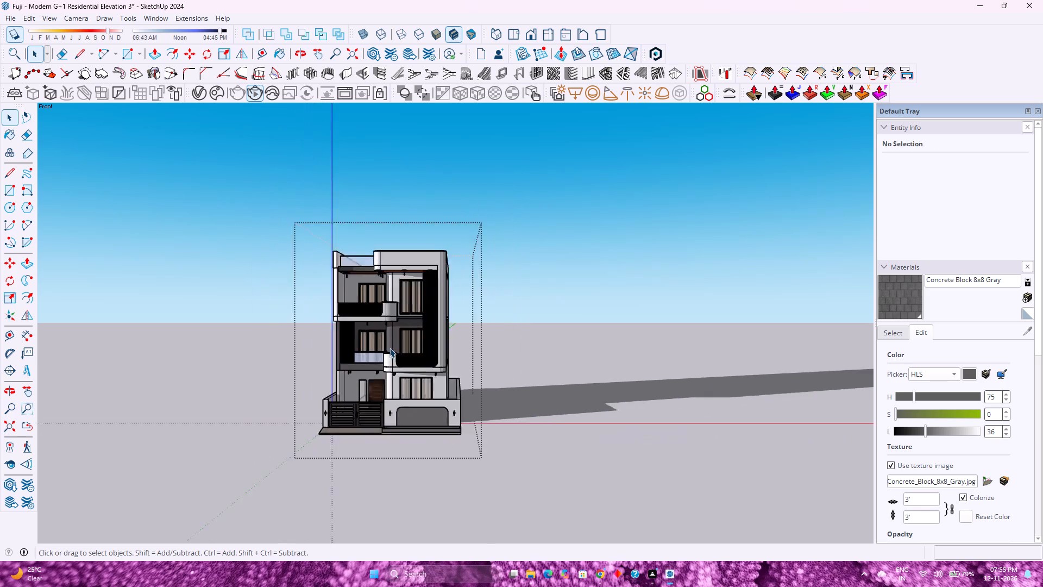
# Review the complete front elevation inside the open group, from the roof parapet to the gate and boundary wall.
pyautogui.scroll(4, 389, 348)
pyautogui.scroll(-4, 389, 348)
pyautogui.scroll(4, 389, 348)
pyautogui.scroll(-4, 389, 348)
pyautogui.scroll(5, 389, 348)
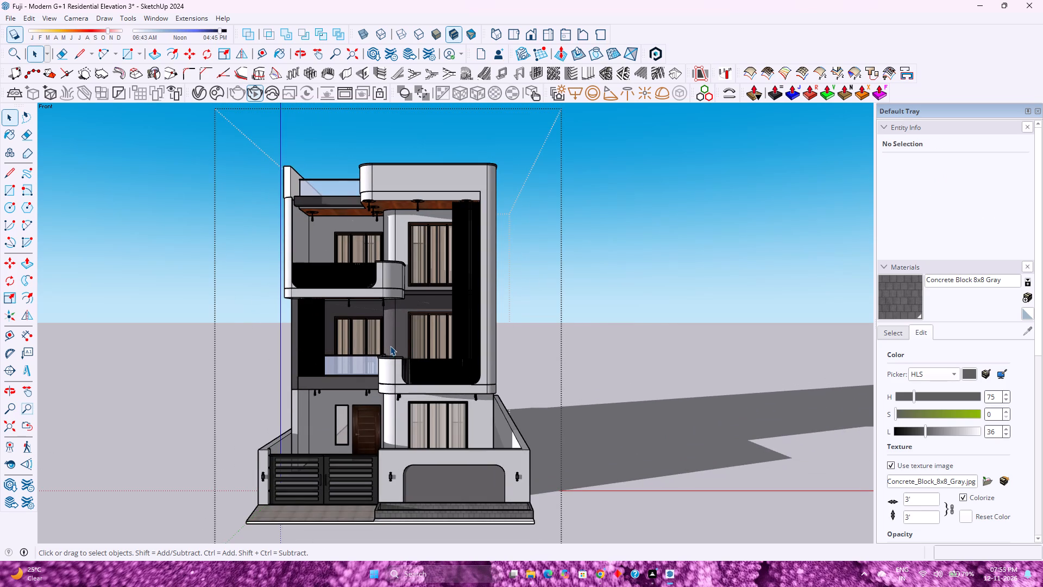
pyautogui.scroll(-4, 391, 345)
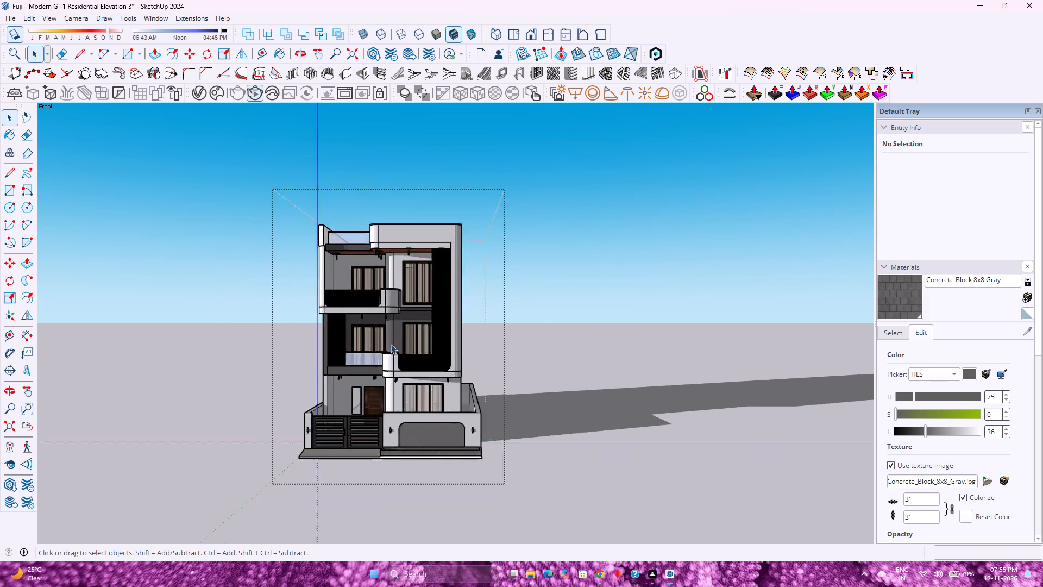
pyautogui.scroll(3, 391, 344)
pyautogui.scroll(-4, 391, 344)
pyautogui.scroll(4, 391, 344)
pyautogui.scroll(-4, 391, 344)
pyautogui.scroll(3, 391, 344)
pyautogui.scroll(-3, 391, 344)
pyautogui.scroll(2, 391, 344)
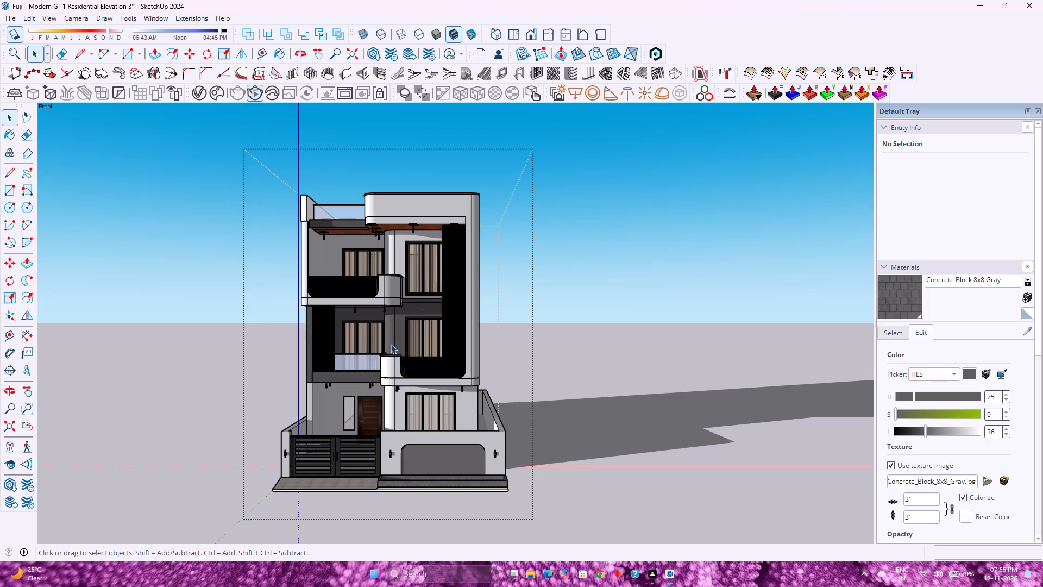
pyautogui.scroll(2, 391, 344)
pyautogui.scroll(-5, 391, 344)
pyautogui.scroll(5, 391, 344)
pyautogui.scroll(-4, 391, 344)
pyautogui.scroll(3, 391, 344)
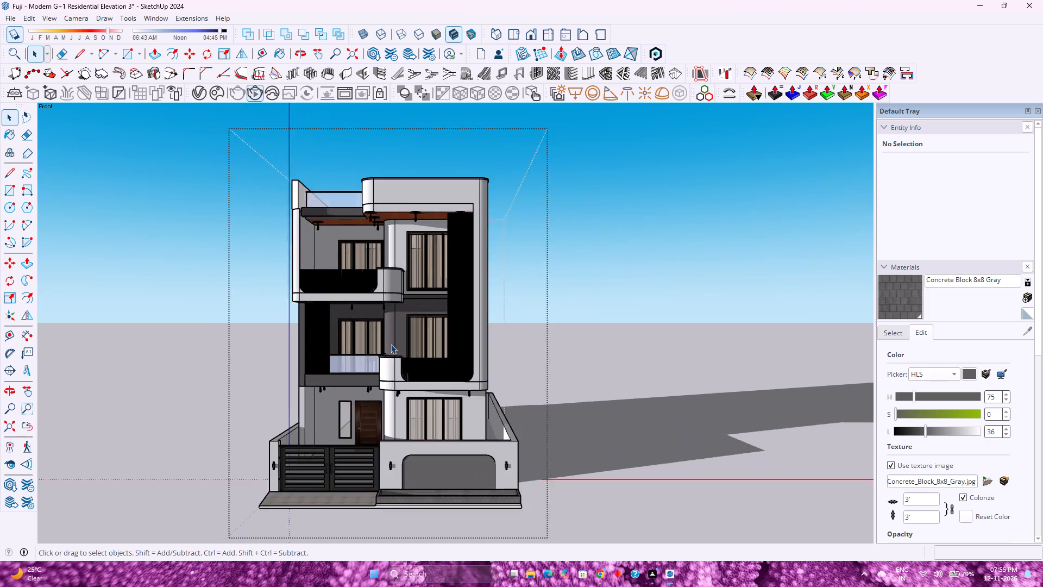
pyautogui.scroll(-3, 391, 344)
pyautogui.scroll(3, 391, 344)
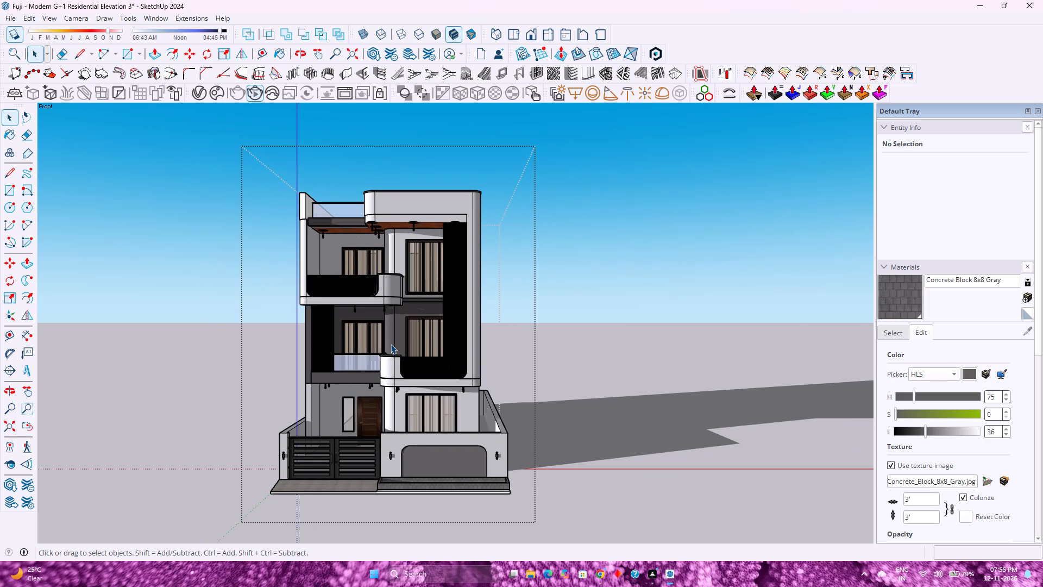
# Review the full front elevation inside the open group, comparing the three floors, roof parapet, gate and boundary wall.
pyautogui.scroll(-4, 391, 344)
pyautogui.scroll(5, 391, 344)
pyautogui.scroll(-4, 391, 344)
pyautogui.scroll(3, 391, 344)
pyautogui.scroll(-4, 391, 344)
pyautogui.scroll(4, 391, 344)
pyautogui.scroll(-4, 391, 344)
pyautogui.scroll(4, 391, 344)
pyautogui.scroll(-4, 391, 344)
pyautogui.scroll(4, 391, 344)
pyautogui.scroll(-3, 391, 344)
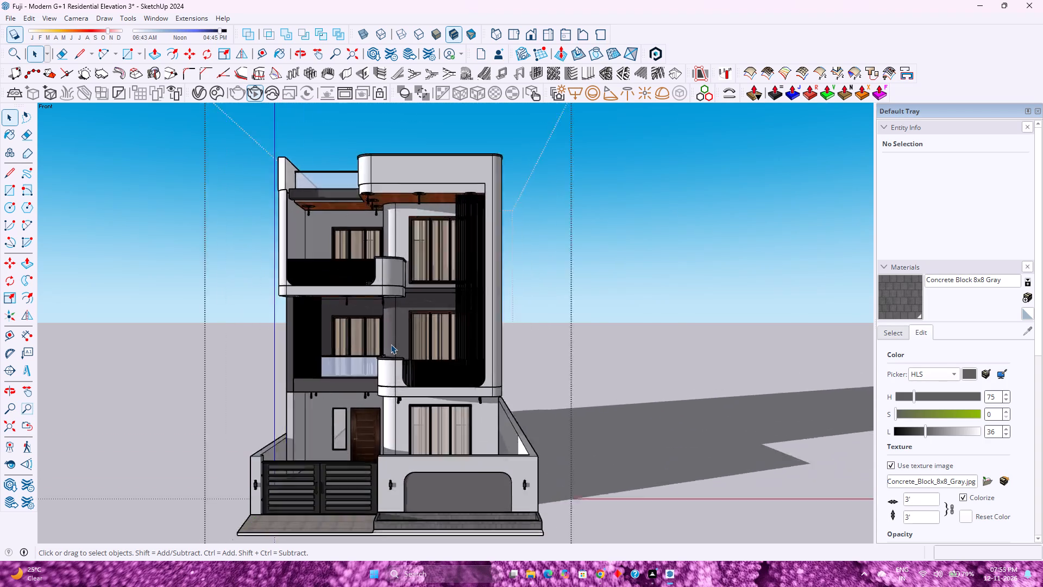
pyautogui.scroll(-2, 391, 344)
pyautogui.scroll(4, 391, 344)
pyautogui.scroll(-4, 391, 344)
pyautogui.scroll(4, 391, 344)
pyautogui.scroll(-4, 391, 344)
pyautogui.scroll(4, 391, 344)
pyautogui.scroll(-4, 391, 344)
pyautogui.scroll(4, 391, 344)
pyautogui.scroll(-4, 391, 344)
pyautogui.scroll(4, 391, 344)
pyautogui.scroll(-4, 391, 344)
pyautogui.scroll(4, 391, 344)
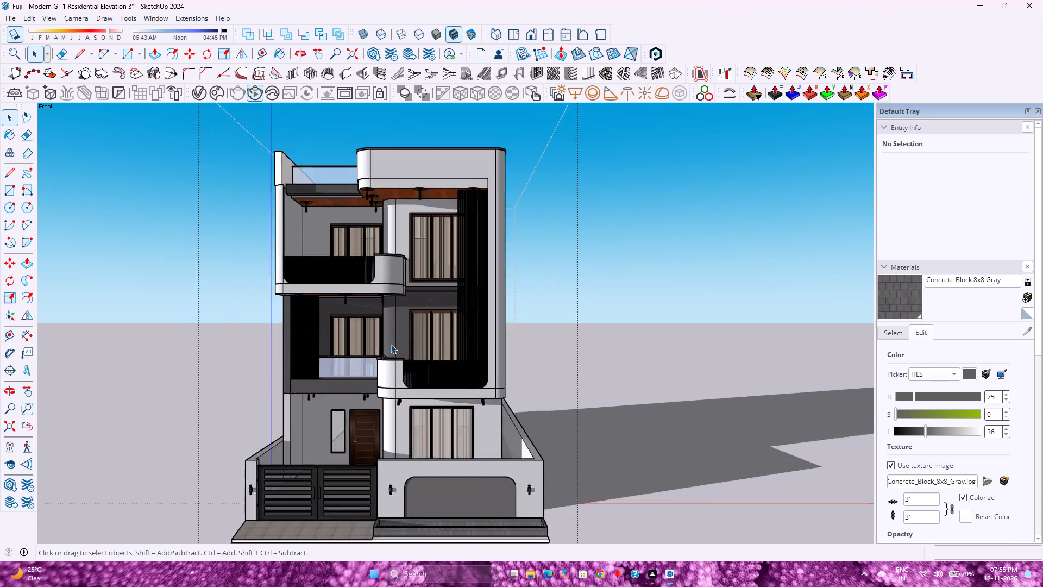
pyautogui.scroll(-4, 391, 344)
pyautogui.scroll(3, 391, 344)
pyautogui.scroll(-3, 391, 344)
pyautogui.scroll(3, 391, 344)
pyautogui.scroll(-3, 391, 344)
pyautogui.scroll(4, 391, 344)
pyautogui.scroll(-4, 391, 344)
pyautogui.scroll(4, 391, 344)
pyautogui.scroll(-5, 391, 344)
pyautogui.scroll(4, 391, 344)
pyautogui.scroll(-4, 391, 344)
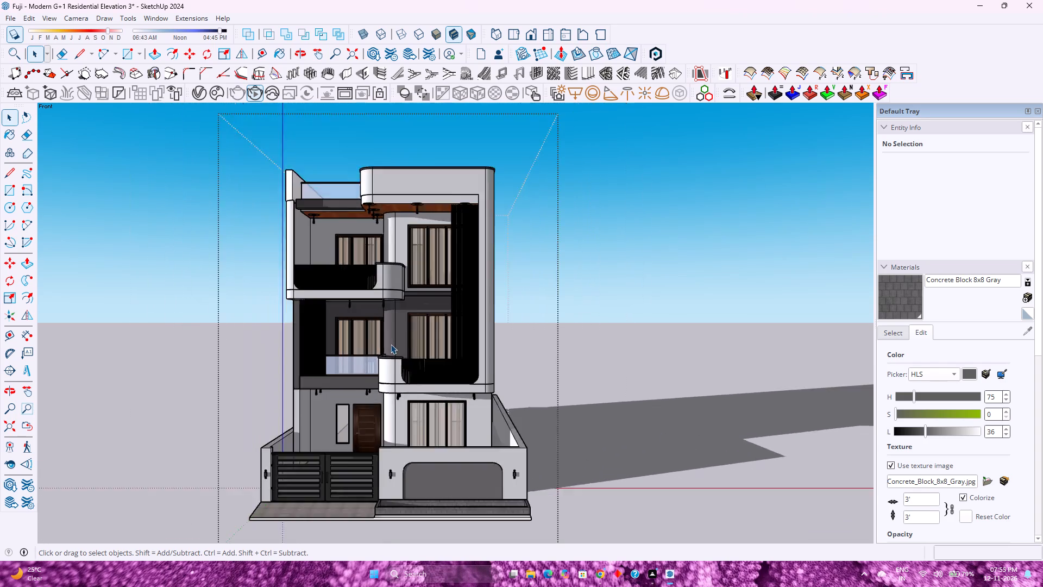
# Examine the middle and upper balconies, their dark slatted railings, vertical louvres and curtained windows at closer range.
pyautogui.scroll(4, 391, 344)
pyautogui.scroll(-3, 391, 344)
pyautogui.scroll(3, 391, 344)
pyautogui.scroll(-4, 391, 344)
pyautogui.scroll(4, 391, 344)
pyautogui.scroll(-4, 391, 344)
pyautogui.scroll(4, 391, 344)
pyautogui.scroll(-4, 391, 344)
pyautogui.scroll(4, 391, 344)
pyautogui.scroll(-4, 391, 344)
pyautogui.scroll(4, 391, 344)
pyautogui.scroll(-5, 391, 344)
pyautogui.scroll(4, 391, 344)
pyautogui.scroll(-3, 391, 344)
pyautogui.scroll(4, 391, 344)
pyautogui.scroll(-5, 391, 344)
pyautogui.scroll(5, 391, 344)
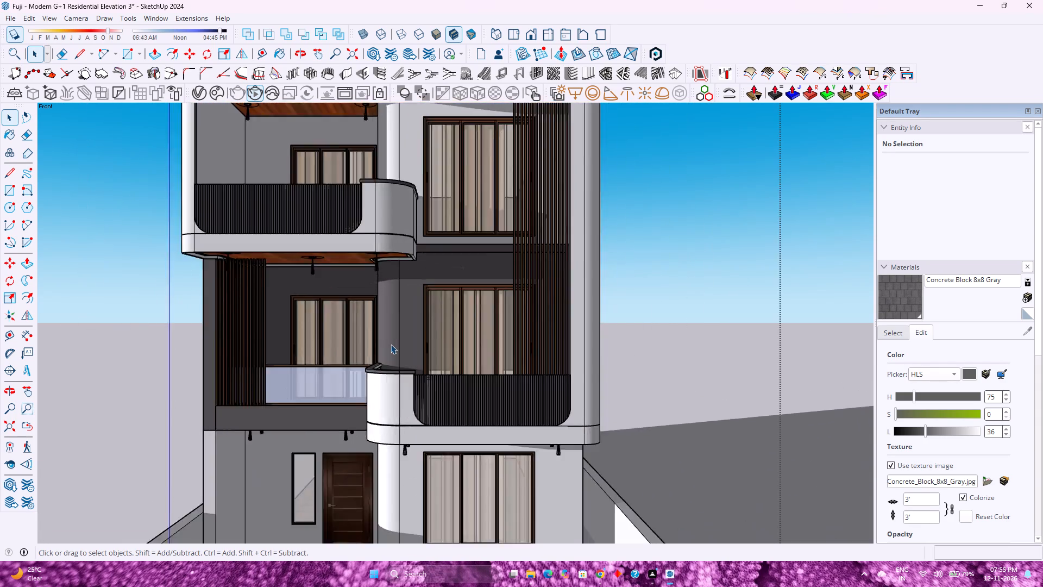
pyautogui.scroll(-4, 391, 344)
pyautogui.scroll(3, 391, 344)
pyautogui.scroll(-3, 391, 344)
pyautogui.scroll(3, 391, 344)
pyautogui.scroll(-3, 391, 344)
pyautogui.scroll(3, 391, 344)
pyautogui.scroll(-3, 391, 344)
pyautogui.scroll(3, 391, 344)
pyautogui.scroll(-3, 391, 344)
pyautogui.scroll(3, 391, 344)
pyautogui.scroll(-4, 391, 344)
pyautogui.scroll(3, 391, 344)
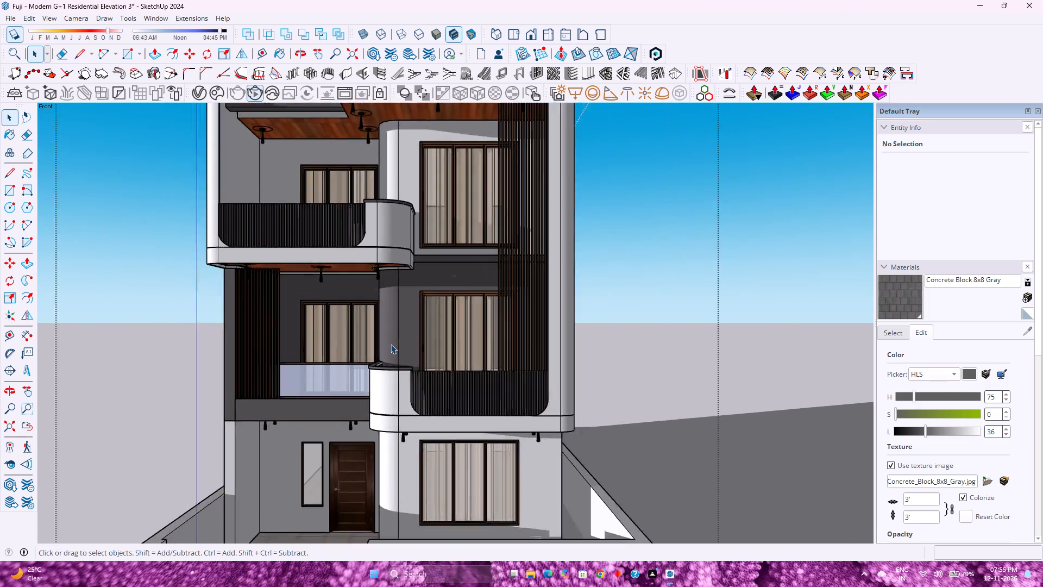
pyautogui.scroll(1, 391, 344)
pyautogui.scroll(-4, 391, 344)
pyautogui.scroll(4, 391, 344)
pyautogui.scroll(-4, 391, 344)
pyautogui.scroll(3, 391, 344)
pyautogui.scroll(-3, 391, 344)
pyautogui.scroll(4, 391, 344)
pyautogui.scroll(-4, 391, 344)
pyautogui.scroll(1, 391, 344)
pyautogui.scroll(-4, 391, 344)
# Review the overall massing of the house from a distance, including the roof parapet, cast shadow, gate and boundary wall.
pyautogui.scroll(-2, 391, 344)
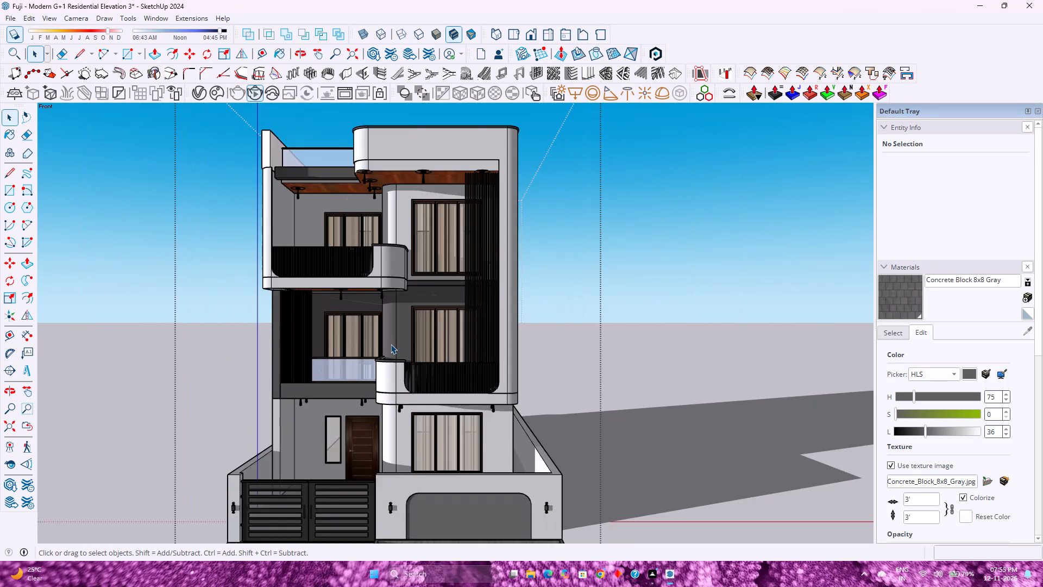
pyautogui.scroll(-6, 391, 344)
pyautogui.scroll(5, 391, 344)
pyautogui.scroll(-5, 391, 344)
pyautogui.scroll(3, 391, 344)
pyautogui.scroll(-4, 391, 344)
pyautogui.scroll(4, 391, 344)
pyautogui.scroll(-3, 391, 344)
pyautogui.scroll(3, 391, 344)
pyautogui.scroll(-3, 391, 344)
pyautogui.scroll(3, 391, 344)
pyautogui.scroll(-4, 391, 344)
pyautogui.scroll(4, 391, 344)
pyautogui.scroll(-3, 391, 344)
pyautogui.scroll(2, 391, 344)
pyautogui.scroll(-4, 391, 344)
pyautogui.scroll(4, 391, 344)
pyautogui.scroll(-4, 391, 344)
pyautogui.scroll(4, 391, 344)
pyautogui.scroll(-4, 391, 344)
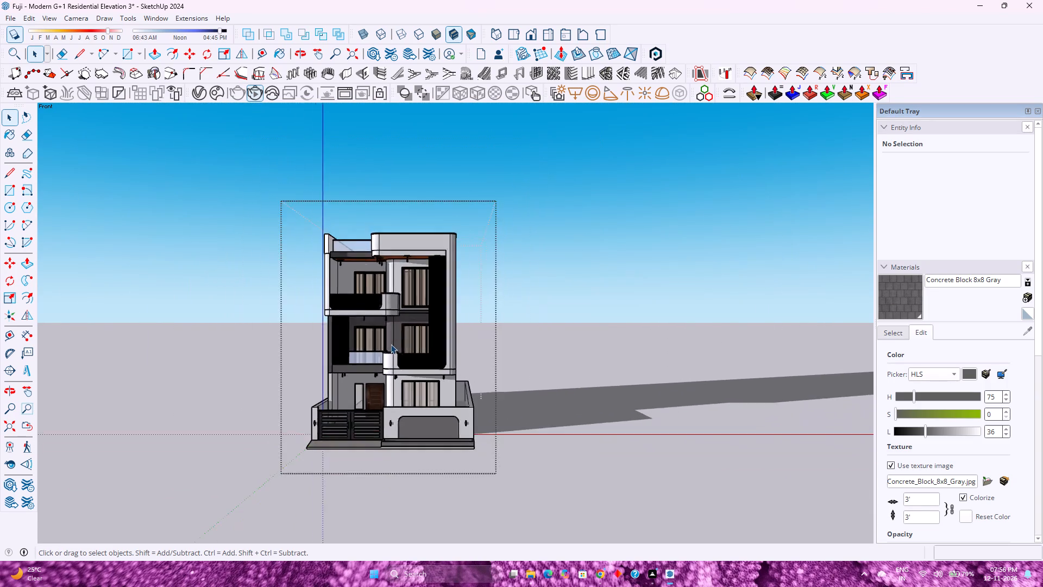
pyautogui.scroll(4, 391, 344)
pyautogui.scroll(-4, 391, 344)
pyautogui.scroll(4, 391, 344)
pyautogui.scroll(-4, 392, 339)
pyautogui.scroll(4, 392, 339)
pyautogui.scroll(-4, 393, 330)
pyautogui.scroll(4, 393, 330)
pyautogui.scroll(-4, 393, 330)
pyautogui.scroll(3, 393, 330)
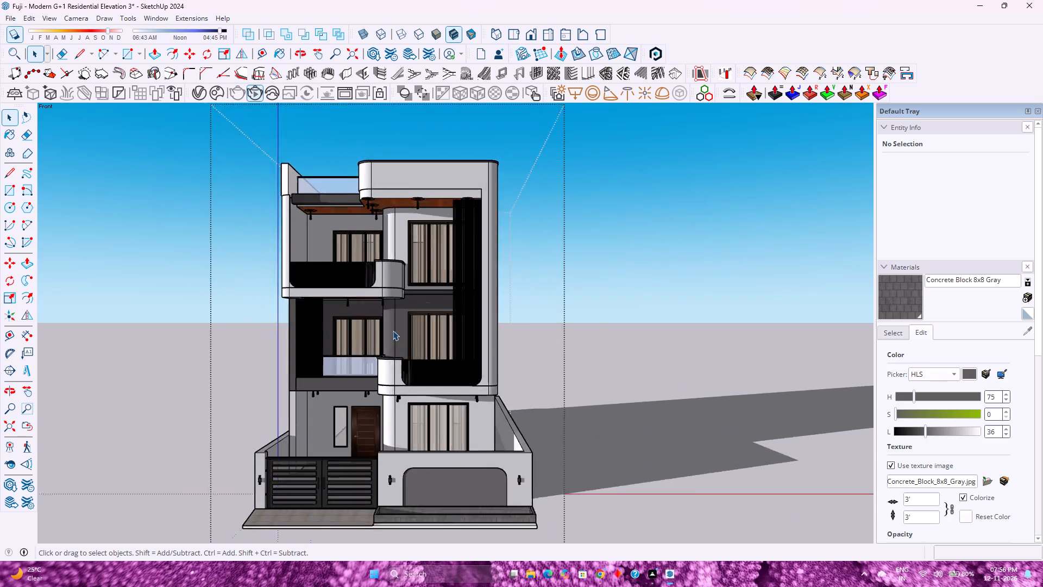
pyautogui.scroll(2, 393, 330)
pyautogui.scroll(-5, 391, 328)
pyautogui.scroll(4, 391, 328)
pyautogui.scroll(-5, 391, 326)
pyautogui.scroll(5, 391, 326)
pyautogui.scroll(-5, 391, 326)
pyautogui.scroll(4, 391, 326)
pyautogui.scroll(-4, 391, 326)
pyautogui.scroll(4, 391, 326)
pyautogui.scroll(-4, 391, 326)
pyautogui.scroll(4, 391, 326)
pyautogui.scroll(-5, 391, 326)
pyautogui.scroll(4, 391, 326)
pyautogui.scroll(-4, 391, 325)
pyautogui.scroll(4, 391, 325)
pyautogui.scroll(-4, 391, 325)
pyautogui.scroll(4, 391, 325)
pyautogui.scroll(-4, 391, 325)
pyautogui.scroll(4, 391, 325)
pyautogui.scroll(-4, 391, 325)
pyautogui.scroll(4, 391, 325)
pyautogui.scroll(-4, 391, 325)
pyautogui.scroll(2, 391, 325)
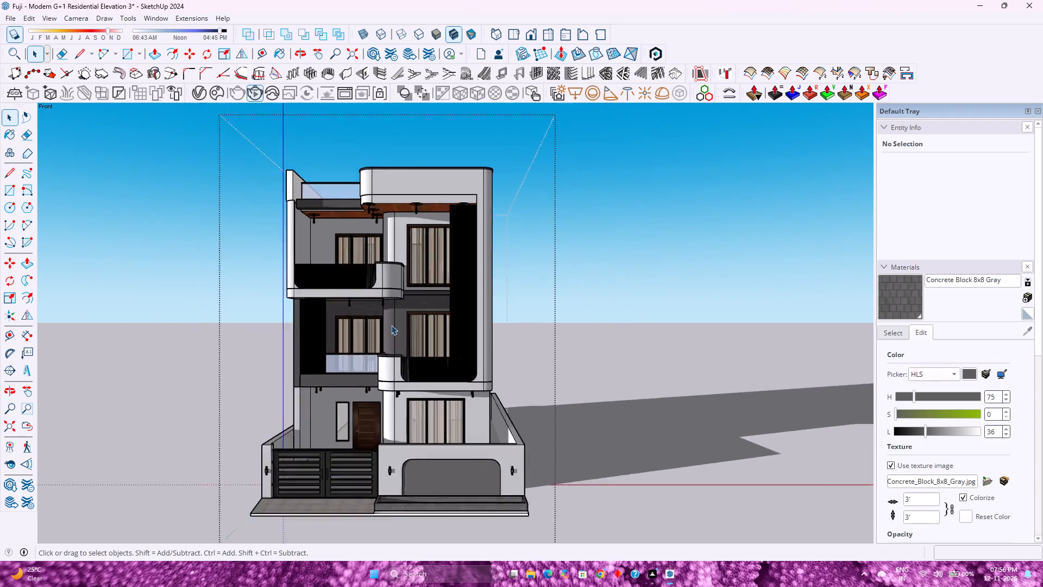
pyautogui.scroll(2, 391, 325)
pyautogui.scroll(-4, 391, 325)
pyautogui.scroll(3, 391, 325)
pyautogui.scroll(-3, 391, 325)
pyautogui.scroll(3, 391, 325)
pyautogui.scroll(-3, 391, 324)
pyautogui.scroll(3, 391, 324)
pyautogui.scroll(-4, 391, 324)
pyautogui.scroll(4, 391, 324)
pyautogui.scroll(-4, 391, 324)
pyautogui.scroll(4, 391, 324)
pyautogui.scroll(-4, 391, 324)
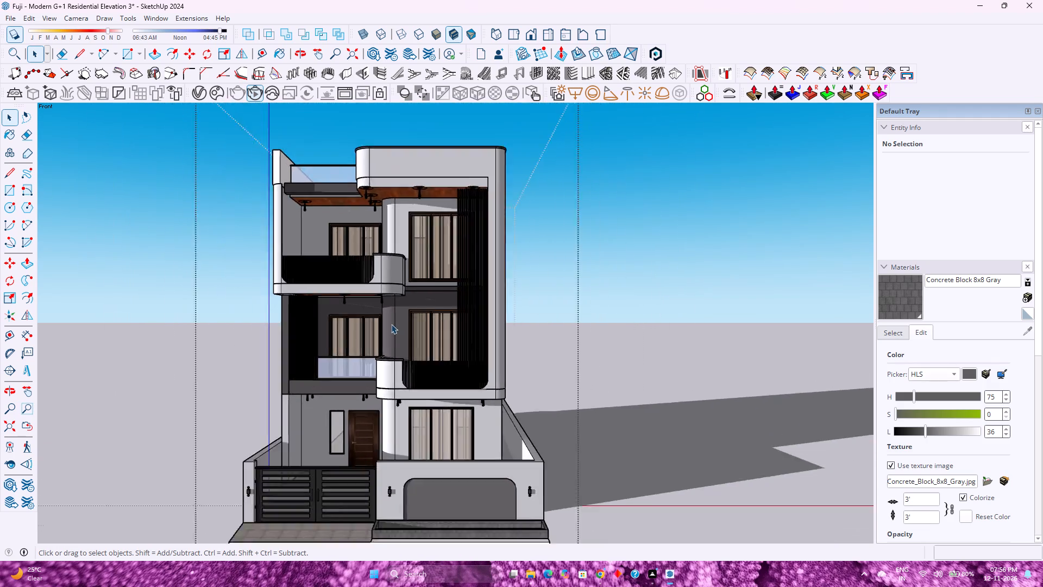
# Examine the curved balconies, glass railing, vertical louvres and wood-finished soffits on the middle and upper floors.
pyautogui.scroll(5, 391, 324)
pyautogui.scroll(-4, 391, 323)
pyautogui.scroll(4, 391, 323)
pyautogui.scroll(-4, 391, 323)
pyautogui.scroll(4, 391, 323)
pyautogui.scroll(-4, 391, 323)
pyautogui.scroll(3, 391, 323)
pyautogui.scroll(-3, 391, 323)
pyautogui.scroll(3, 391, 323)
pyautogui.scroll(-3, 391, 323)
pyautogui.scroll(2, 391, 323)
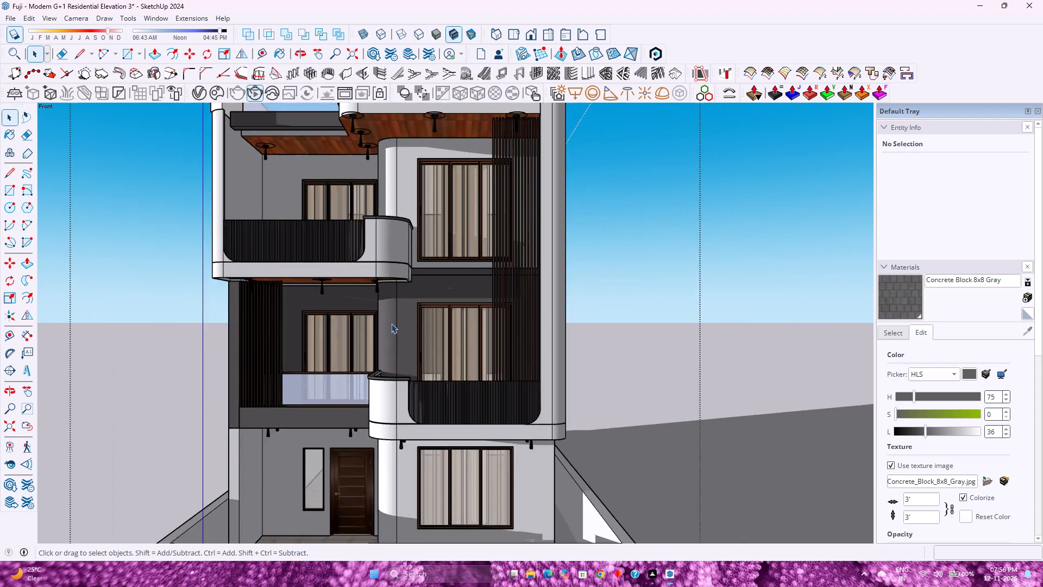
pyautogui.scroll(2, 391, 323)
pyautogui.scroll(-2, 391, 323)
pyautogui.scroll(1, 391, 323)
pyautogui.scroll(-4, 391, 323)
pyautogui.scroll(4, 391, 323)
pyautogui.scroll(-4, 391, 323)
pyautogui.scroll(4, 391, 323)
pyautogui.scroll(-4, 391, 323)
pyautogui.scroll(4, 391, 323)
pyautogui.scroll(-4, 391, 323)
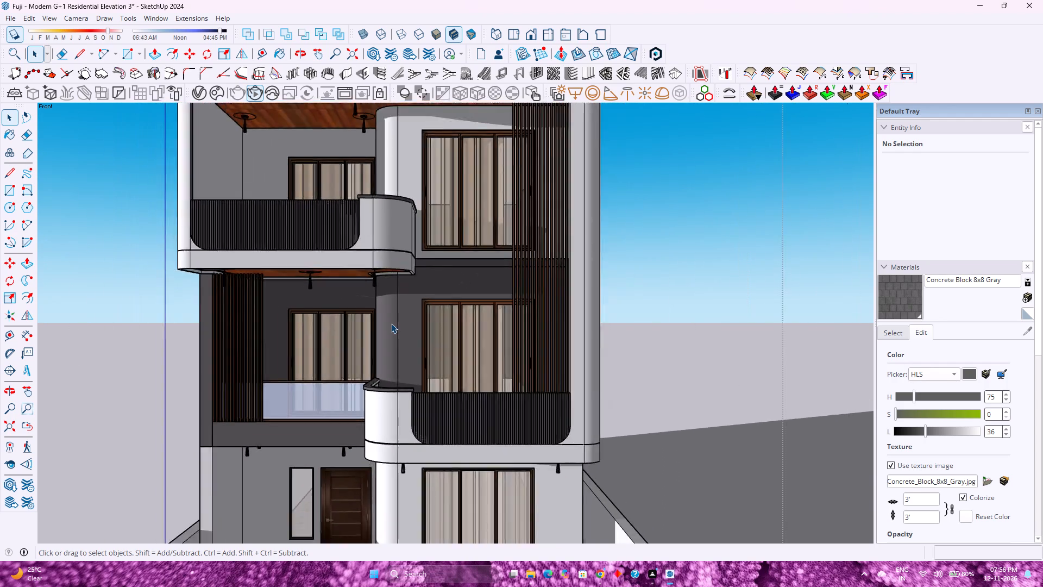
# Compare the house's overall front massing with its middle and upper balconies, slatted railings, vertical louvres and curtained windows.
pyautogui.scroll(3, 391, 323)
pyautogui.scroll(-3, 391, 323)
pyautogui.scroll(4, 391, 323)
pyautogui.scroll(-9, 391, 323)
pyautogui.scroll(1, 391, 323)
pyautogui.scroll(-3, 391, 323)
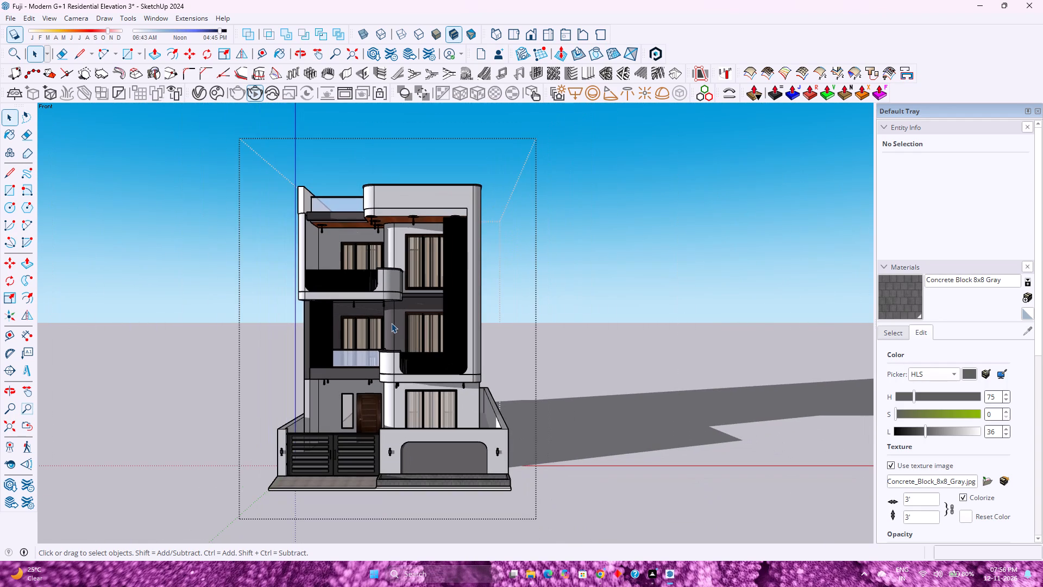
pyautogui.scroll(4, 266, 306)
pyautogui.scroll(-2, 265, 314)
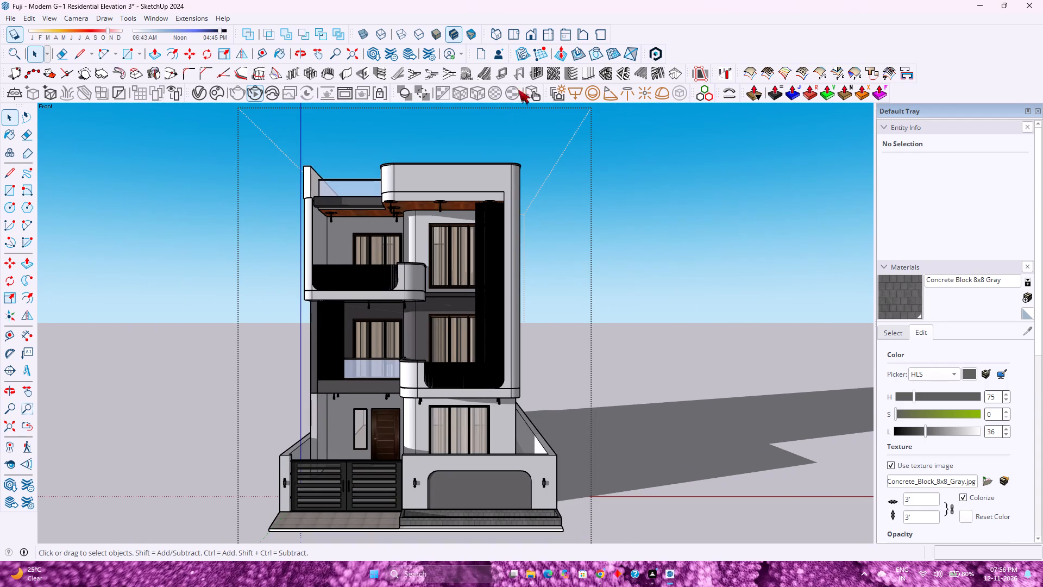
# Set the standard front view and fit the entire house model within the drawing area.
pyautogui.click(527, 36)
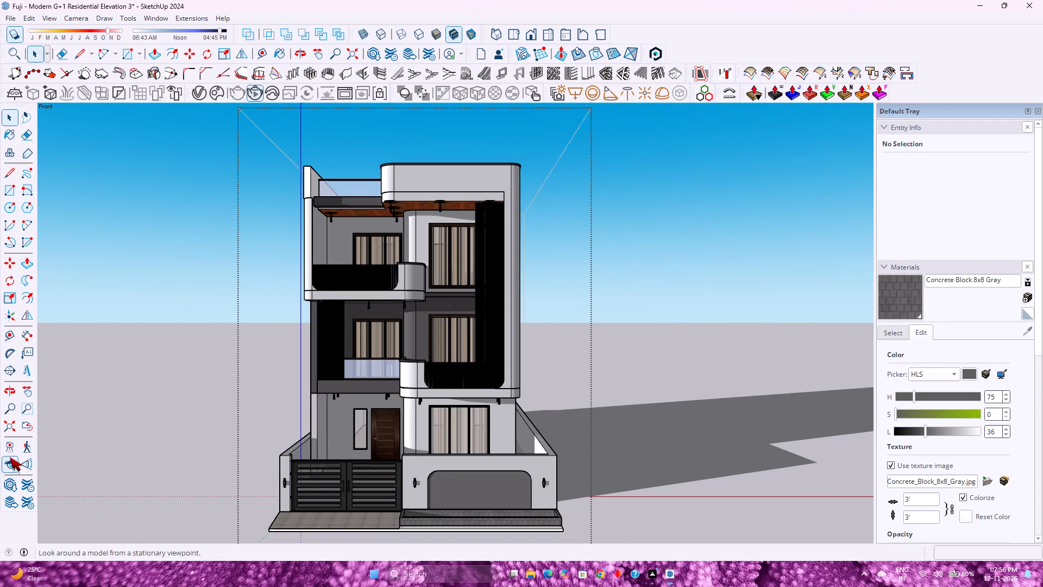
pyautogui.click(9, 428)
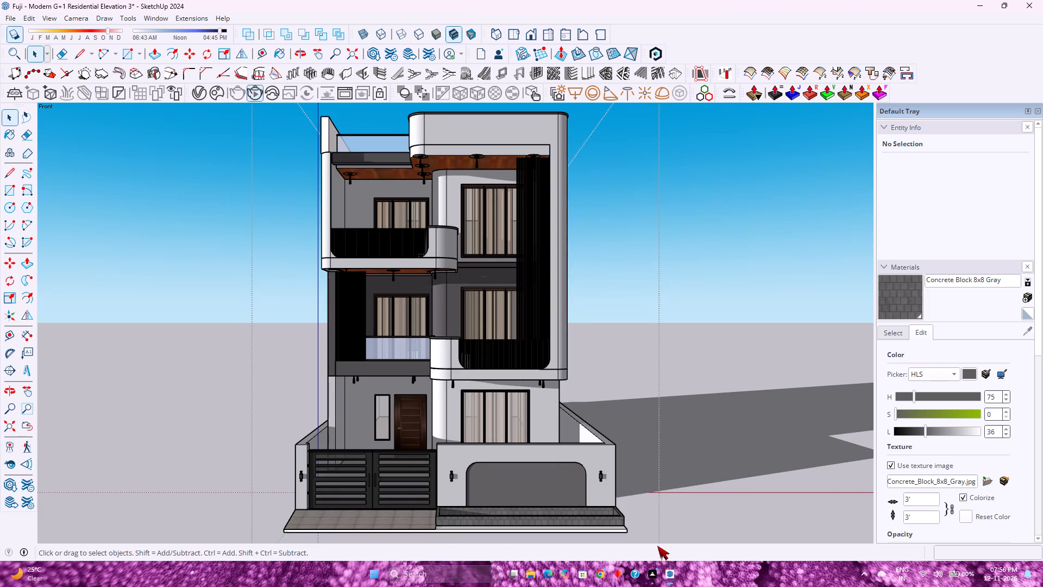
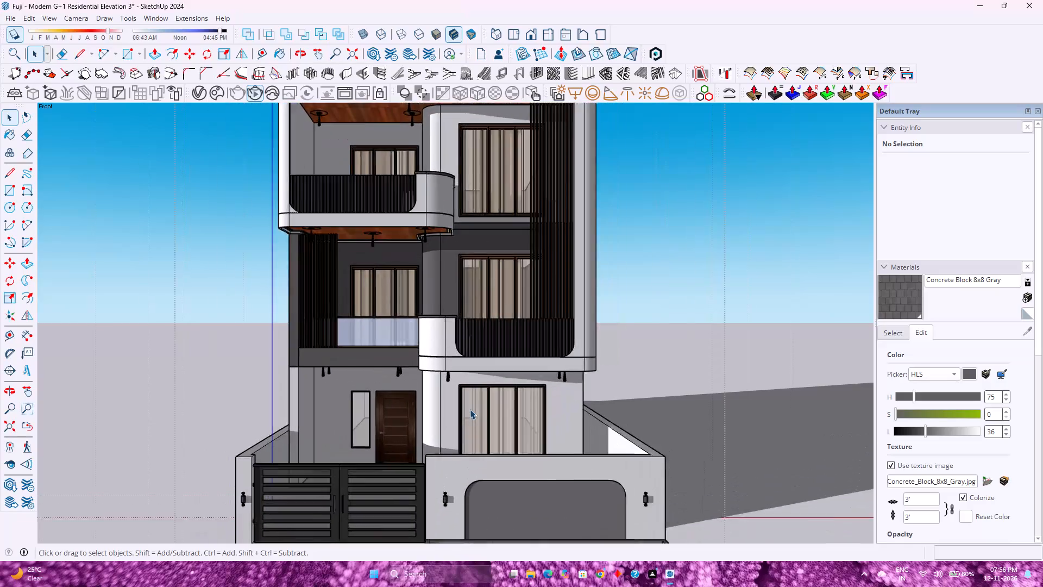
# Compare the front facade's balconies, louvres and curtained windows with the overall composition of the house, gate and boundary wall.
pyautogui.scroll(-2, 470, 409)
pyautogui.scroll(3, 470, 409)
pyautogui.scroll(-3, 470, 411)
pyautogui.scroll(3, 470, 411)
pyautogui.scroll(-4, 470, 411)
pyautogui.scroll(4, 470, 411)
pyautogui.scroll(-4, 470, 411)
pyautogui.scroll(4, 470, 411)
pyautogui.scroll(-4, 470, 411)
pyautogui.scroll(3, 470, 411)
pyautogui.scroll(-3, 470, 411)
pyautogui.scroll(3, 470, 411)
pyautogui.scroll(-3, 470, 411)
pyautogui.scroll(3, 470, 411)
pyautogui.scroll(-4, 470, 411)
pyautogui.scroll(4, 470, 411)
pyautogui.scroll(-4, 470, 411)
pyautogui.scroll(4, 470, 411)
pyautogui.scroll(-4, 470, 411)
pyautogui.scroll(3, 470, 411)
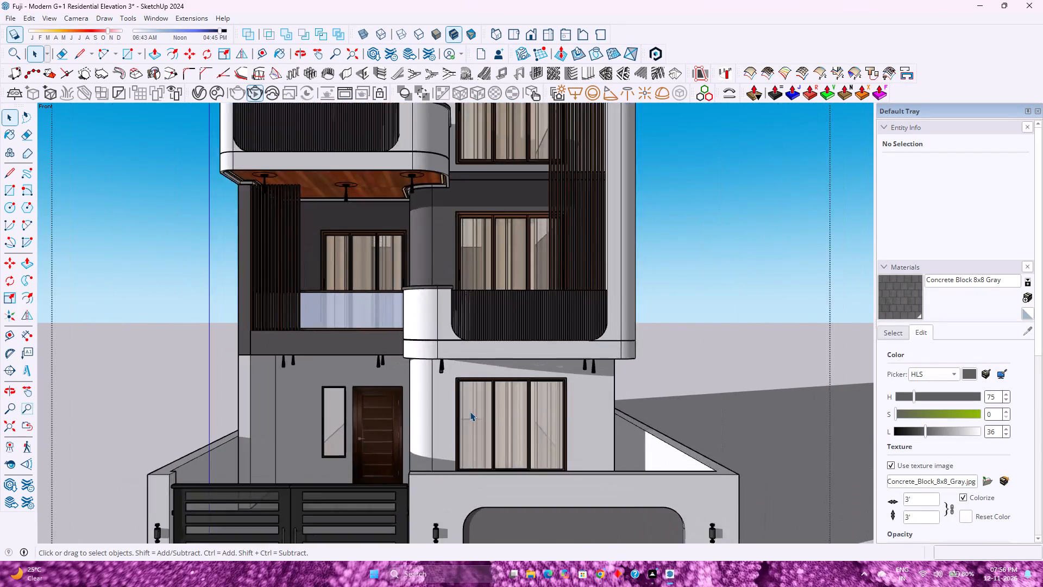
pyautogui.scroll(-7, 470, 411)
pyautogui.scroll(3, 470, 411)
pyautogui.scroll(-1, 470, 411)
pyautogui.scroll(3, 470, 411)
pyautogui.scroll(-5, 470, 411)
pyautogui.scroll(4, 470, 411)
pyautogui.scroll(-4, 470, 411)
pyautogui.scroll(3, 470, 411)
pyautogui.scroll(-3, 470, 411)
pyautogui.scroll(1, 470, 411)
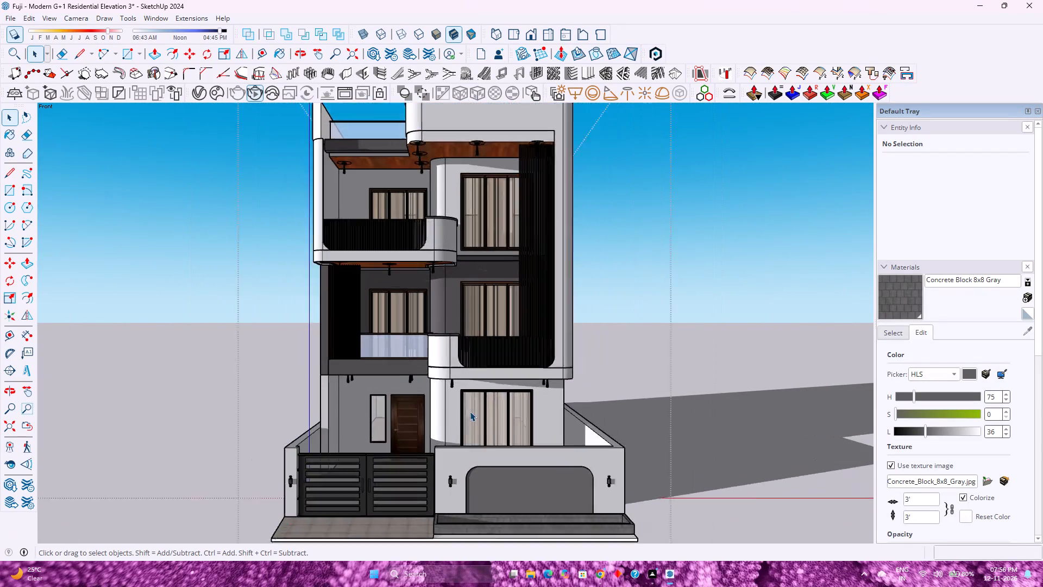
pyautogui.scroll(2, 470, 411)
pyautogui.scroll(-4, 470, 411)
pyautogui.scroll(4, 470, 411)
pyautogui.scroll(-4, 470, 411)
pyautogui.scroll(4, 470, 411)
pyautogui.scroll(-3, 470, 411)
pyautogui.scroll(3, 470, 411)
pyautogui.scroll(-4, 470, 411)
pyautogui.scroll(3, 470, 411)
pyautogui.scroll(-2, 470, 411)
pyautogui.scroll(1, 470, 411)
pyautogui.scroll(-4, 470, 411)
pyautogui.scroll(4, 470, 411)
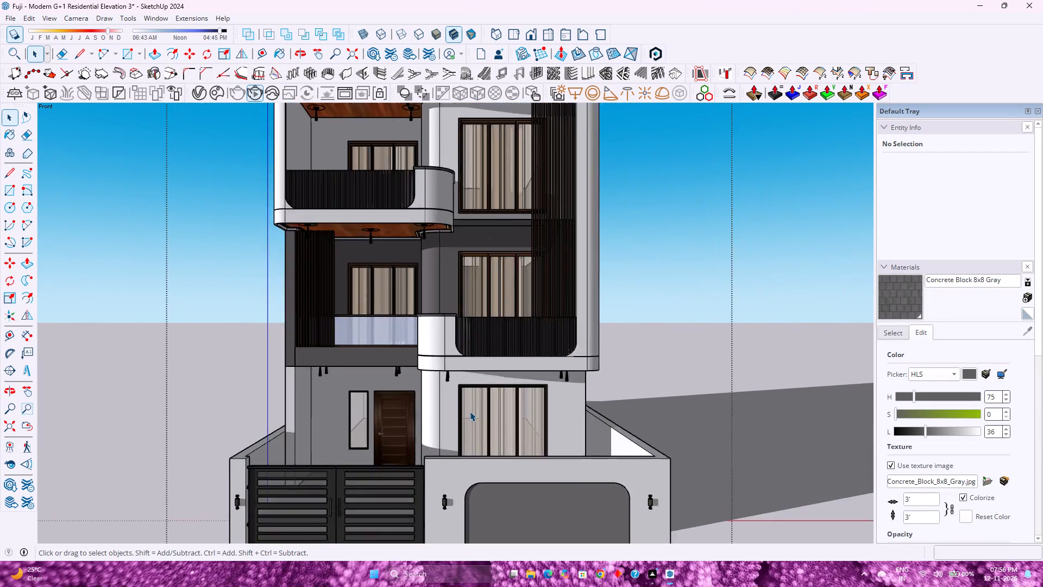
pyautogui.scroll(-4, 470, 411)
pyautogui.scroll(3, 470, 411)
pyautogui.scroll(-3, 470, 411)
pyautogui.scroll(3, 470, 411)
pyautogui.scroll(-3, 470, 411)
pyautogui.scroll(3, 470, 411)
pyautogui.scroll(-3, 470, 411)
pyautogui.scroll(3, 470, 411)
pyautogui.scroll(-3, 470, 411)
pyautogui.scroll(3, 470, 411)
pyautogui.scroll(-3, 470, 411)
pyautogui.scroll(1, 470, 411)
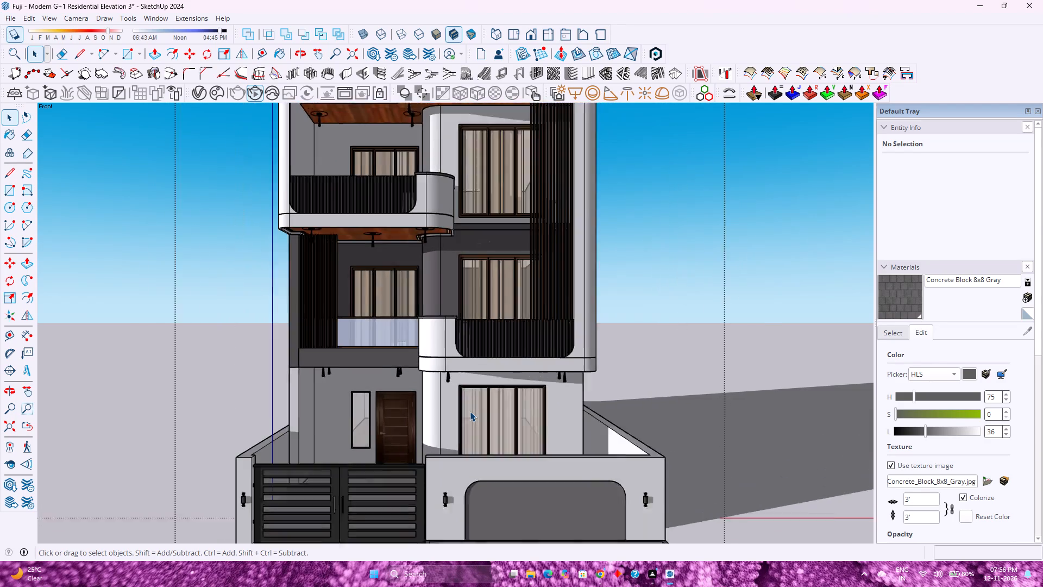
# Examine the ground-floor entrance door and curtained window together with the glass railing and slatted curved balcony above them.
pyautogui.scroll(3, 470, 411)
pyautogui.scroll(-4, 470, 411)
pyautogui.scroll(3, 470, 411)
pyautogui.scroll(-3, 470, 411)
pyautogui.scroll(4, 470, 411)
pyautogui.scroll(-3, 470, 411)
pyautogui.scroll(3, 470, 411)
pyautogui.scroll(-4, 470, 411)
pyautogui.scroll(2, 470, 411)
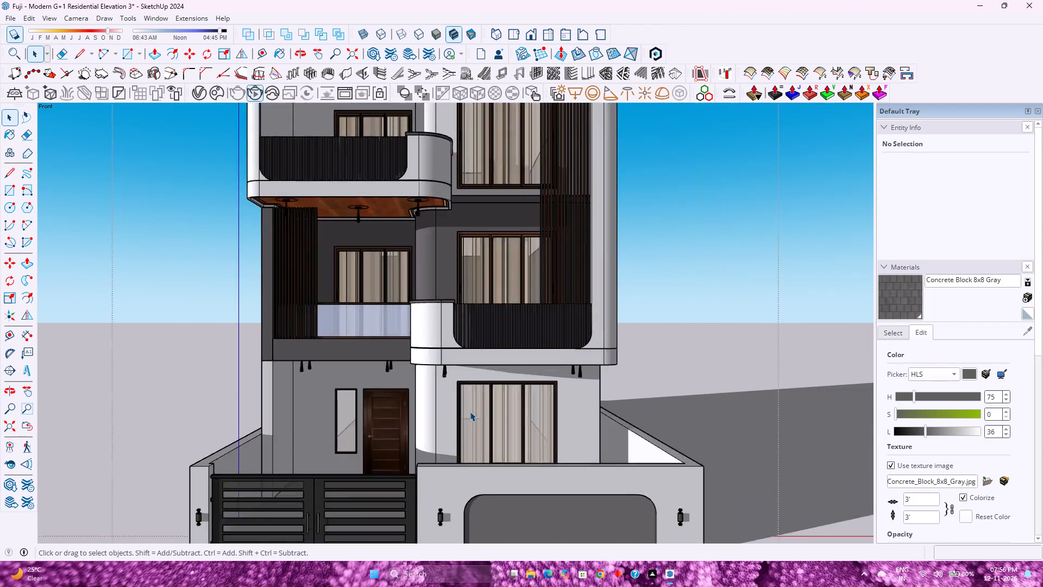
pyautogui.scroll(1, 470, 411)
pyautogui.scroll(-4, 470, 411)
pyautogui.scroll(4, 470, 411)
pyautogui.scroll(-3, 470, 411)
pyautogui.scroll(3, 470, 411)
pyautogui.scroll(-4, 470, 411)
pyautogui.scroll(3, 470, 411)
pyautogui.scroll(-3, 470, 411)
pyautogui.scroll(3, 470, 411)
pyautogui.scroll(-3, 470, 411)
pyautogui.scroll(4, 470, 411)
pyautogui.scroll(-4, 470, 411)
pyautogui.scroll(1, 469, 411)
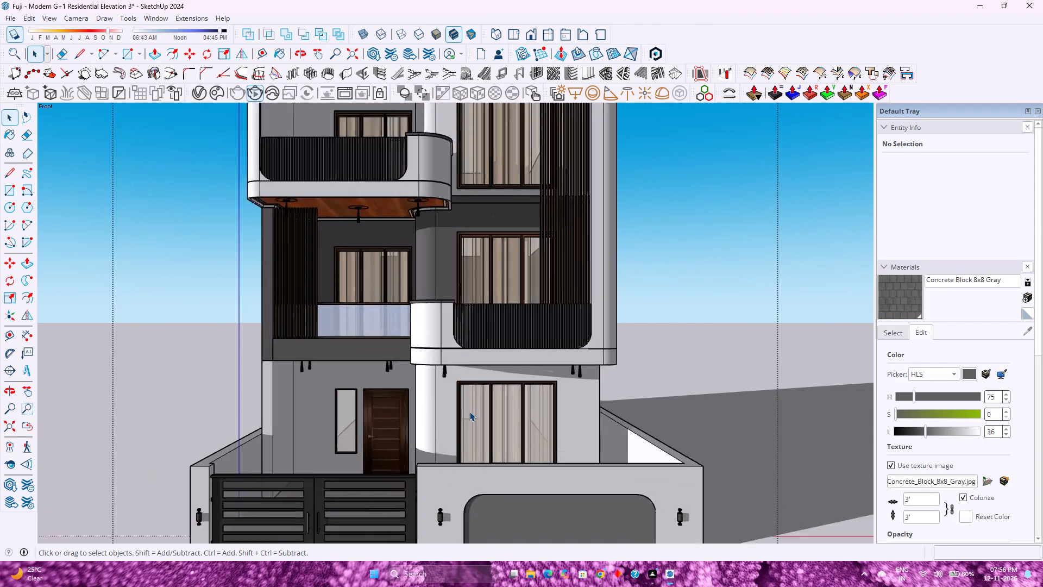
pyautogui.scroll(2, 469, 411)
pyautogui.scroll(-2, 469, 411)
pyautogui.scroll(2, 469, 411)
pyautogui.scroll(-2, 469, 411)
pyautogui.scroll(2, 469, 411)
pyautogui.scroll(-4, 469, 411)
pyautogui.scroll(4, 469, 411)
pyautogui.scroll(-4, 469, 411)
pyautogui.scroll(3, 469, 411)
pyautogui.scroll(-3, 469, 413)
pyautogui.scroll(4, 469, 413)
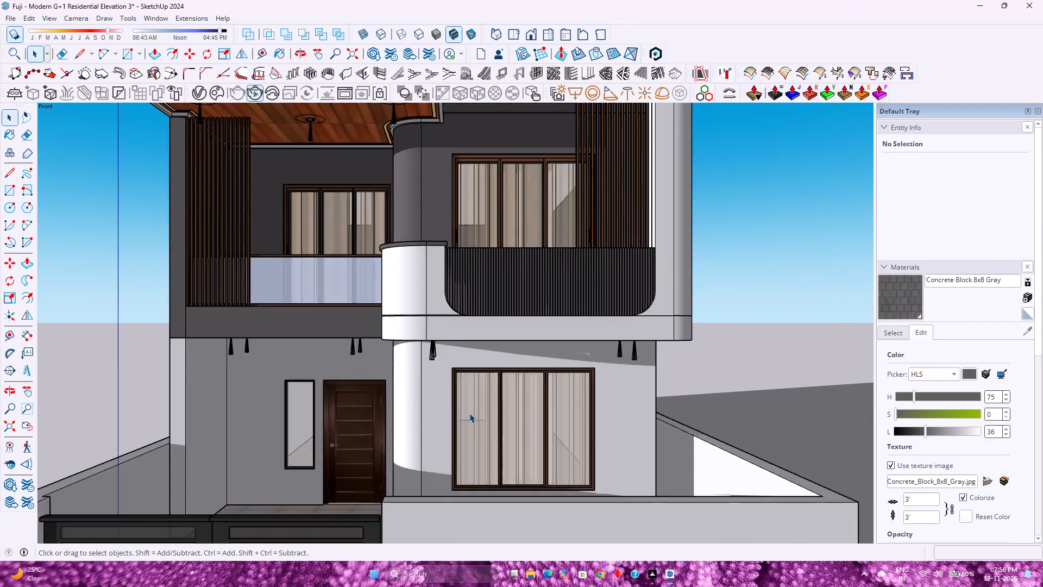
# Review the whole house and its cast shadow from a far distance, including its proportions against the ground and sky.
pyautogui.scroll(-4, 469, 413)
pyautogui.scroll(4, 469, 413)
pyautogui.scroll(-17, 469, 413)
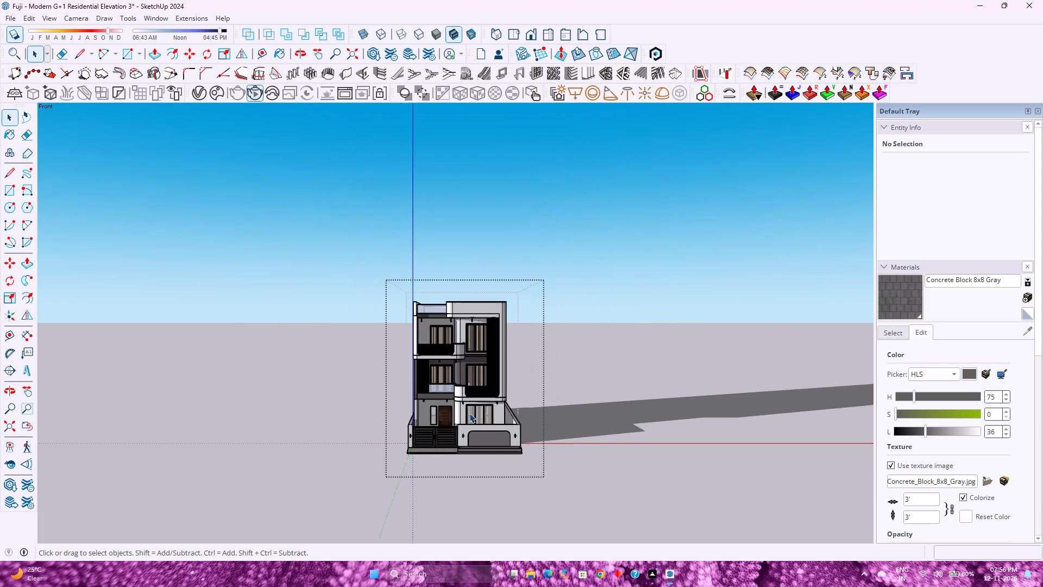
pyautogui.scroll(-19, 469, 413)
pyautogui.scroll(1, 469, 413)
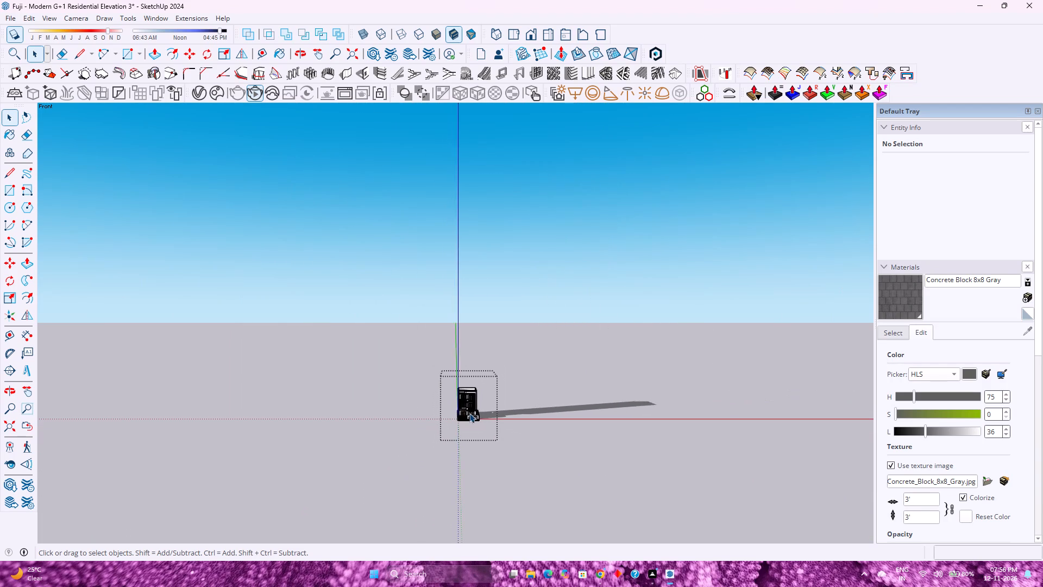
pyautogui.scroll(-4, 469, 413)
pyautogui.scroll(1, 469, 413)
pyautogui.scroll(-3, 469, 413)
pyautogui.scroll(2, 469, 413)
pyautogui.scroll(-4, 469, 413)
pyautogui.scroll(3, 469, 413)
pyautogui.scroll(-3, 469, 413)
pyautogui.scroll(3, 469, 413)
pyautogui.scroll(-3, 469, 413)
pyautogui.scroll(4, 469, 413)
pyautogui.scroll(-3, 469, 413)
pyautogui.scroll(2, 469, 413)
pyautogui.scroll(-3, 469, 413)
pyautogui.scroll(10, 469, 413)
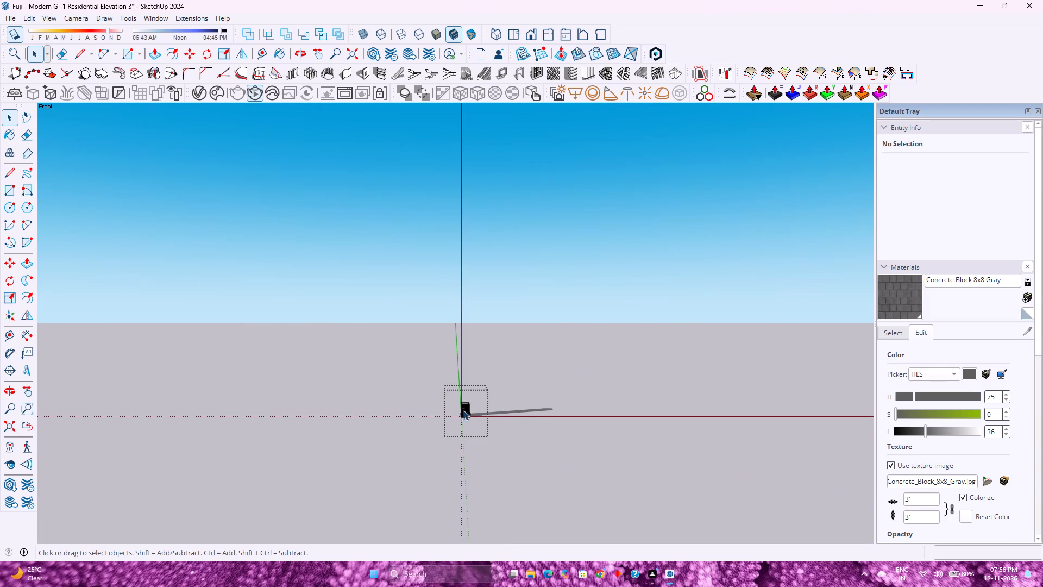
pyautogui.scroll(14, 449, 410)
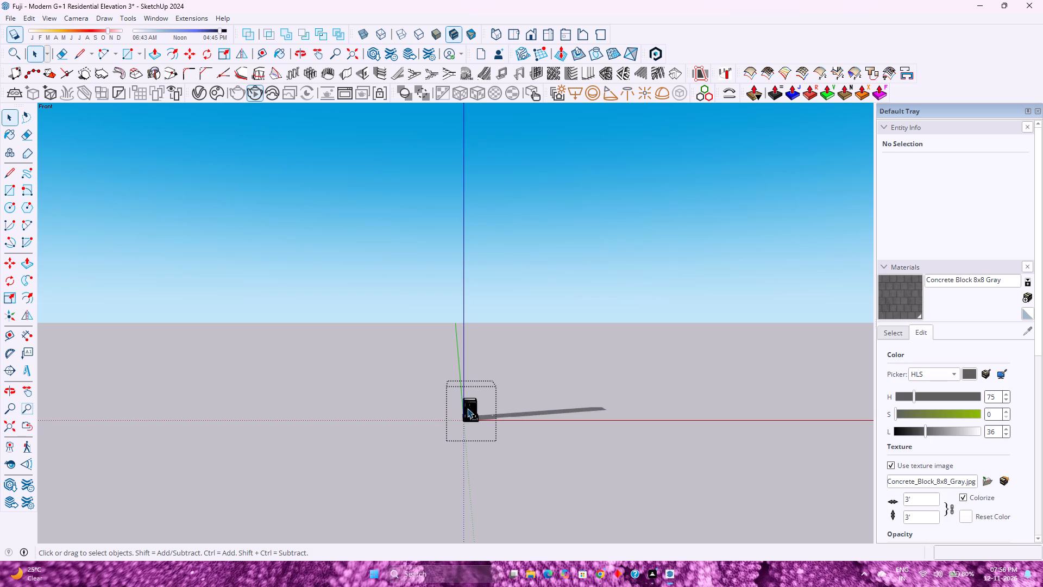
pyautogui.scroll(20, 467, 408)
pyautogui.scroll(10, 467, 408)
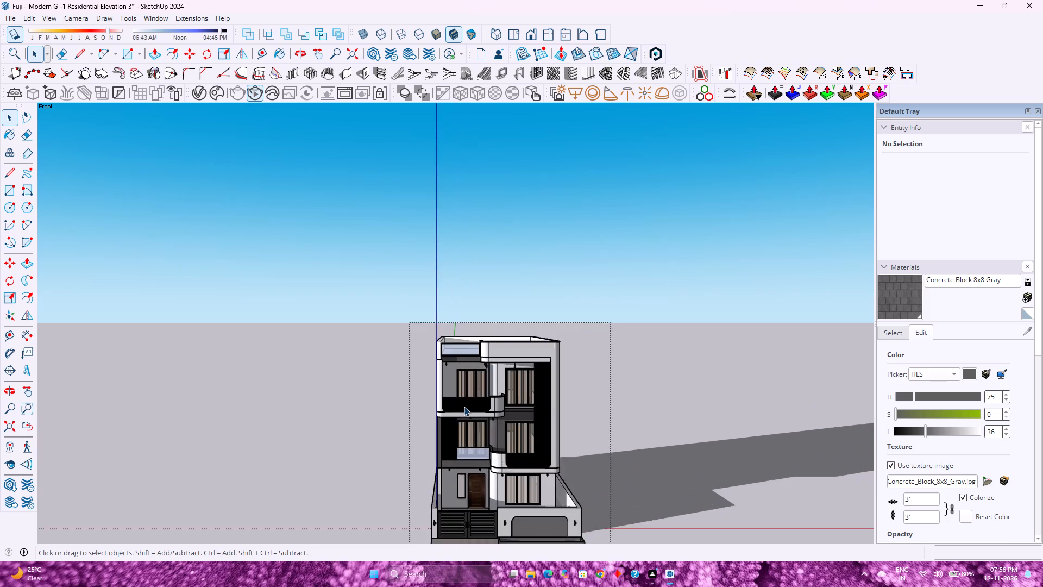
pyautogui.scroll(3, 464, 407)
# Set the standard front view and fit the entire house model within the drawing area.
pyautogui.click(536, 40)
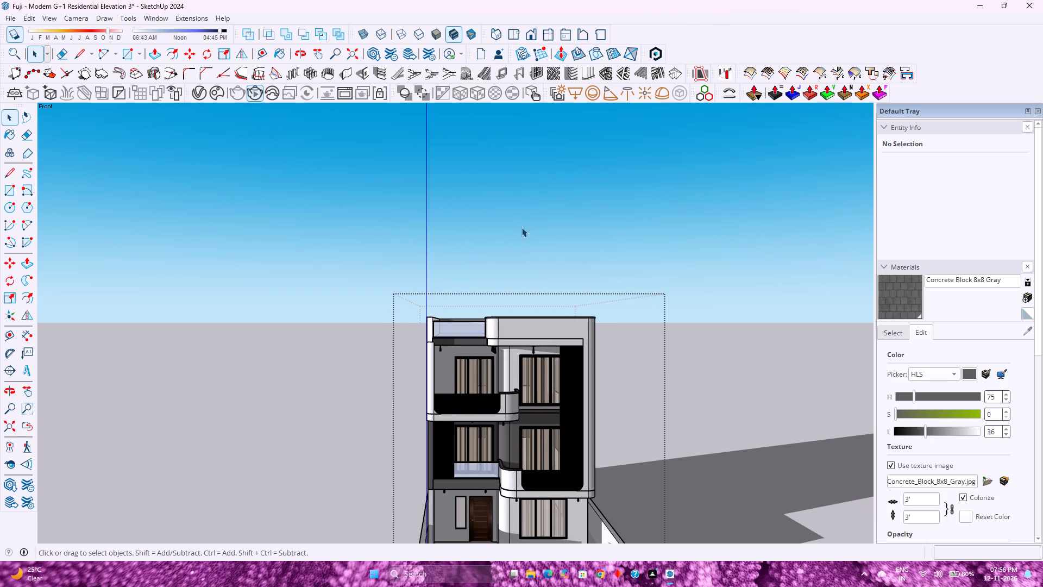
pyautogui.click(4, 428)
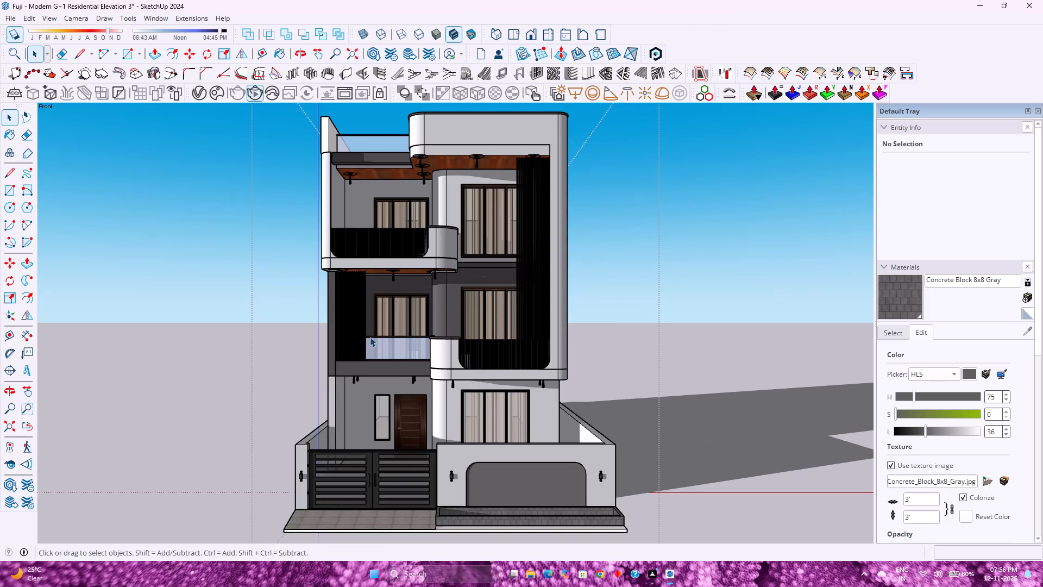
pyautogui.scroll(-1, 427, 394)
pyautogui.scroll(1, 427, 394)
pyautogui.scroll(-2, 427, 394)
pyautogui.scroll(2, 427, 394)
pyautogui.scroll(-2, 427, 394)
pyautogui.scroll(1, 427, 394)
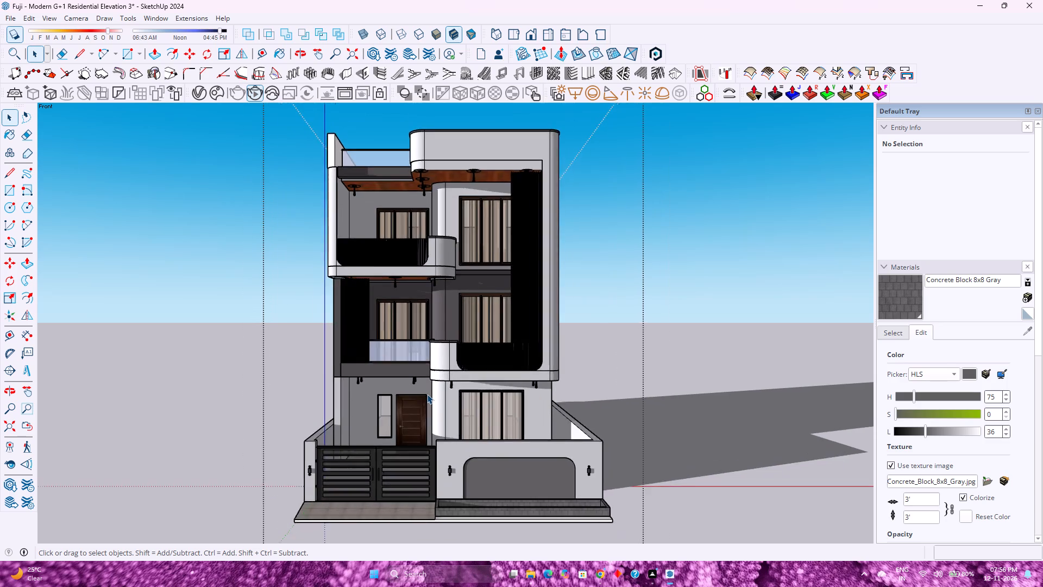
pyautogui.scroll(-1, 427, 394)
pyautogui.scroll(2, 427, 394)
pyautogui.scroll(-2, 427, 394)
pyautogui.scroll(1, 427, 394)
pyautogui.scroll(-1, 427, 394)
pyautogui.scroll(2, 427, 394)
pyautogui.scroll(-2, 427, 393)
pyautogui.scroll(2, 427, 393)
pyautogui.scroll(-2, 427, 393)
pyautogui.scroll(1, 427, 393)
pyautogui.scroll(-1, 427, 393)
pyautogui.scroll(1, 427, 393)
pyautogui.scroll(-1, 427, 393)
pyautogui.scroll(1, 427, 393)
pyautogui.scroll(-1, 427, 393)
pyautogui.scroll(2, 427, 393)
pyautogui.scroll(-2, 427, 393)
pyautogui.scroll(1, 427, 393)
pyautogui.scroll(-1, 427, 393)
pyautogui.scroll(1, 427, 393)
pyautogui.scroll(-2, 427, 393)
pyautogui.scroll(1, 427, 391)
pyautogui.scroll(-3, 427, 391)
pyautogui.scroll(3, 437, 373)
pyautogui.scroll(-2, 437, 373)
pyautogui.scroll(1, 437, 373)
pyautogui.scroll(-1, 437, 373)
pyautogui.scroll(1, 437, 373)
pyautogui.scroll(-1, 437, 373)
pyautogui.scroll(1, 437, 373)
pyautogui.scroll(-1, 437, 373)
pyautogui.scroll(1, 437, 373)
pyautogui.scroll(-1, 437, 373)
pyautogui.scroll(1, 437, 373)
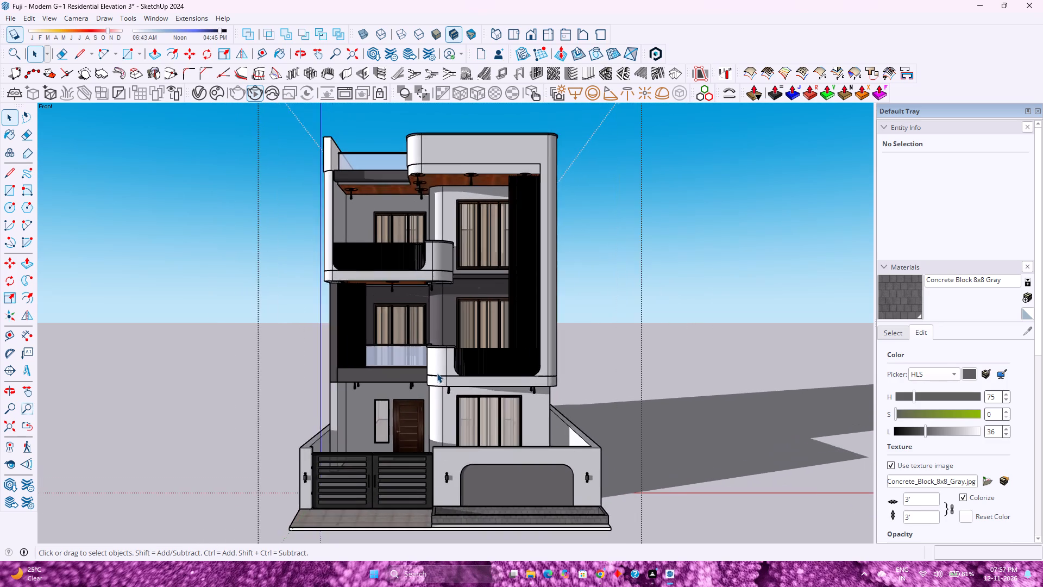
# Examine the gate, entrance door and boundary wall in relation to the full front facade of the house.
pyautogui.scroll(-1, 437, 373)
pyautogui.scroll(1, 437, 373)
pyautogui.scroll(-2, 437, 373)
pyautogui.scroll(2, 436, 389)
pyautogui.scroll(-2, 436, 389)
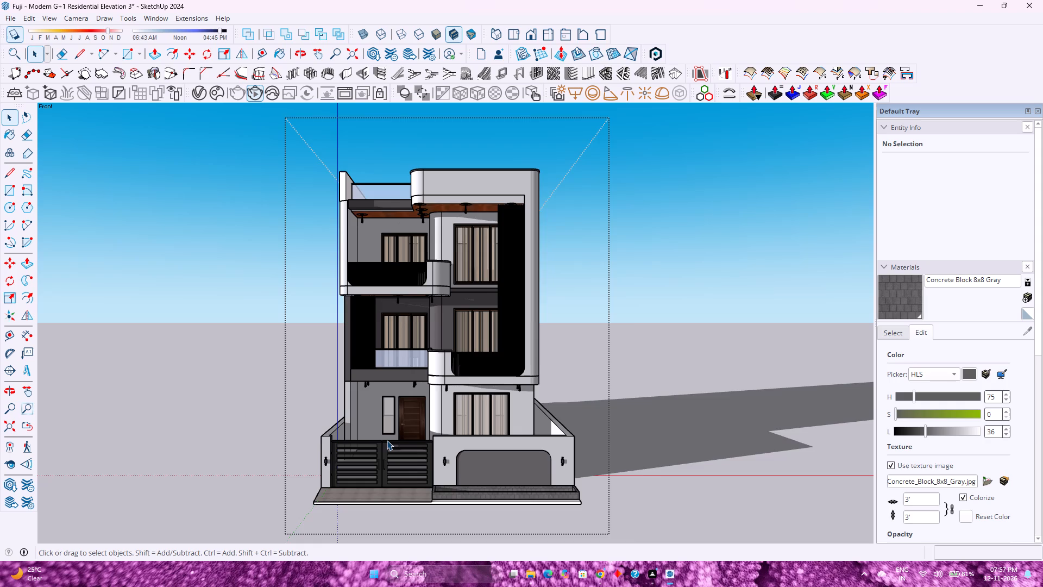
pyautogui.scroll(2, 387, 440)
pyautogui.scroll(-2, 389, 421)
pyautogui.scroll(1, 389, 421)
pyautogui.scroll(-1, 389, 421)
pyautogui.scroll(1, 389, 421)
pyautogui.scroll(-1, 389, 421)
pyautogui.scroll(2, 389, 421)
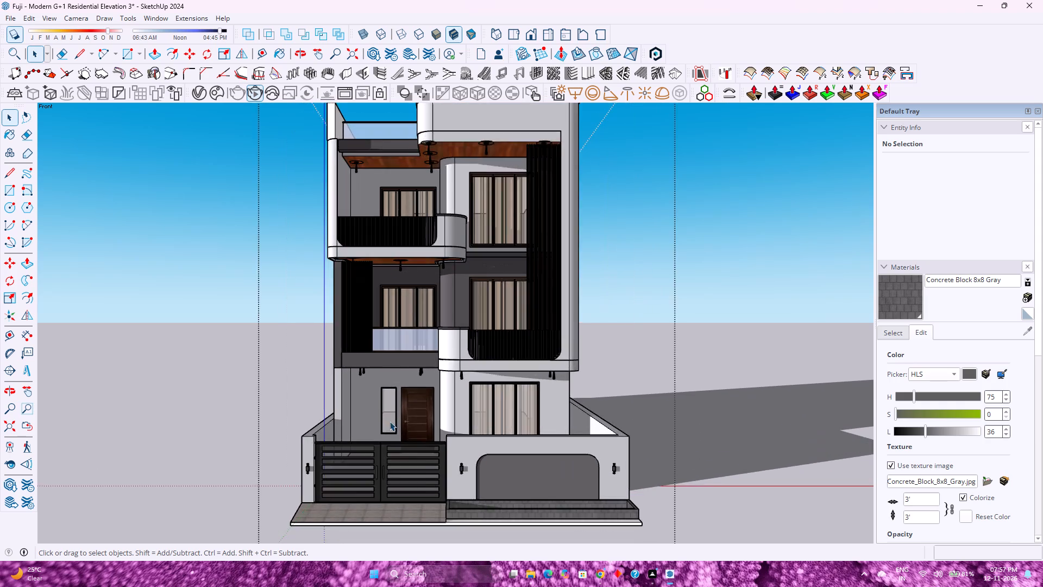
pyautogui.scroll(-2, 389, 421)
pyautogui.scroll(1, 389, 421)
pyautogui.scroll(-1, 389, 421)
pyautogui.scroll(1, 389, 421)
pyautogui.scroll(-1, 389, 421)
pyautogui.scroll(1, 389, 421)
pyautogui.scroll(-1, 389, 421)
pyautogui.scroll(2, 389, 421)
pyautogui.scroll(-2, 389, 421)
pyautogui.scroll(1, 389, 421)
pyautogui.scroll(-1, 389, 421)
pyautogui.scroll(1, 389, 421)
pyautogui.scroll(-1, 389, 421)
pyautogui.scroll(2, 389, 421)
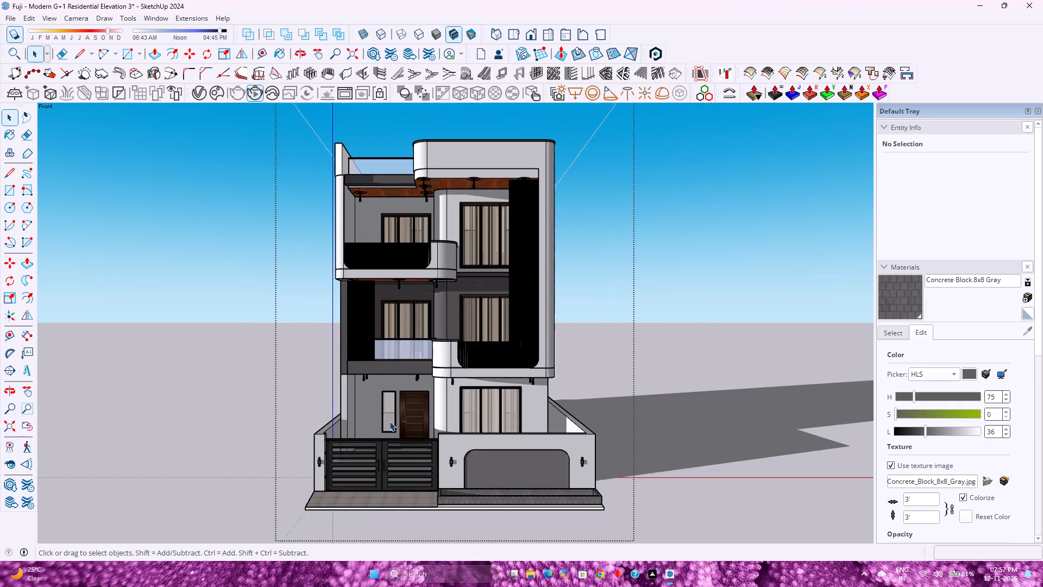
pyautogui.scroll(-1, 389, 421)
pyautogui.scroll(1, 389, 421)
pyautogui.scroll(-1, 389, 421)
pyautogui.scroll(1, 389, 421)
pyautogui.scroll(-1, 389, 421)
pyautogui.scroll(1, 389, 421)
pyautogui.scroll(-2, 389, 421)
pyautogui.scroll(2, 389, 421)
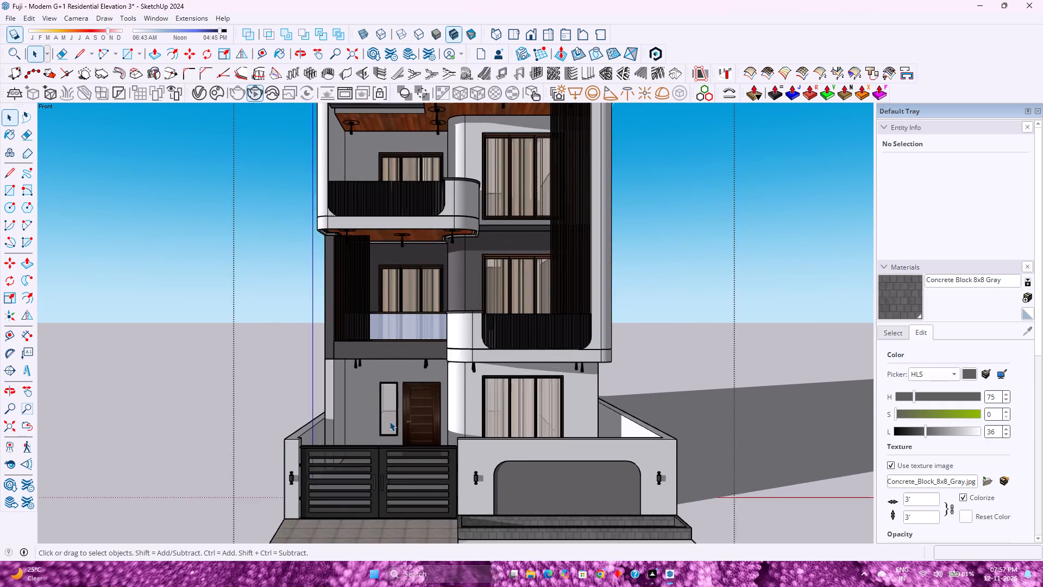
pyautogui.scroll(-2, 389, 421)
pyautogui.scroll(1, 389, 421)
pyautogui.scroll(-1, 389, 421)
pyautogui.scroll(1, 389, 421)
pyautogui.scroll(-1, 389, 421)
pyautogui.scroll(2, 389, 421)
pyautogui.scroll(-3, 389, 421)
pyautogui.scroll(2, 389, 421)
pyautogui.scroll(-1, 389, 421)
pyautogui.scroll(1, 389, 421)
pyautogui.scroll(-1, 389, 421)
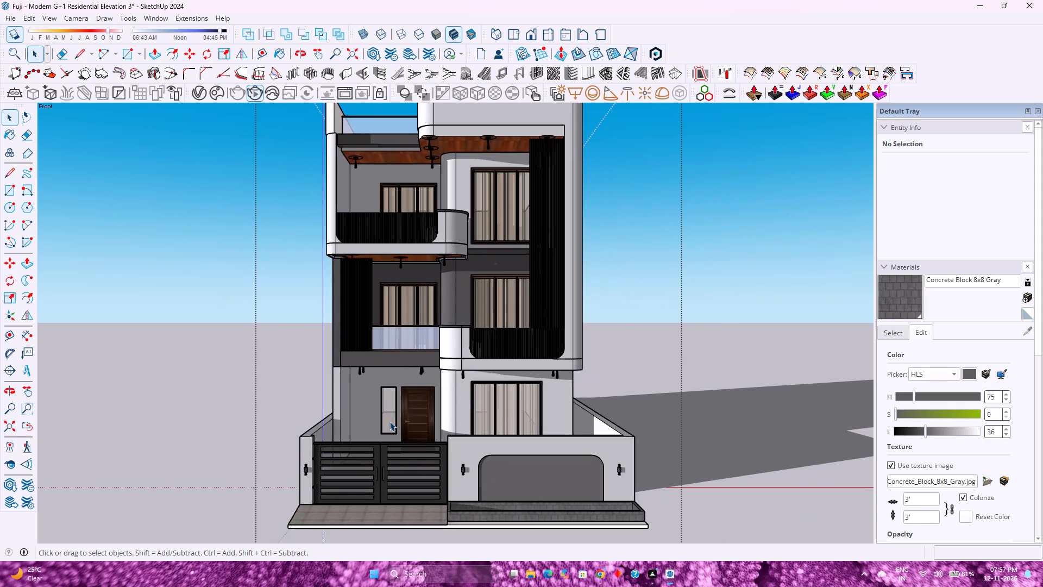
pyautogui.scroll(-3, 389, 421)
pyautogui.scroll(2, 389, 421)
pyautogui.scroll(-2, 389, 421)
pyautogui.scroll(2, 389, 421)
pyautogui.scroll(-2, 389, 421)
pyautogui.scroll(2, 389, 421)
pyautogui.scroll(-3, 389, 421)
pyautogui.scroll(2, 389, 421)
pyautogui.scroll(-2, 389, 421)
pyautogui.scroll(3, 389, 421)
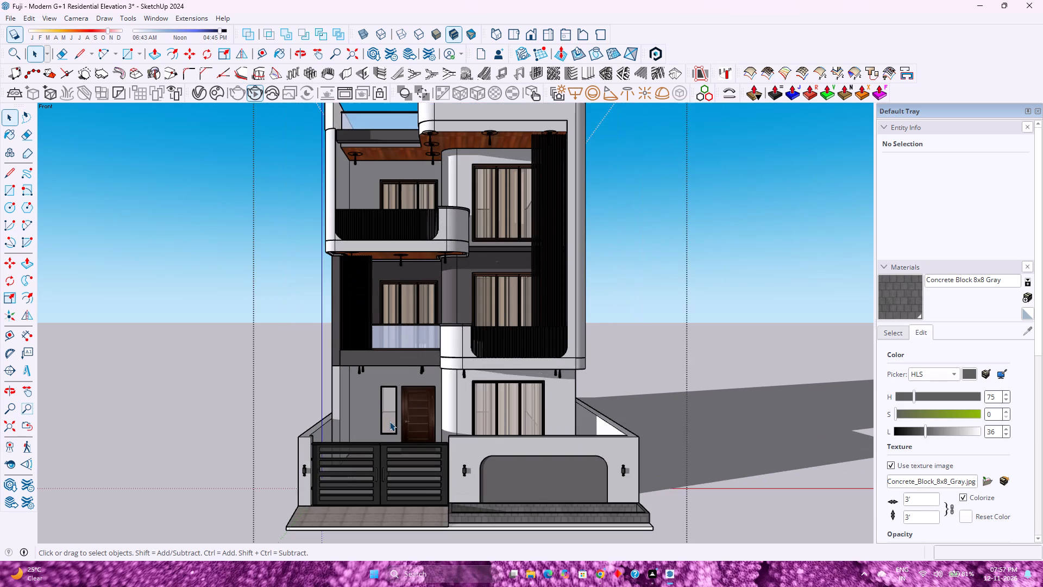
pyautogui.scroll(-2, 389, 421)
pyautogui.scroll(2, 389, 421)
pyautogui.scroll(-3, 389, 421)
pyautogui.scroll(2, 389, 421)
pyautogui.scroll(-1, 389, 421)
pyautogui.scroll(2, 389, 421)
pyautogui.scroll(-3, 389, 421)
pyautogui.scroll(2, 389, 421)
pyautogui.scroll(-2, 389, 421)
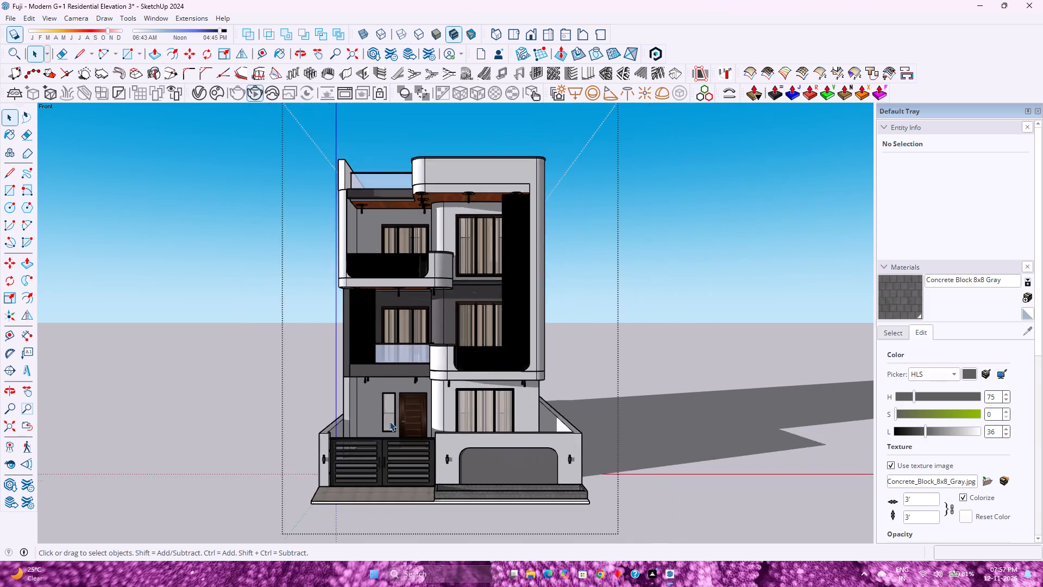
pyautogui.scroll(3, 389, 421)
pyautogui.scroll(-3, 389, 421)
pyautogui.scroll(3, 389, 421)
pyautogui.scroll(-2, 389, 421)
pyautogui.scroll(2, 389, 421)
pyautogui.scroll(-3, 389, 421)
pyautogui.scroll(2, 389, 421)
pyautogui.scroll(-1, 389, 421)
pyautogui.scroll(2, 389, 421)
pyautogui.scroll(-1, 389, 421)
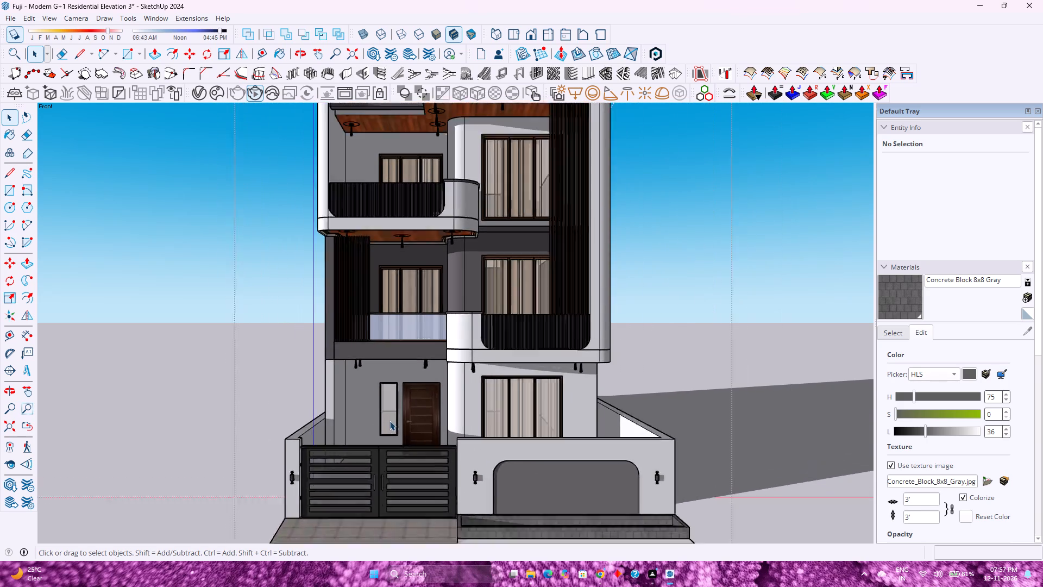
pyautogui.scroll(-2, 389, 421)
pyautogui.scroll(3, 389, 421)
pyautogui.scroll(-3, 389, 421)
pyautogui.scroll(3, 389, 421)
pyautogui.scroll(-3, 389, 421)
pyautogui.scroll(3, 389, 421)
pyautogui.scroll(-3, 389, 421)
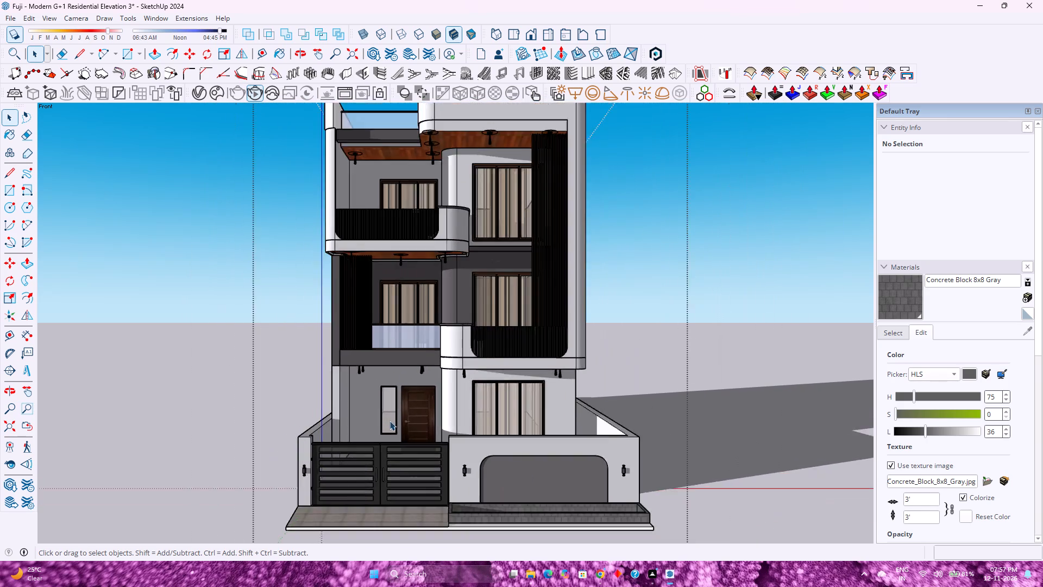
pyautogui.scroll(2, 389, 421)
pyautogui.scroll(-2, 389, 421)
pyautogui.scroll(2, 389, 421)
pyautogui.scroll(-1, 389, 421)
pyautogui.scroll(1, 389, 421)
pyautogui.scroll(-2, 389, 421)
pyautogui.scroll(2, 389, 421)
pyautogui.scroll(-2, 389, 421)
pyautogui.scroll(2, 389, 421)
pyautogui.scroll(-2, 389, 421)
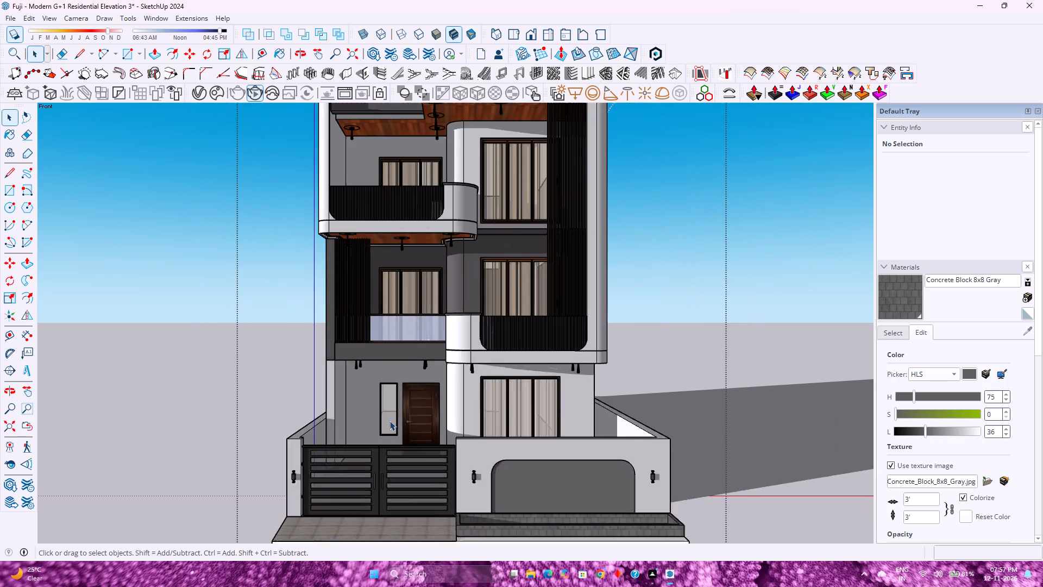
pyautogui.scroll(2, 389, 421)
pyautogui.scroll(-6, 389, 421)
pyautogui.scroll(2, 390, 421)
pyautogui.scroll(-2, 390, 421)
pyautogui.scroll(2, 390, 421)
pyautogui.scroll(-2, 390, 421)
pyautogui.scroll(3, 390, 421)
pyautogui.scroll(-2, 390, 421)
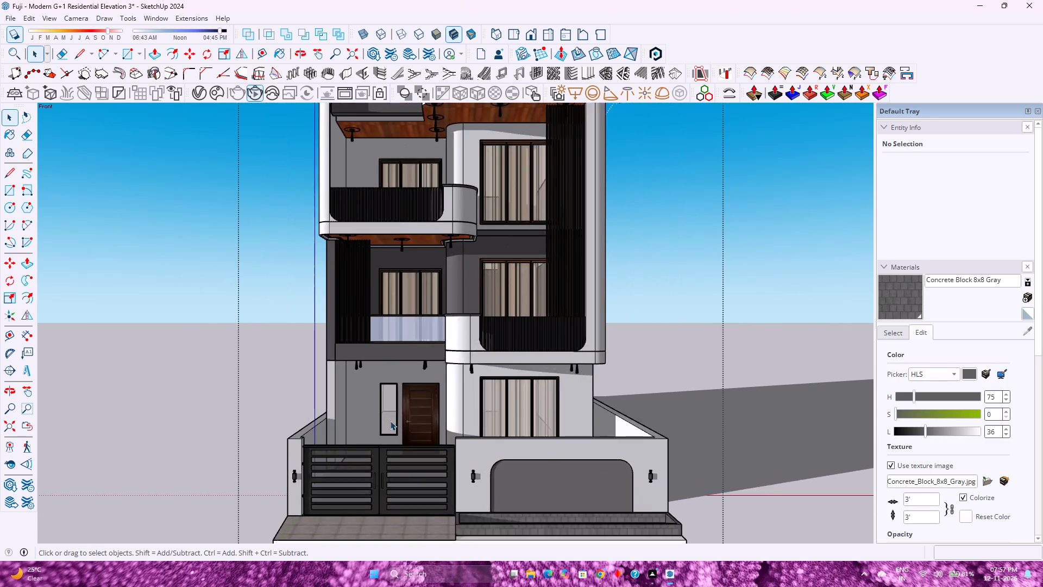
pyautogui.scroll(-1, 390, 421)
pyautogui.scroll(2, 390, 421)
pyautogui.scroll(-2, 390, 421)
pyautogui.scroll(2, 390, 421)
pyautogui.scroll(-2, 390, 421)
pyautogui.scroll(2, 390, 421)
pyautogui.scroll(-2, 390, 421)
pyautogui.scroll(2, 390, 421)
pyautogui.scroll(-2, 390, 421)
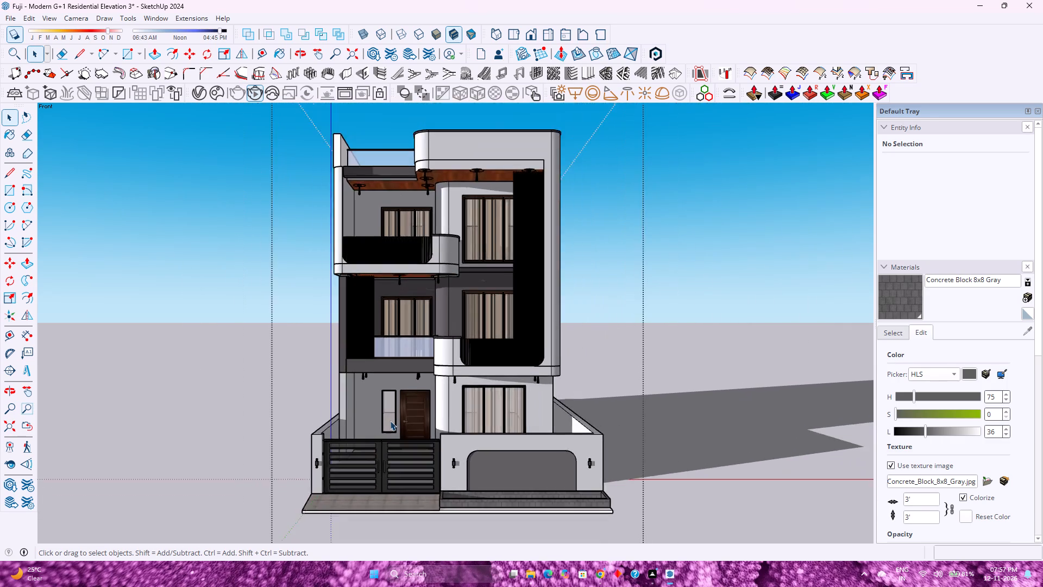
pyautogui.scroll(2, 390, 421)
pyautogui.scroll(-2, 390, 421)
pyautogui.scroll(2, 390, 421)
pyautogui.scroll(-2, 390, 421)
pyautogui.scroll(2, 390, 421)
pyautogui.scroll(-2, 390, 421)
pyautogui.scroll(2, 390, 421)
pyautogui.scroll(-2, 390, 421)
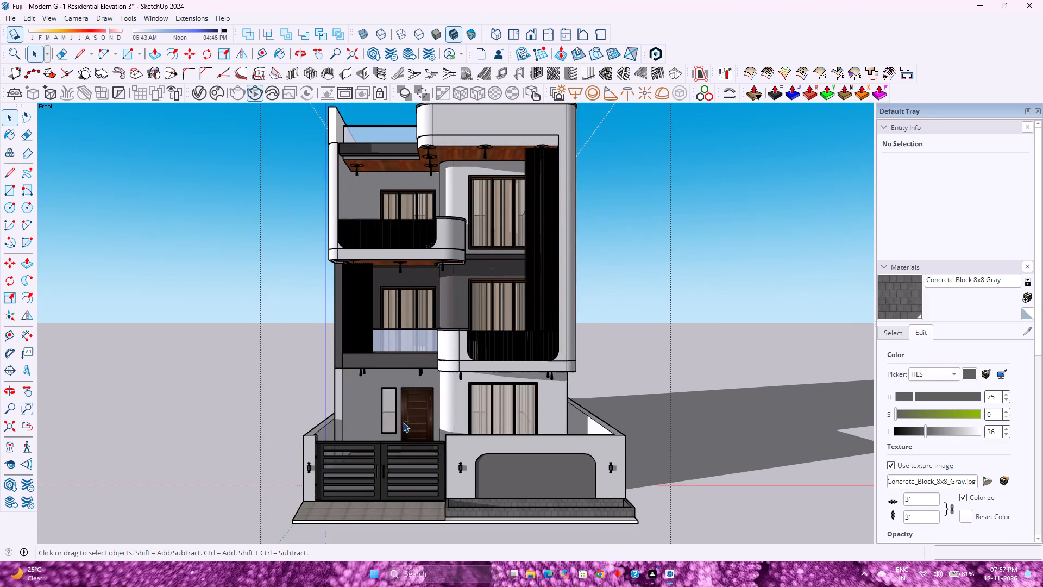
# Compare the whole house massing with the entrance door, slatted gate, glass-railed balcony and curved louvred balcony at closer range.
pyautogui.scroll(3, 405, 423)
pyautogui.scroll(-6, 405, 423)
pyautogui.scroll(2, 405, 423)
pyautogui.scroll(-4, 405, 423)
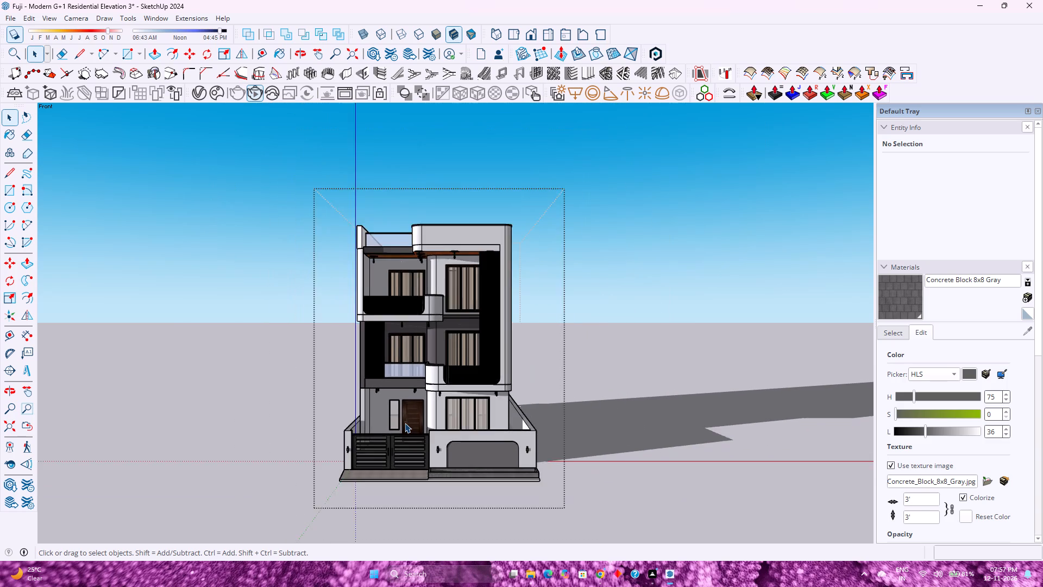
pyautogui.scroll(2, 405, 423)
pyautogui.scroll(-2, 405, 423)
pyautogui.scroll(7, 405, 423)
pyautogui.scroll(-1, 406, 422)
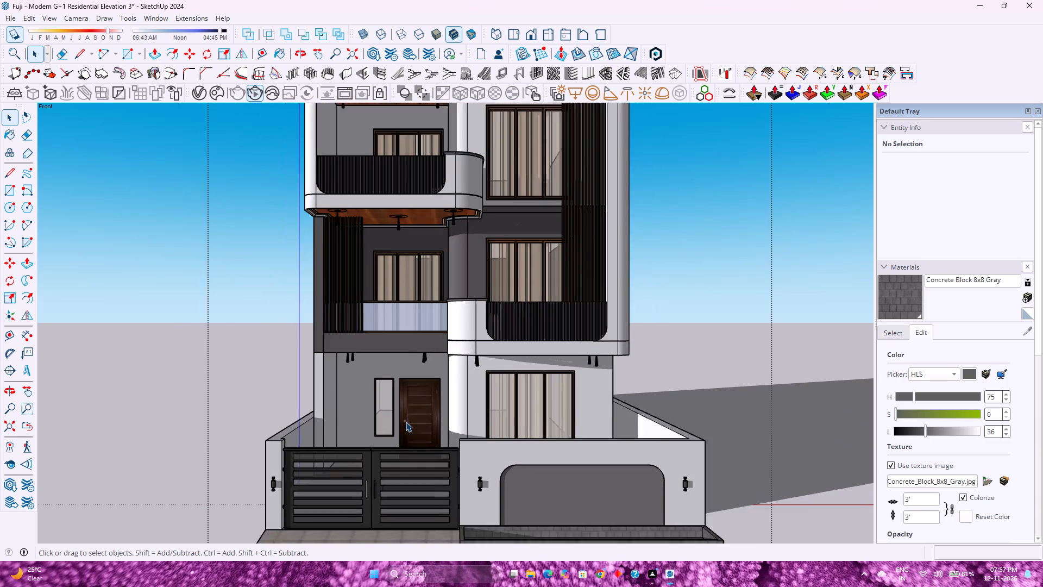
pyautogui.scroll(1, 406, 422)
pyautogui.scroll(-2, 406, 422)
pyautogui.scroll(2, 406, 422)
pyautogui.scroll(-2, 406, 422)
pyautogui.scroll(2, 406, 422)
pyautogui.scroll(-2, 406, 421)
pyautogui.scroll(2, 406, 421)
pyautogui.scroll(-2, 406, 421)
pyautogui.scroll(2, 406, 421)
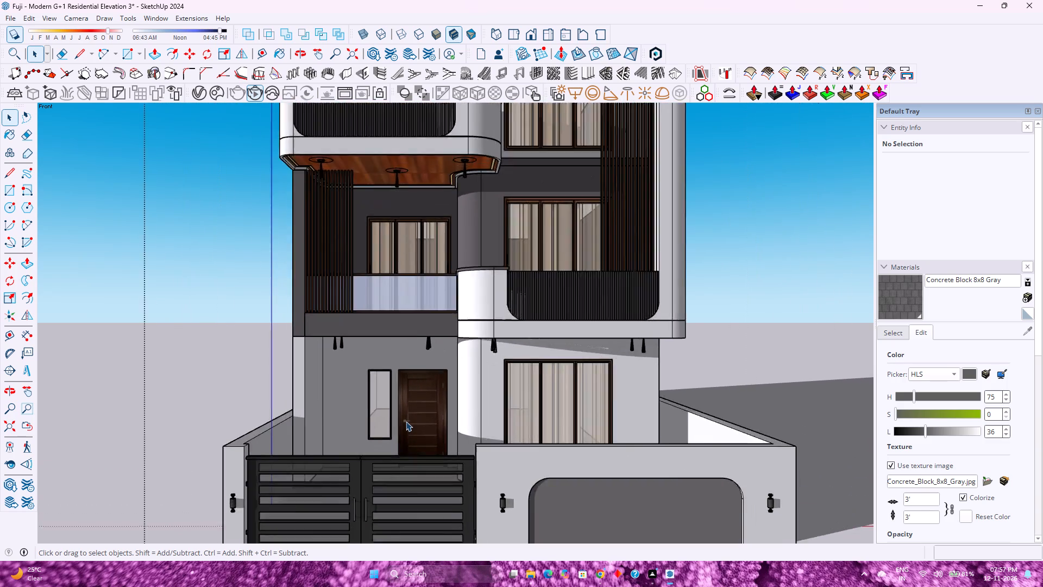
pyautogui.scroll(-2, 406, 421)
pyautogui.scroll(2, 406, 421)
pyautogui.scroll(-2, 406, 421)
pyautogui.scroll(2, 406, 421)
pyautogui.scroll(-2, 406, 421)
pyautogui.scroll(2, 406, 421)
pyautogui.scroll(-3, 406, 421)
pyautogui.scroll(4, 406, 421)
pyautogui.scroll(-3, 406, 421)
pyautogui.scroll(1, 406, 421)
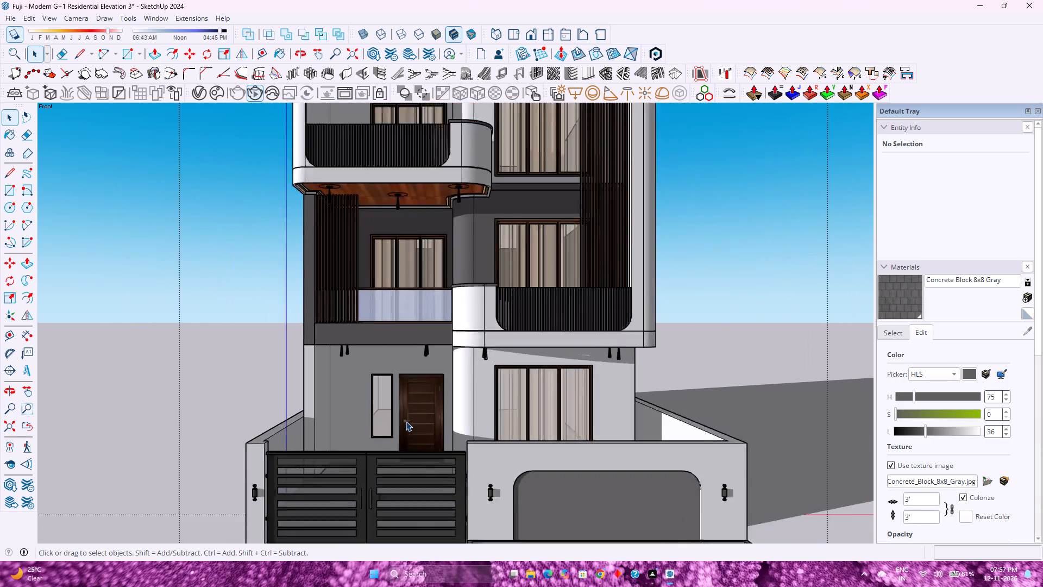
pyautogui.scroll(1, 406, 421)
pyautogui.scroll(-2, 406, 421)
pyautogui.scroll(2, 406, 421)
pyautogui.scroll(-2, 406, 421)
pyautogui.scroll(2, 406, 421)
pyautogui.scroll(-8, 406, 421)
pyautogui.scroll(3, 406, 420)
pyautogui.scroll(-3, 406, 420)
pyautogui.scroll(4, 406, 420)
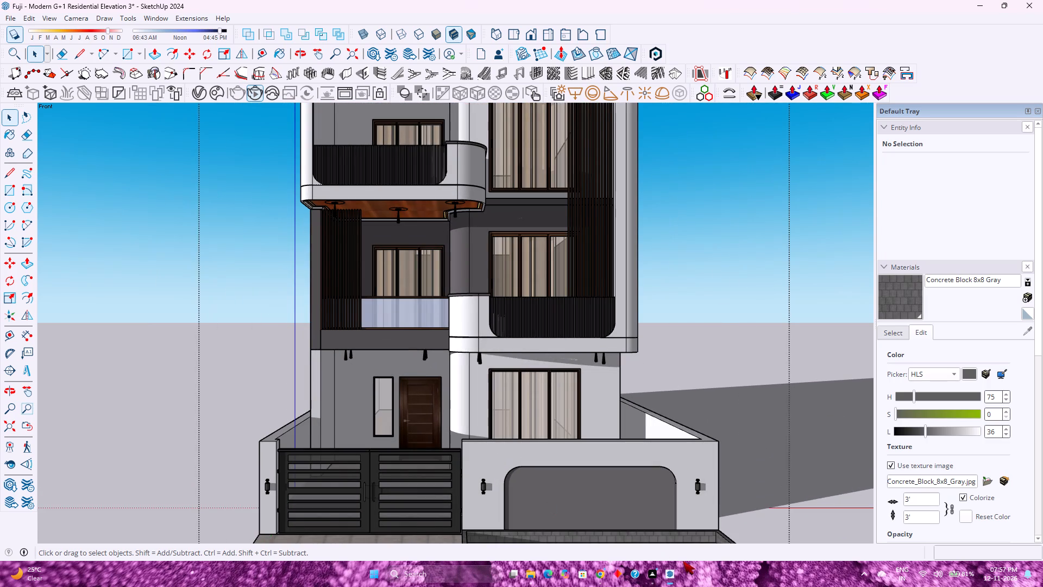
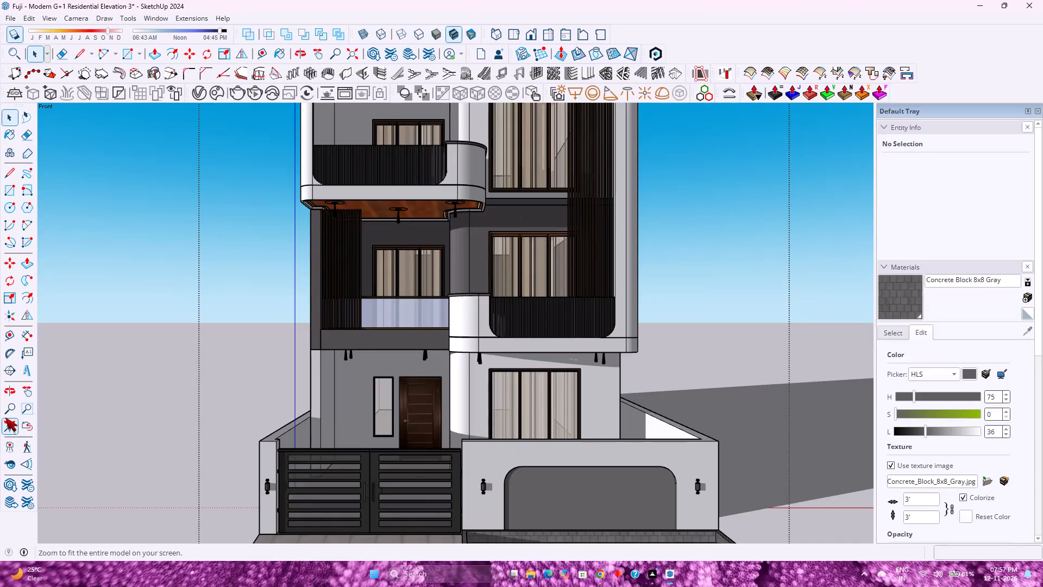
# Fit the whole house in the front view and start a V-Ray render, showing the full image in the frame buffer.
pyautogui.click(5, 423)
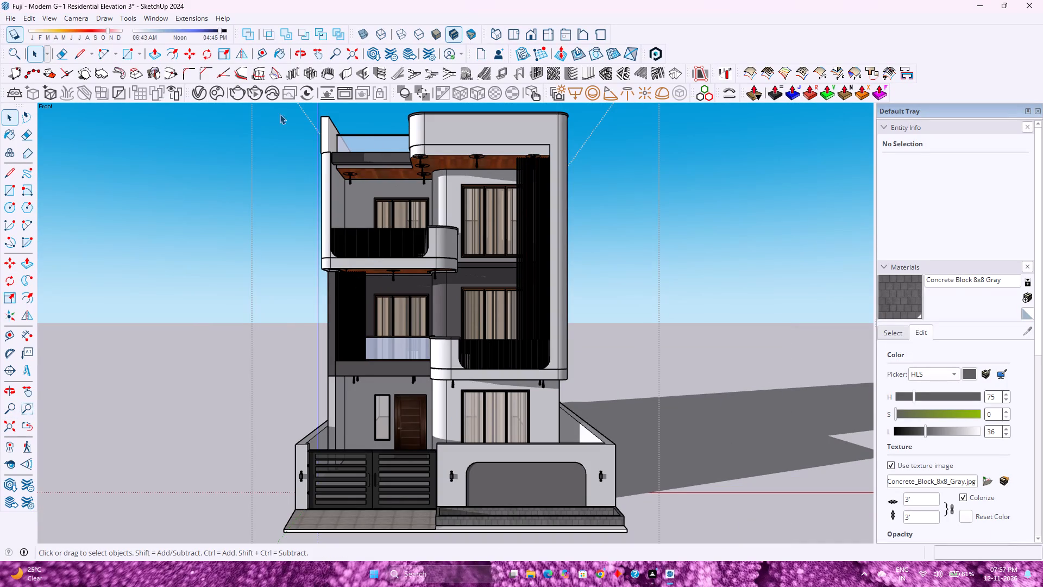
pyautogui.click(253, 92)
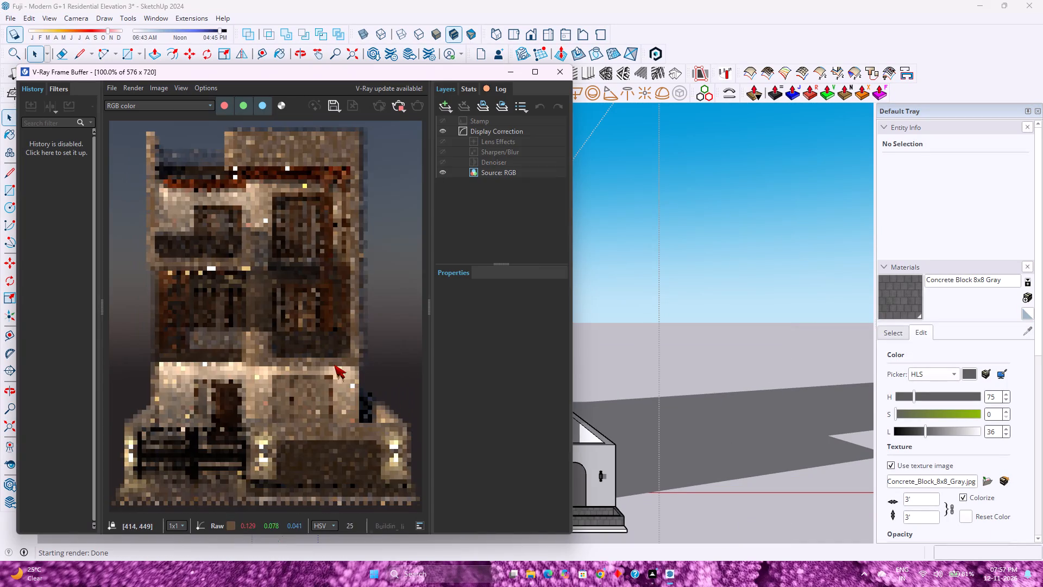
pyautogui.scroll(-1, 332, 366)
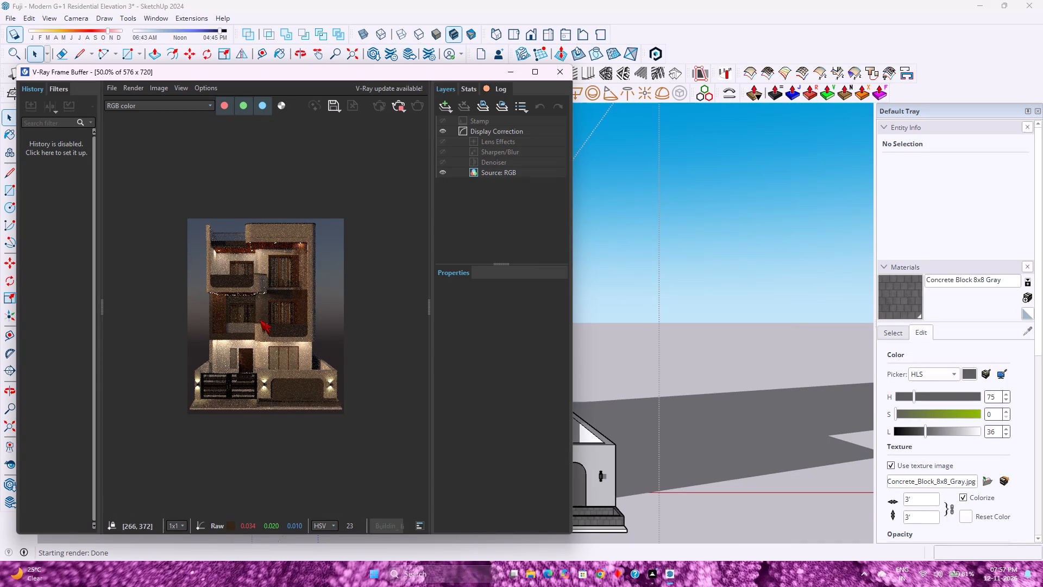
# Shift the sun's afternoon time slightly, stop the running V-Ray render and start a fresh one of the front elevation.
pyautogui.click(215, 30)
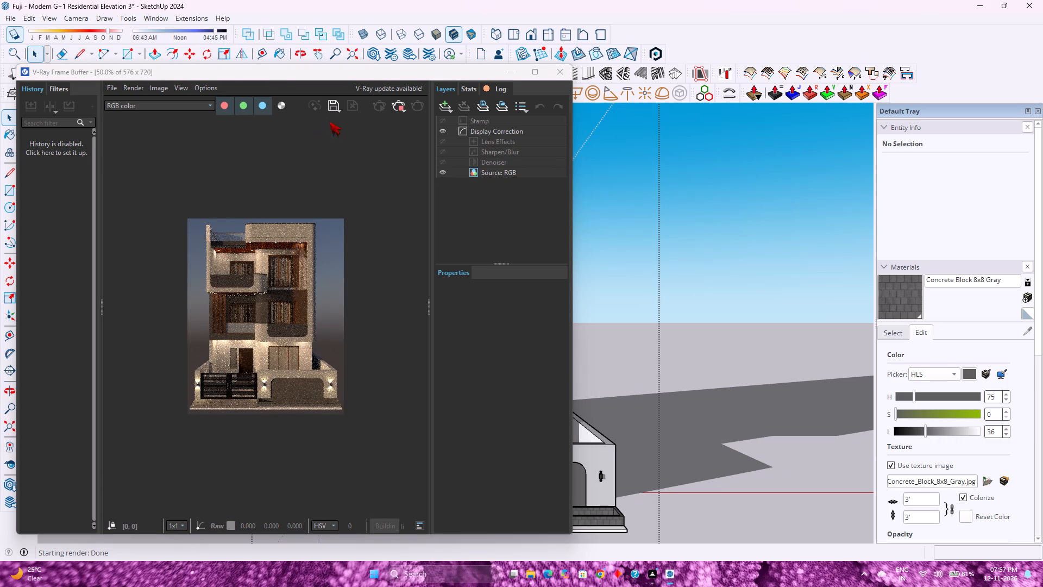
pyautogui.click(392, 104)
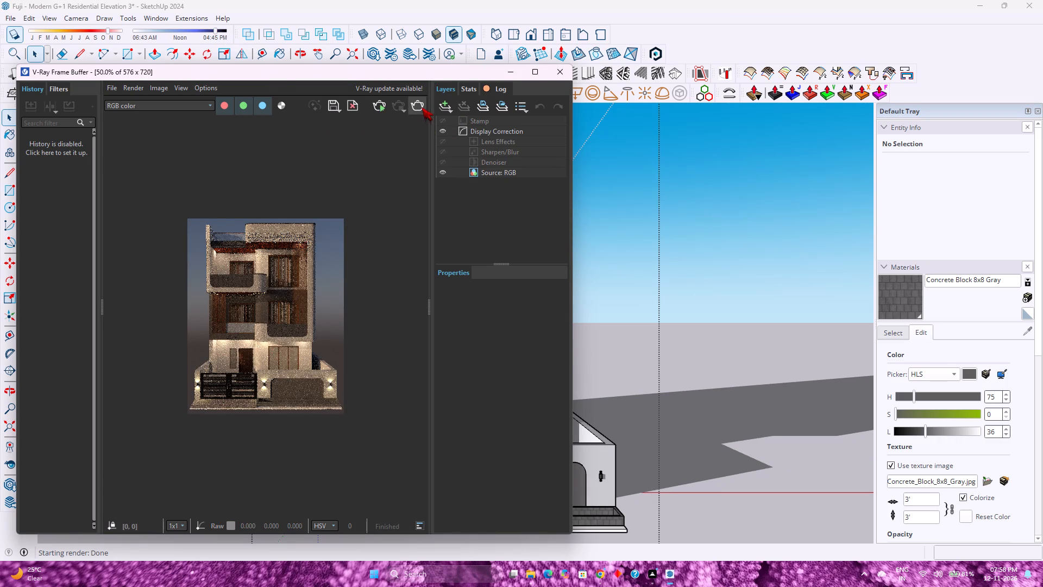
pyautogui.click(422, 107)
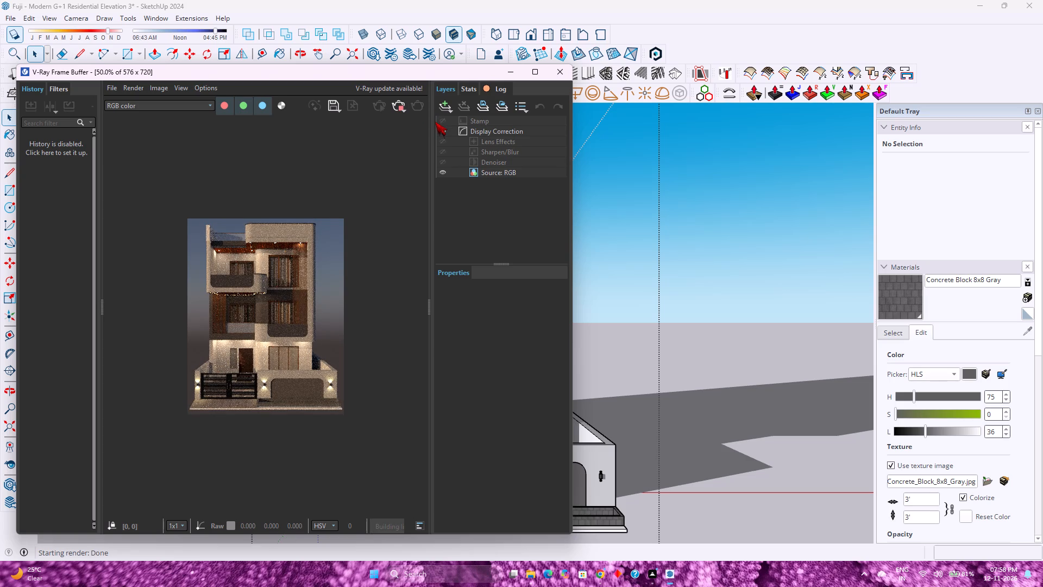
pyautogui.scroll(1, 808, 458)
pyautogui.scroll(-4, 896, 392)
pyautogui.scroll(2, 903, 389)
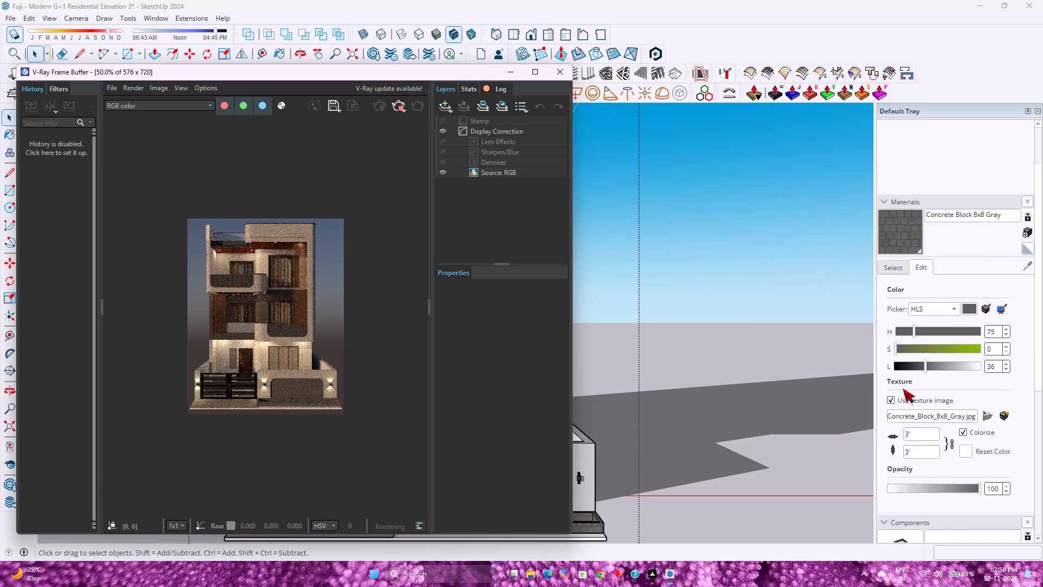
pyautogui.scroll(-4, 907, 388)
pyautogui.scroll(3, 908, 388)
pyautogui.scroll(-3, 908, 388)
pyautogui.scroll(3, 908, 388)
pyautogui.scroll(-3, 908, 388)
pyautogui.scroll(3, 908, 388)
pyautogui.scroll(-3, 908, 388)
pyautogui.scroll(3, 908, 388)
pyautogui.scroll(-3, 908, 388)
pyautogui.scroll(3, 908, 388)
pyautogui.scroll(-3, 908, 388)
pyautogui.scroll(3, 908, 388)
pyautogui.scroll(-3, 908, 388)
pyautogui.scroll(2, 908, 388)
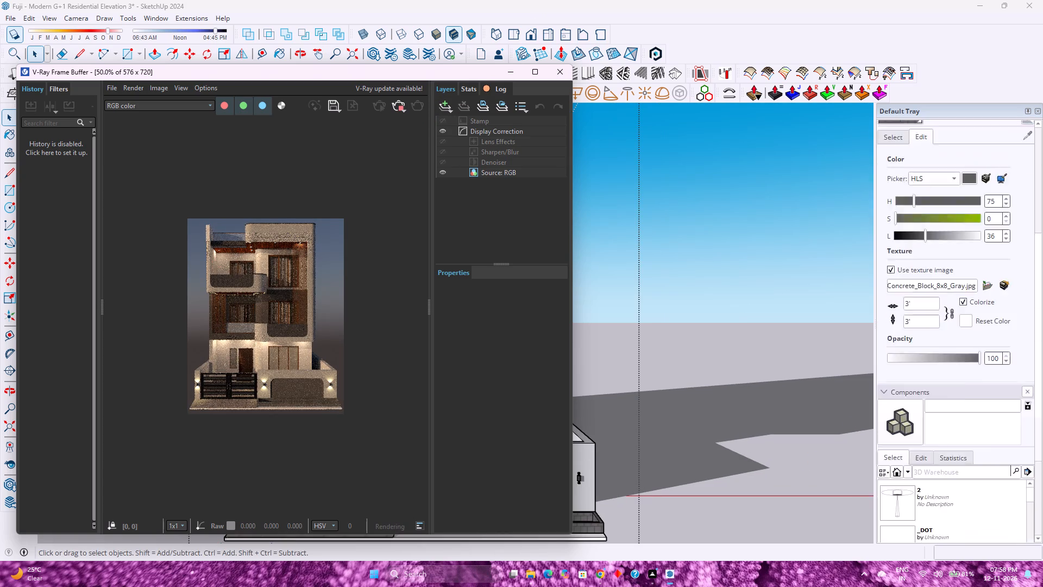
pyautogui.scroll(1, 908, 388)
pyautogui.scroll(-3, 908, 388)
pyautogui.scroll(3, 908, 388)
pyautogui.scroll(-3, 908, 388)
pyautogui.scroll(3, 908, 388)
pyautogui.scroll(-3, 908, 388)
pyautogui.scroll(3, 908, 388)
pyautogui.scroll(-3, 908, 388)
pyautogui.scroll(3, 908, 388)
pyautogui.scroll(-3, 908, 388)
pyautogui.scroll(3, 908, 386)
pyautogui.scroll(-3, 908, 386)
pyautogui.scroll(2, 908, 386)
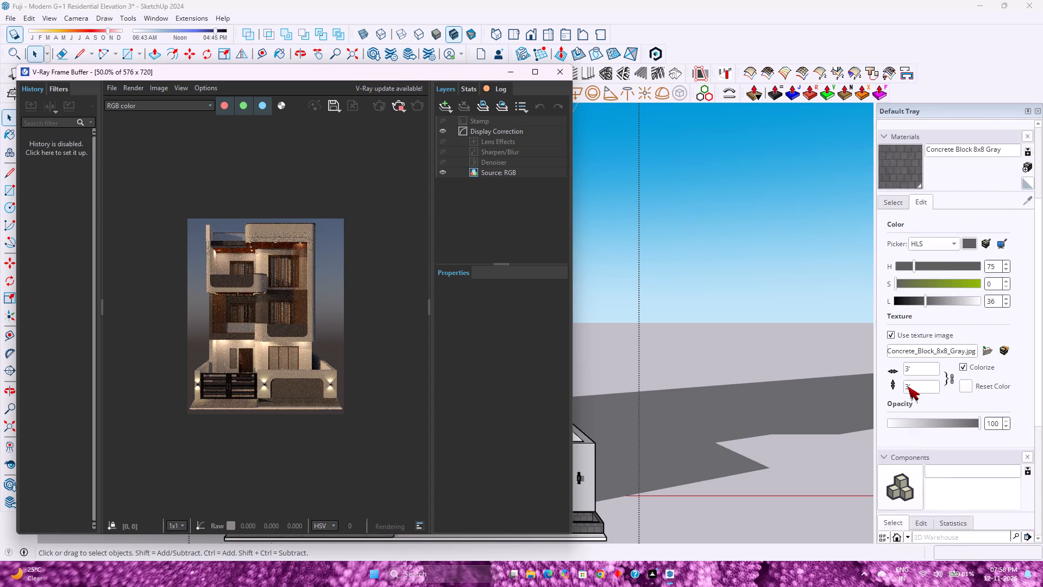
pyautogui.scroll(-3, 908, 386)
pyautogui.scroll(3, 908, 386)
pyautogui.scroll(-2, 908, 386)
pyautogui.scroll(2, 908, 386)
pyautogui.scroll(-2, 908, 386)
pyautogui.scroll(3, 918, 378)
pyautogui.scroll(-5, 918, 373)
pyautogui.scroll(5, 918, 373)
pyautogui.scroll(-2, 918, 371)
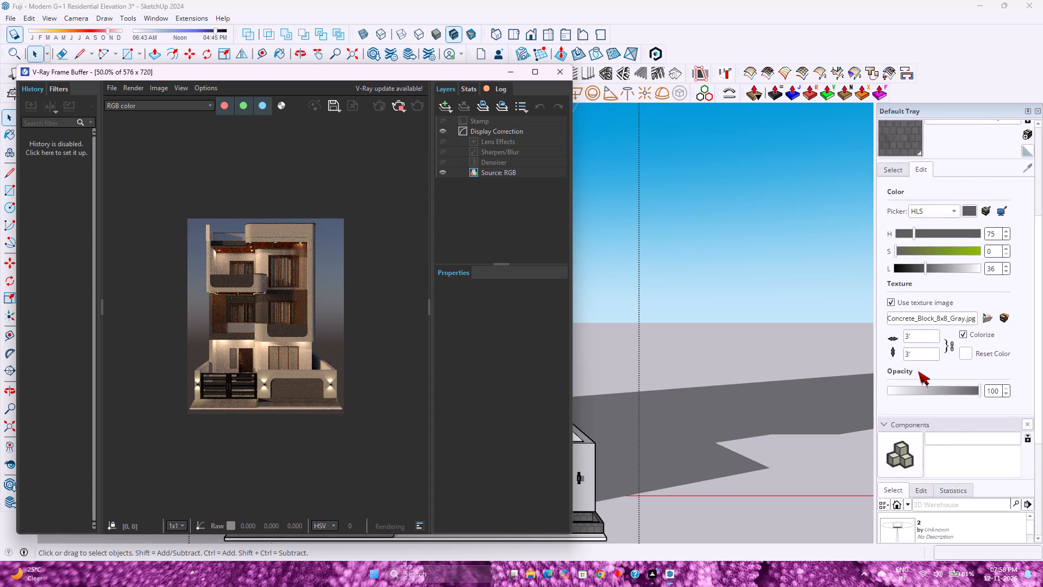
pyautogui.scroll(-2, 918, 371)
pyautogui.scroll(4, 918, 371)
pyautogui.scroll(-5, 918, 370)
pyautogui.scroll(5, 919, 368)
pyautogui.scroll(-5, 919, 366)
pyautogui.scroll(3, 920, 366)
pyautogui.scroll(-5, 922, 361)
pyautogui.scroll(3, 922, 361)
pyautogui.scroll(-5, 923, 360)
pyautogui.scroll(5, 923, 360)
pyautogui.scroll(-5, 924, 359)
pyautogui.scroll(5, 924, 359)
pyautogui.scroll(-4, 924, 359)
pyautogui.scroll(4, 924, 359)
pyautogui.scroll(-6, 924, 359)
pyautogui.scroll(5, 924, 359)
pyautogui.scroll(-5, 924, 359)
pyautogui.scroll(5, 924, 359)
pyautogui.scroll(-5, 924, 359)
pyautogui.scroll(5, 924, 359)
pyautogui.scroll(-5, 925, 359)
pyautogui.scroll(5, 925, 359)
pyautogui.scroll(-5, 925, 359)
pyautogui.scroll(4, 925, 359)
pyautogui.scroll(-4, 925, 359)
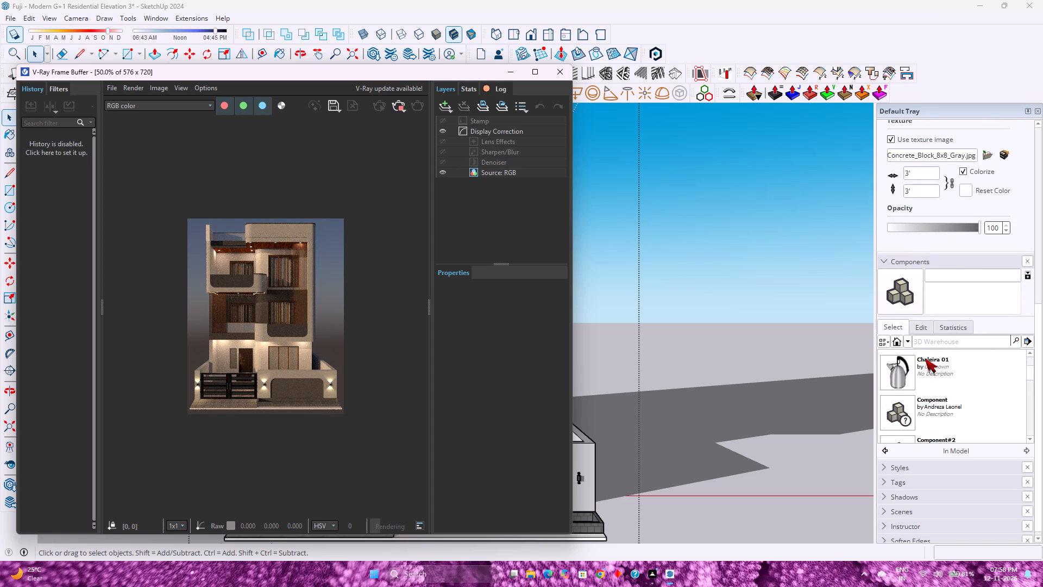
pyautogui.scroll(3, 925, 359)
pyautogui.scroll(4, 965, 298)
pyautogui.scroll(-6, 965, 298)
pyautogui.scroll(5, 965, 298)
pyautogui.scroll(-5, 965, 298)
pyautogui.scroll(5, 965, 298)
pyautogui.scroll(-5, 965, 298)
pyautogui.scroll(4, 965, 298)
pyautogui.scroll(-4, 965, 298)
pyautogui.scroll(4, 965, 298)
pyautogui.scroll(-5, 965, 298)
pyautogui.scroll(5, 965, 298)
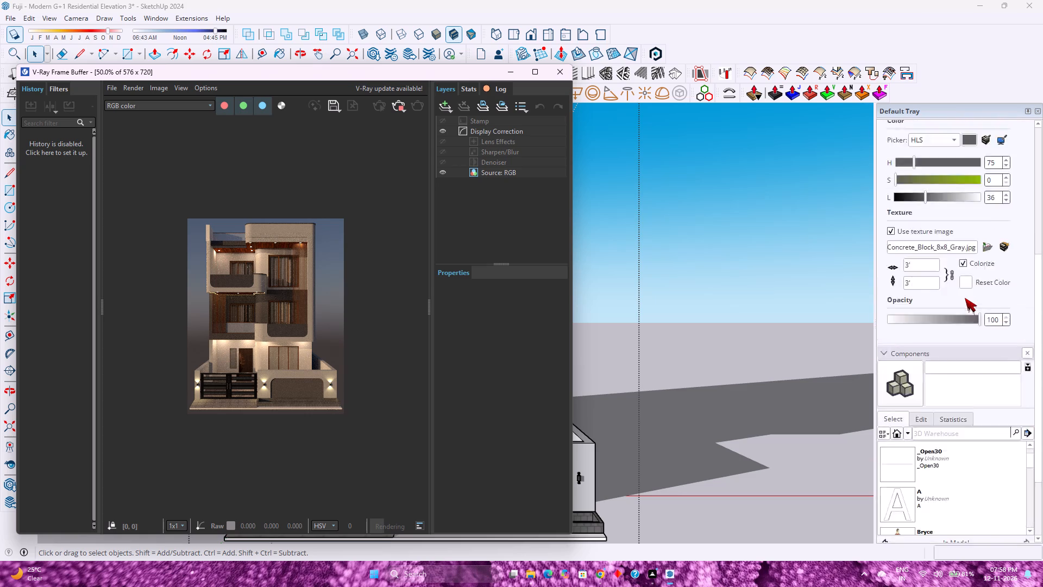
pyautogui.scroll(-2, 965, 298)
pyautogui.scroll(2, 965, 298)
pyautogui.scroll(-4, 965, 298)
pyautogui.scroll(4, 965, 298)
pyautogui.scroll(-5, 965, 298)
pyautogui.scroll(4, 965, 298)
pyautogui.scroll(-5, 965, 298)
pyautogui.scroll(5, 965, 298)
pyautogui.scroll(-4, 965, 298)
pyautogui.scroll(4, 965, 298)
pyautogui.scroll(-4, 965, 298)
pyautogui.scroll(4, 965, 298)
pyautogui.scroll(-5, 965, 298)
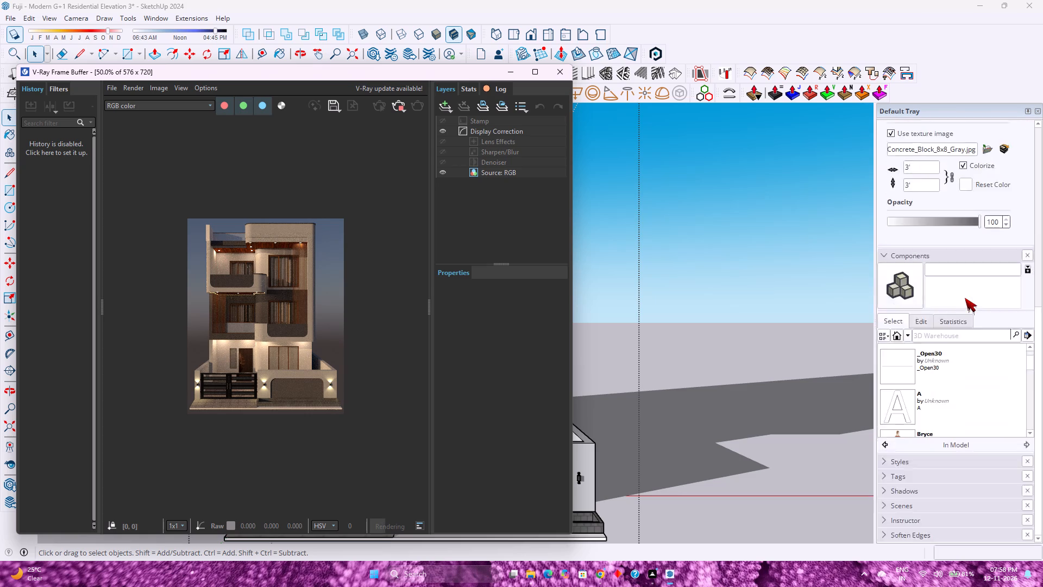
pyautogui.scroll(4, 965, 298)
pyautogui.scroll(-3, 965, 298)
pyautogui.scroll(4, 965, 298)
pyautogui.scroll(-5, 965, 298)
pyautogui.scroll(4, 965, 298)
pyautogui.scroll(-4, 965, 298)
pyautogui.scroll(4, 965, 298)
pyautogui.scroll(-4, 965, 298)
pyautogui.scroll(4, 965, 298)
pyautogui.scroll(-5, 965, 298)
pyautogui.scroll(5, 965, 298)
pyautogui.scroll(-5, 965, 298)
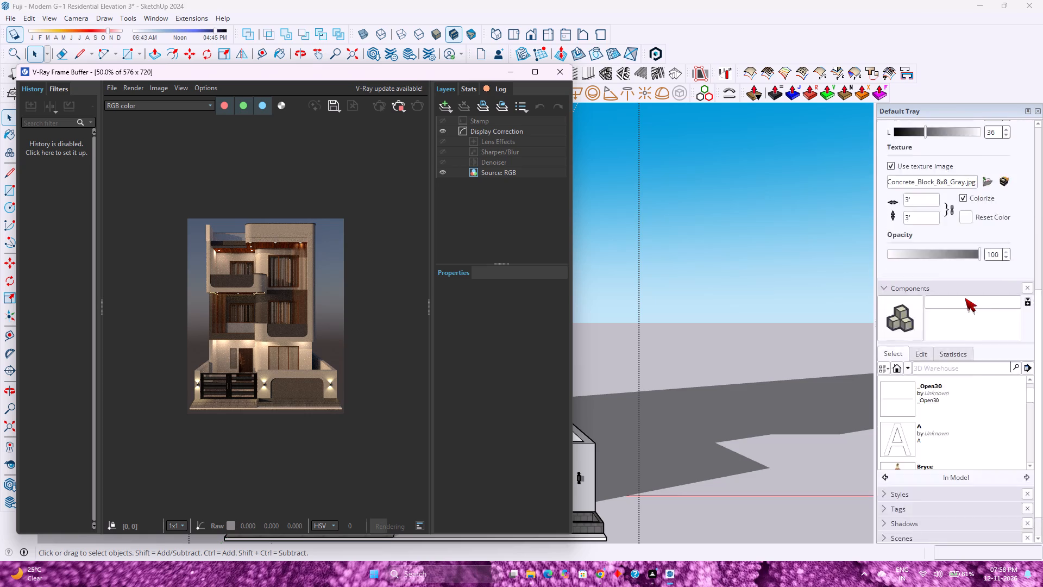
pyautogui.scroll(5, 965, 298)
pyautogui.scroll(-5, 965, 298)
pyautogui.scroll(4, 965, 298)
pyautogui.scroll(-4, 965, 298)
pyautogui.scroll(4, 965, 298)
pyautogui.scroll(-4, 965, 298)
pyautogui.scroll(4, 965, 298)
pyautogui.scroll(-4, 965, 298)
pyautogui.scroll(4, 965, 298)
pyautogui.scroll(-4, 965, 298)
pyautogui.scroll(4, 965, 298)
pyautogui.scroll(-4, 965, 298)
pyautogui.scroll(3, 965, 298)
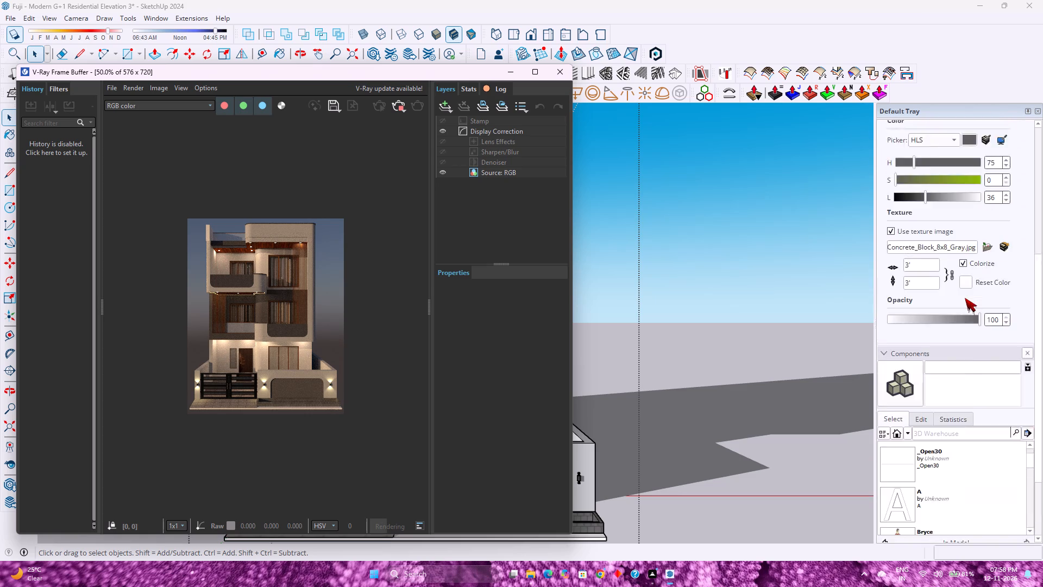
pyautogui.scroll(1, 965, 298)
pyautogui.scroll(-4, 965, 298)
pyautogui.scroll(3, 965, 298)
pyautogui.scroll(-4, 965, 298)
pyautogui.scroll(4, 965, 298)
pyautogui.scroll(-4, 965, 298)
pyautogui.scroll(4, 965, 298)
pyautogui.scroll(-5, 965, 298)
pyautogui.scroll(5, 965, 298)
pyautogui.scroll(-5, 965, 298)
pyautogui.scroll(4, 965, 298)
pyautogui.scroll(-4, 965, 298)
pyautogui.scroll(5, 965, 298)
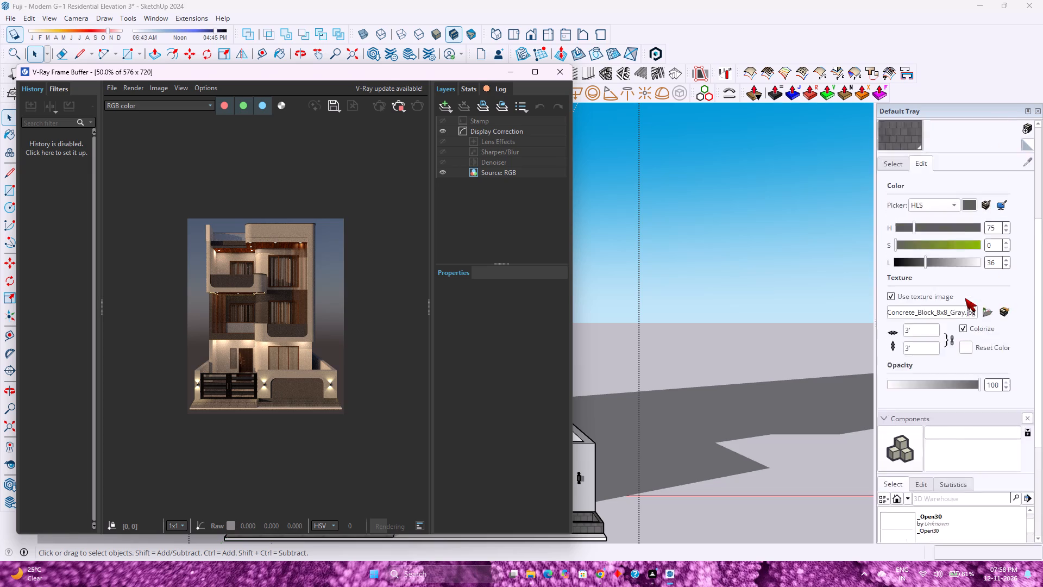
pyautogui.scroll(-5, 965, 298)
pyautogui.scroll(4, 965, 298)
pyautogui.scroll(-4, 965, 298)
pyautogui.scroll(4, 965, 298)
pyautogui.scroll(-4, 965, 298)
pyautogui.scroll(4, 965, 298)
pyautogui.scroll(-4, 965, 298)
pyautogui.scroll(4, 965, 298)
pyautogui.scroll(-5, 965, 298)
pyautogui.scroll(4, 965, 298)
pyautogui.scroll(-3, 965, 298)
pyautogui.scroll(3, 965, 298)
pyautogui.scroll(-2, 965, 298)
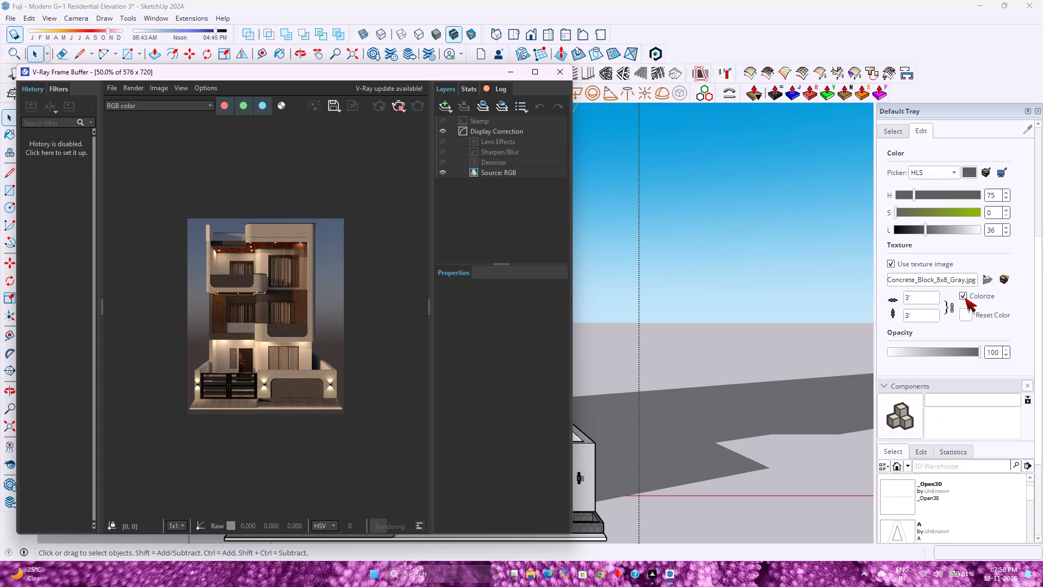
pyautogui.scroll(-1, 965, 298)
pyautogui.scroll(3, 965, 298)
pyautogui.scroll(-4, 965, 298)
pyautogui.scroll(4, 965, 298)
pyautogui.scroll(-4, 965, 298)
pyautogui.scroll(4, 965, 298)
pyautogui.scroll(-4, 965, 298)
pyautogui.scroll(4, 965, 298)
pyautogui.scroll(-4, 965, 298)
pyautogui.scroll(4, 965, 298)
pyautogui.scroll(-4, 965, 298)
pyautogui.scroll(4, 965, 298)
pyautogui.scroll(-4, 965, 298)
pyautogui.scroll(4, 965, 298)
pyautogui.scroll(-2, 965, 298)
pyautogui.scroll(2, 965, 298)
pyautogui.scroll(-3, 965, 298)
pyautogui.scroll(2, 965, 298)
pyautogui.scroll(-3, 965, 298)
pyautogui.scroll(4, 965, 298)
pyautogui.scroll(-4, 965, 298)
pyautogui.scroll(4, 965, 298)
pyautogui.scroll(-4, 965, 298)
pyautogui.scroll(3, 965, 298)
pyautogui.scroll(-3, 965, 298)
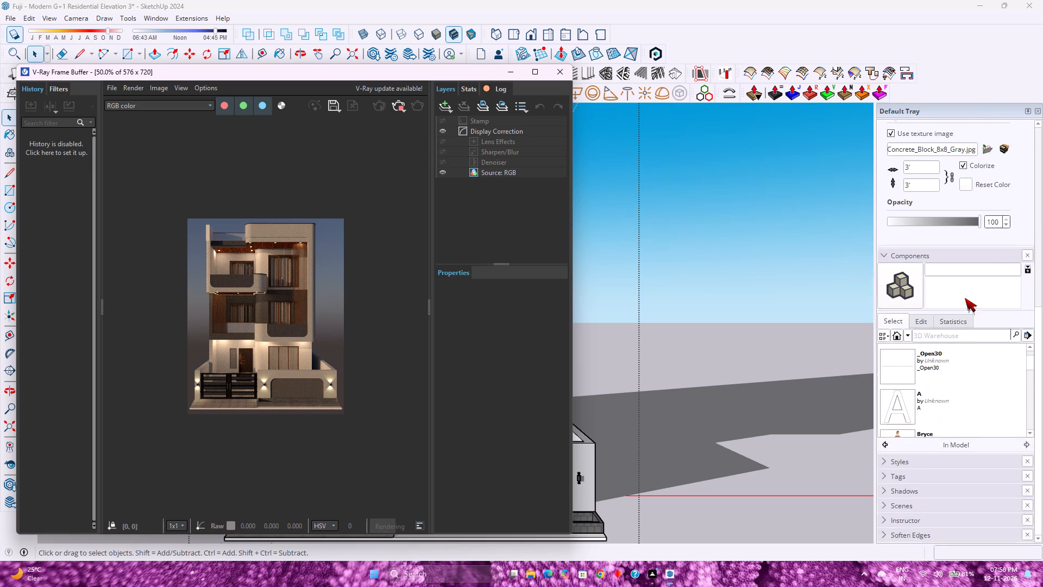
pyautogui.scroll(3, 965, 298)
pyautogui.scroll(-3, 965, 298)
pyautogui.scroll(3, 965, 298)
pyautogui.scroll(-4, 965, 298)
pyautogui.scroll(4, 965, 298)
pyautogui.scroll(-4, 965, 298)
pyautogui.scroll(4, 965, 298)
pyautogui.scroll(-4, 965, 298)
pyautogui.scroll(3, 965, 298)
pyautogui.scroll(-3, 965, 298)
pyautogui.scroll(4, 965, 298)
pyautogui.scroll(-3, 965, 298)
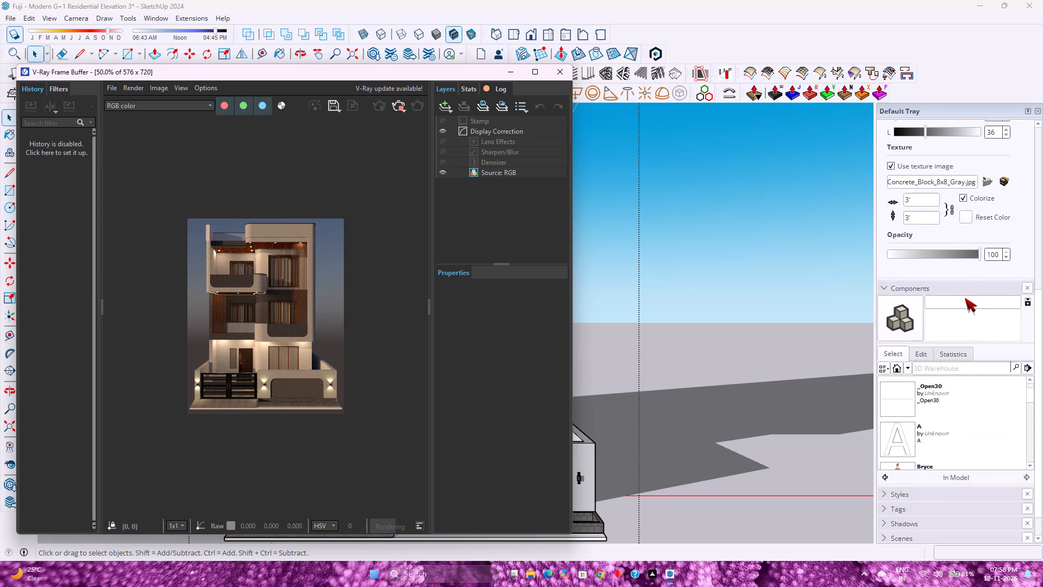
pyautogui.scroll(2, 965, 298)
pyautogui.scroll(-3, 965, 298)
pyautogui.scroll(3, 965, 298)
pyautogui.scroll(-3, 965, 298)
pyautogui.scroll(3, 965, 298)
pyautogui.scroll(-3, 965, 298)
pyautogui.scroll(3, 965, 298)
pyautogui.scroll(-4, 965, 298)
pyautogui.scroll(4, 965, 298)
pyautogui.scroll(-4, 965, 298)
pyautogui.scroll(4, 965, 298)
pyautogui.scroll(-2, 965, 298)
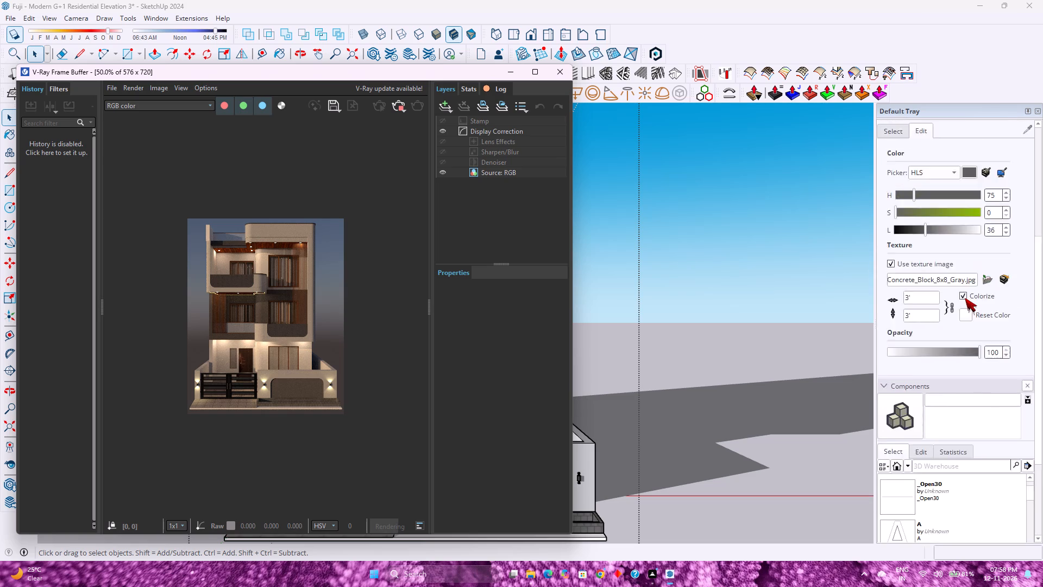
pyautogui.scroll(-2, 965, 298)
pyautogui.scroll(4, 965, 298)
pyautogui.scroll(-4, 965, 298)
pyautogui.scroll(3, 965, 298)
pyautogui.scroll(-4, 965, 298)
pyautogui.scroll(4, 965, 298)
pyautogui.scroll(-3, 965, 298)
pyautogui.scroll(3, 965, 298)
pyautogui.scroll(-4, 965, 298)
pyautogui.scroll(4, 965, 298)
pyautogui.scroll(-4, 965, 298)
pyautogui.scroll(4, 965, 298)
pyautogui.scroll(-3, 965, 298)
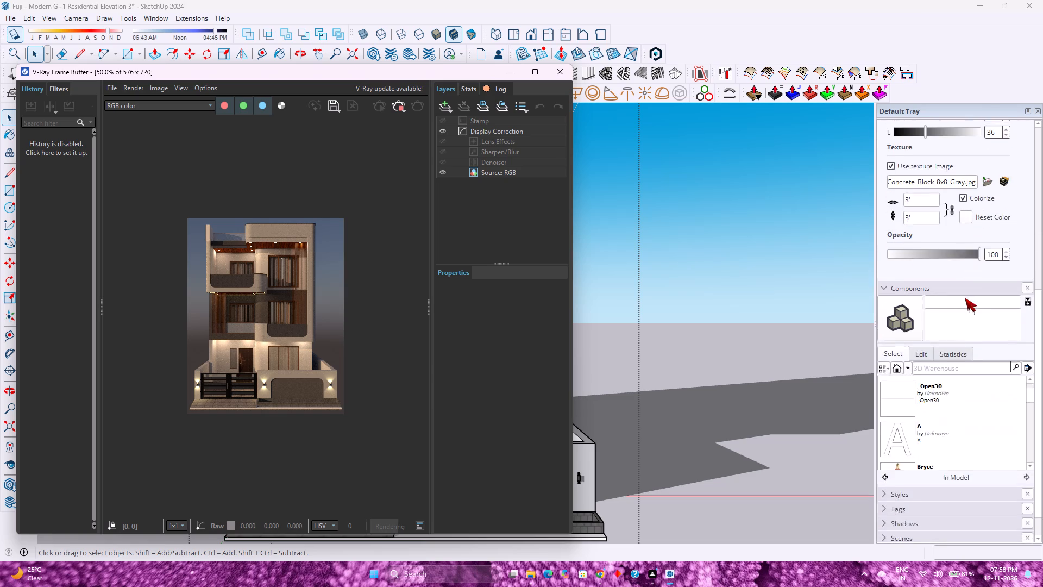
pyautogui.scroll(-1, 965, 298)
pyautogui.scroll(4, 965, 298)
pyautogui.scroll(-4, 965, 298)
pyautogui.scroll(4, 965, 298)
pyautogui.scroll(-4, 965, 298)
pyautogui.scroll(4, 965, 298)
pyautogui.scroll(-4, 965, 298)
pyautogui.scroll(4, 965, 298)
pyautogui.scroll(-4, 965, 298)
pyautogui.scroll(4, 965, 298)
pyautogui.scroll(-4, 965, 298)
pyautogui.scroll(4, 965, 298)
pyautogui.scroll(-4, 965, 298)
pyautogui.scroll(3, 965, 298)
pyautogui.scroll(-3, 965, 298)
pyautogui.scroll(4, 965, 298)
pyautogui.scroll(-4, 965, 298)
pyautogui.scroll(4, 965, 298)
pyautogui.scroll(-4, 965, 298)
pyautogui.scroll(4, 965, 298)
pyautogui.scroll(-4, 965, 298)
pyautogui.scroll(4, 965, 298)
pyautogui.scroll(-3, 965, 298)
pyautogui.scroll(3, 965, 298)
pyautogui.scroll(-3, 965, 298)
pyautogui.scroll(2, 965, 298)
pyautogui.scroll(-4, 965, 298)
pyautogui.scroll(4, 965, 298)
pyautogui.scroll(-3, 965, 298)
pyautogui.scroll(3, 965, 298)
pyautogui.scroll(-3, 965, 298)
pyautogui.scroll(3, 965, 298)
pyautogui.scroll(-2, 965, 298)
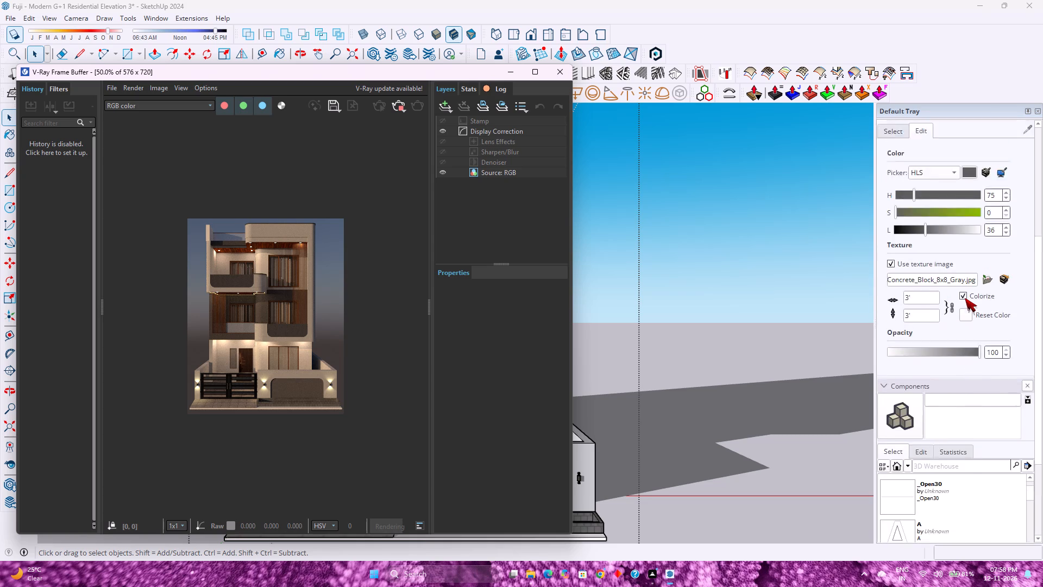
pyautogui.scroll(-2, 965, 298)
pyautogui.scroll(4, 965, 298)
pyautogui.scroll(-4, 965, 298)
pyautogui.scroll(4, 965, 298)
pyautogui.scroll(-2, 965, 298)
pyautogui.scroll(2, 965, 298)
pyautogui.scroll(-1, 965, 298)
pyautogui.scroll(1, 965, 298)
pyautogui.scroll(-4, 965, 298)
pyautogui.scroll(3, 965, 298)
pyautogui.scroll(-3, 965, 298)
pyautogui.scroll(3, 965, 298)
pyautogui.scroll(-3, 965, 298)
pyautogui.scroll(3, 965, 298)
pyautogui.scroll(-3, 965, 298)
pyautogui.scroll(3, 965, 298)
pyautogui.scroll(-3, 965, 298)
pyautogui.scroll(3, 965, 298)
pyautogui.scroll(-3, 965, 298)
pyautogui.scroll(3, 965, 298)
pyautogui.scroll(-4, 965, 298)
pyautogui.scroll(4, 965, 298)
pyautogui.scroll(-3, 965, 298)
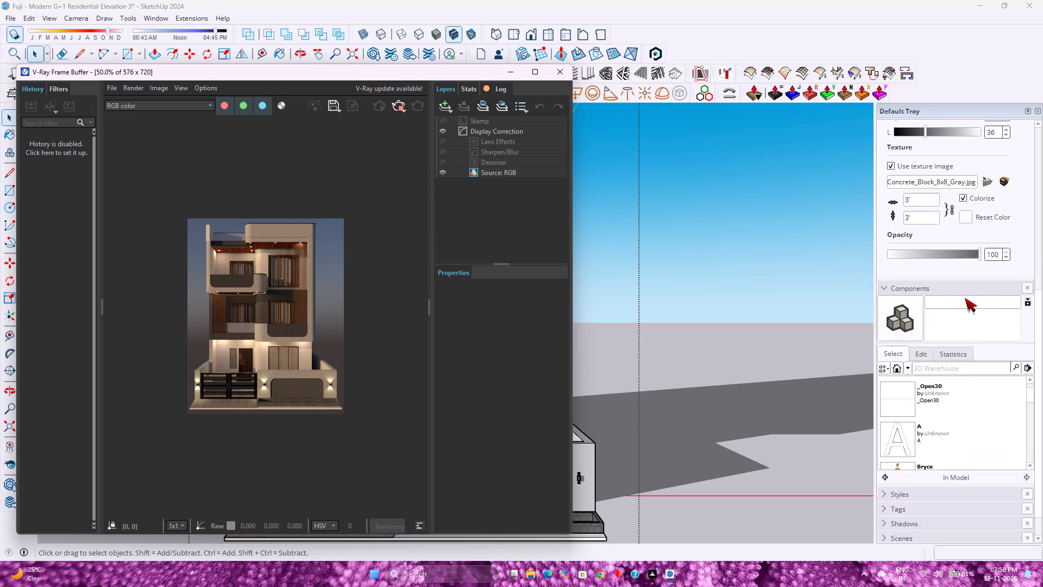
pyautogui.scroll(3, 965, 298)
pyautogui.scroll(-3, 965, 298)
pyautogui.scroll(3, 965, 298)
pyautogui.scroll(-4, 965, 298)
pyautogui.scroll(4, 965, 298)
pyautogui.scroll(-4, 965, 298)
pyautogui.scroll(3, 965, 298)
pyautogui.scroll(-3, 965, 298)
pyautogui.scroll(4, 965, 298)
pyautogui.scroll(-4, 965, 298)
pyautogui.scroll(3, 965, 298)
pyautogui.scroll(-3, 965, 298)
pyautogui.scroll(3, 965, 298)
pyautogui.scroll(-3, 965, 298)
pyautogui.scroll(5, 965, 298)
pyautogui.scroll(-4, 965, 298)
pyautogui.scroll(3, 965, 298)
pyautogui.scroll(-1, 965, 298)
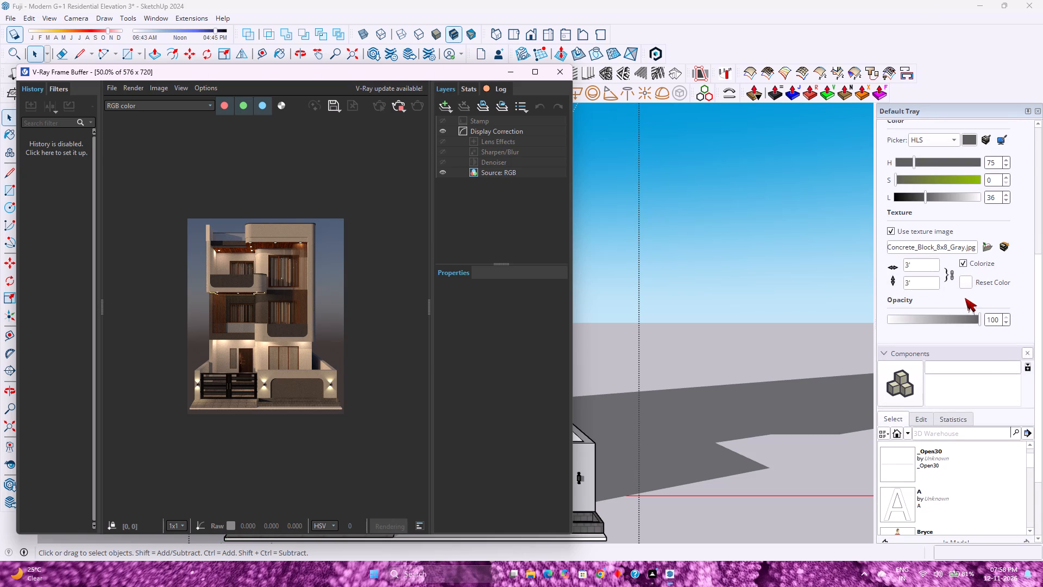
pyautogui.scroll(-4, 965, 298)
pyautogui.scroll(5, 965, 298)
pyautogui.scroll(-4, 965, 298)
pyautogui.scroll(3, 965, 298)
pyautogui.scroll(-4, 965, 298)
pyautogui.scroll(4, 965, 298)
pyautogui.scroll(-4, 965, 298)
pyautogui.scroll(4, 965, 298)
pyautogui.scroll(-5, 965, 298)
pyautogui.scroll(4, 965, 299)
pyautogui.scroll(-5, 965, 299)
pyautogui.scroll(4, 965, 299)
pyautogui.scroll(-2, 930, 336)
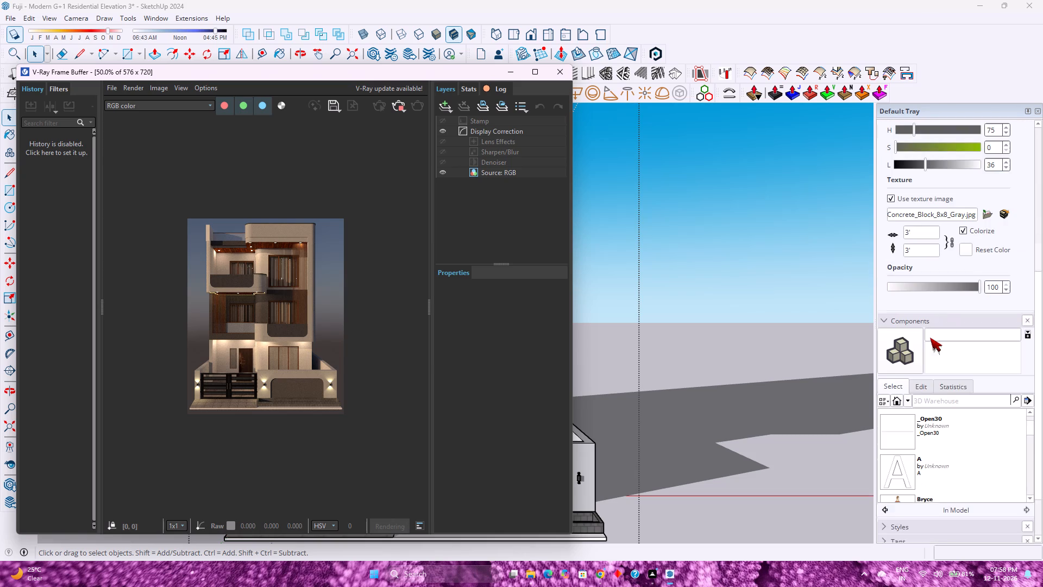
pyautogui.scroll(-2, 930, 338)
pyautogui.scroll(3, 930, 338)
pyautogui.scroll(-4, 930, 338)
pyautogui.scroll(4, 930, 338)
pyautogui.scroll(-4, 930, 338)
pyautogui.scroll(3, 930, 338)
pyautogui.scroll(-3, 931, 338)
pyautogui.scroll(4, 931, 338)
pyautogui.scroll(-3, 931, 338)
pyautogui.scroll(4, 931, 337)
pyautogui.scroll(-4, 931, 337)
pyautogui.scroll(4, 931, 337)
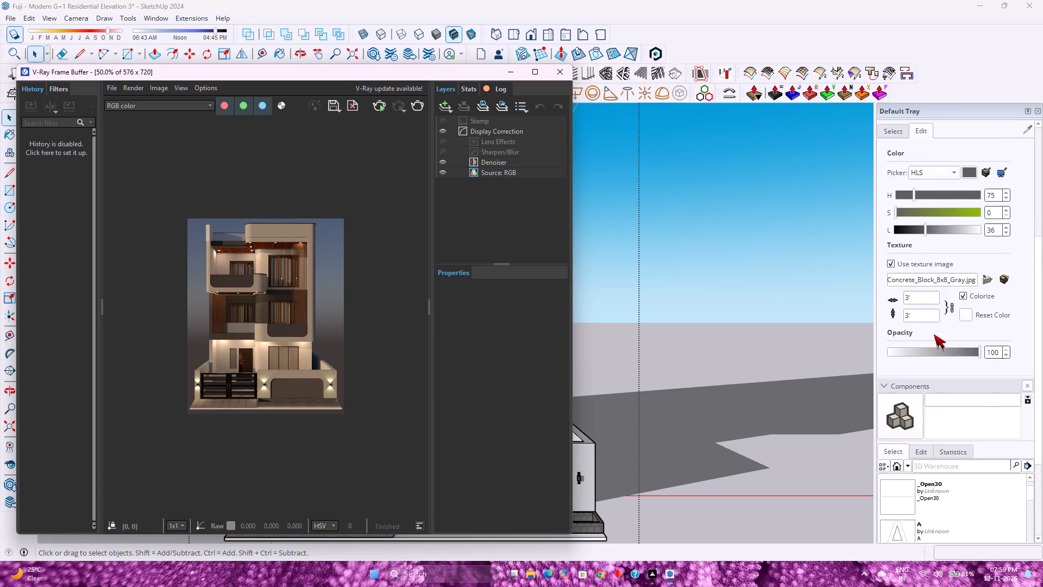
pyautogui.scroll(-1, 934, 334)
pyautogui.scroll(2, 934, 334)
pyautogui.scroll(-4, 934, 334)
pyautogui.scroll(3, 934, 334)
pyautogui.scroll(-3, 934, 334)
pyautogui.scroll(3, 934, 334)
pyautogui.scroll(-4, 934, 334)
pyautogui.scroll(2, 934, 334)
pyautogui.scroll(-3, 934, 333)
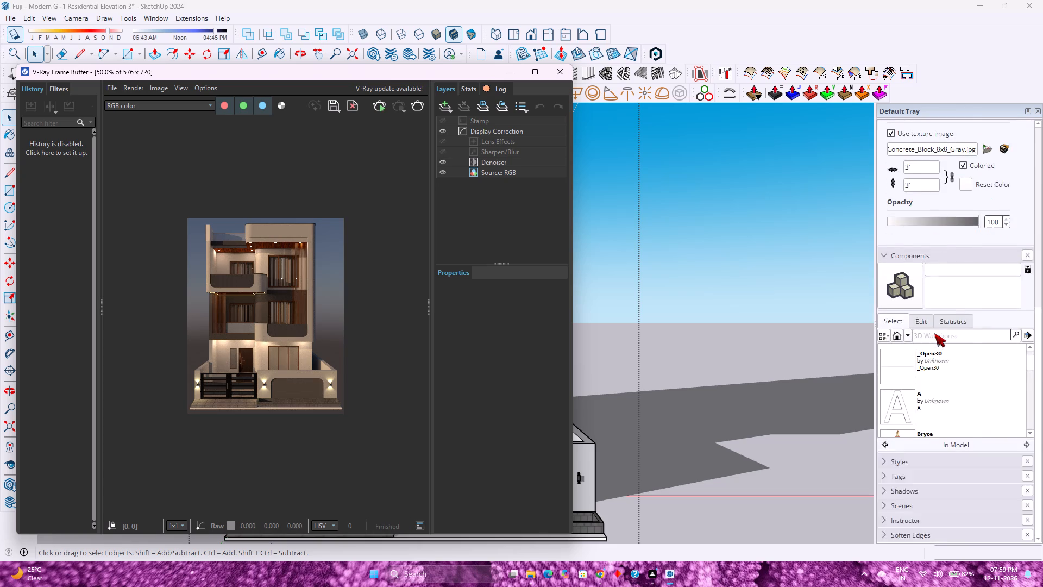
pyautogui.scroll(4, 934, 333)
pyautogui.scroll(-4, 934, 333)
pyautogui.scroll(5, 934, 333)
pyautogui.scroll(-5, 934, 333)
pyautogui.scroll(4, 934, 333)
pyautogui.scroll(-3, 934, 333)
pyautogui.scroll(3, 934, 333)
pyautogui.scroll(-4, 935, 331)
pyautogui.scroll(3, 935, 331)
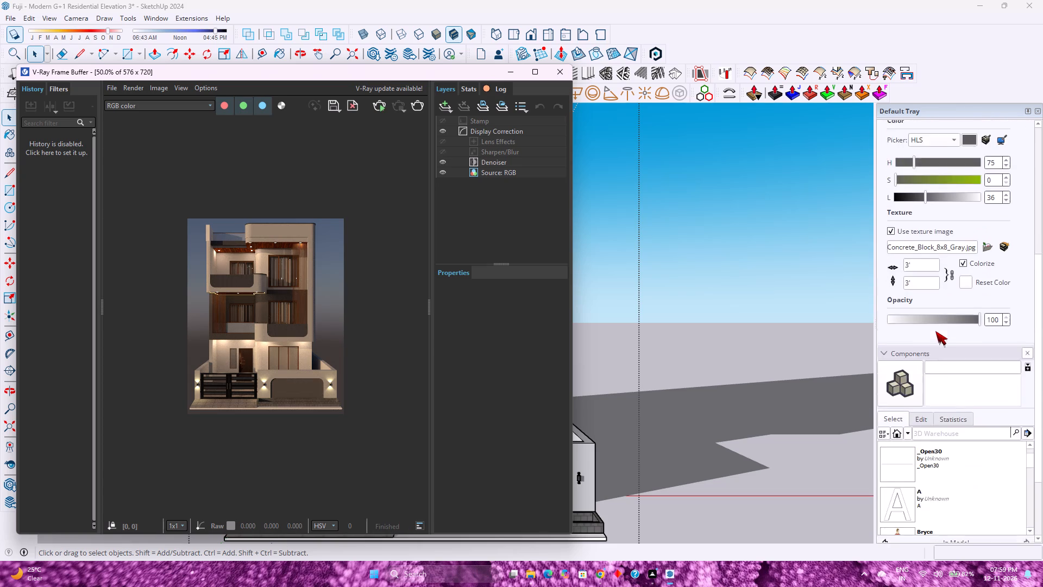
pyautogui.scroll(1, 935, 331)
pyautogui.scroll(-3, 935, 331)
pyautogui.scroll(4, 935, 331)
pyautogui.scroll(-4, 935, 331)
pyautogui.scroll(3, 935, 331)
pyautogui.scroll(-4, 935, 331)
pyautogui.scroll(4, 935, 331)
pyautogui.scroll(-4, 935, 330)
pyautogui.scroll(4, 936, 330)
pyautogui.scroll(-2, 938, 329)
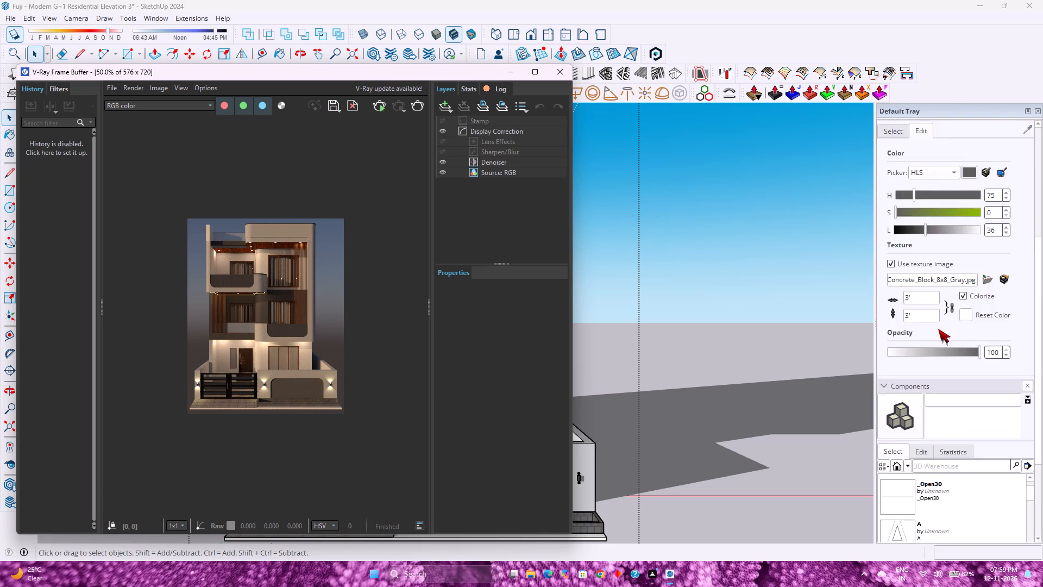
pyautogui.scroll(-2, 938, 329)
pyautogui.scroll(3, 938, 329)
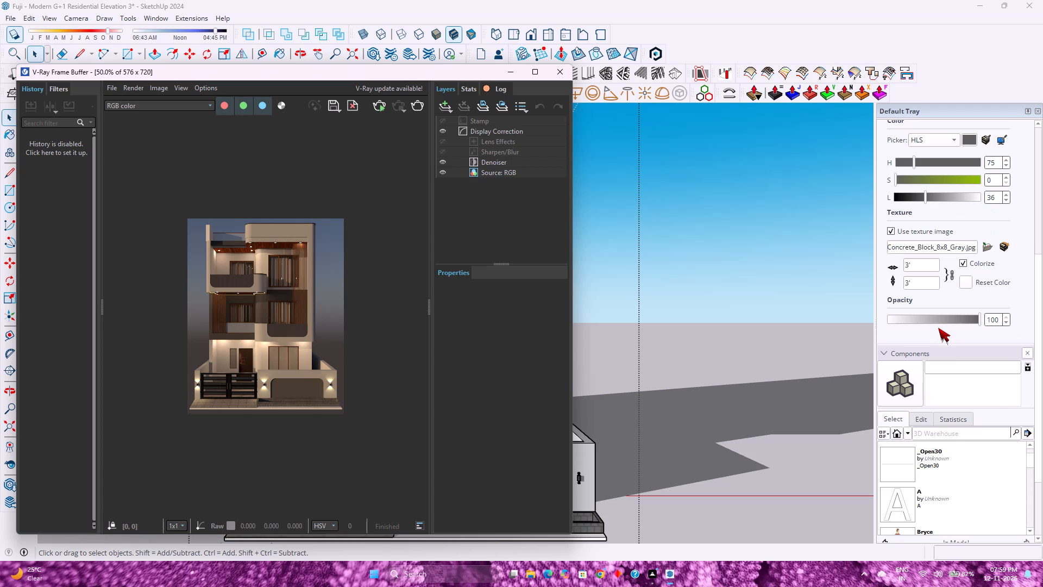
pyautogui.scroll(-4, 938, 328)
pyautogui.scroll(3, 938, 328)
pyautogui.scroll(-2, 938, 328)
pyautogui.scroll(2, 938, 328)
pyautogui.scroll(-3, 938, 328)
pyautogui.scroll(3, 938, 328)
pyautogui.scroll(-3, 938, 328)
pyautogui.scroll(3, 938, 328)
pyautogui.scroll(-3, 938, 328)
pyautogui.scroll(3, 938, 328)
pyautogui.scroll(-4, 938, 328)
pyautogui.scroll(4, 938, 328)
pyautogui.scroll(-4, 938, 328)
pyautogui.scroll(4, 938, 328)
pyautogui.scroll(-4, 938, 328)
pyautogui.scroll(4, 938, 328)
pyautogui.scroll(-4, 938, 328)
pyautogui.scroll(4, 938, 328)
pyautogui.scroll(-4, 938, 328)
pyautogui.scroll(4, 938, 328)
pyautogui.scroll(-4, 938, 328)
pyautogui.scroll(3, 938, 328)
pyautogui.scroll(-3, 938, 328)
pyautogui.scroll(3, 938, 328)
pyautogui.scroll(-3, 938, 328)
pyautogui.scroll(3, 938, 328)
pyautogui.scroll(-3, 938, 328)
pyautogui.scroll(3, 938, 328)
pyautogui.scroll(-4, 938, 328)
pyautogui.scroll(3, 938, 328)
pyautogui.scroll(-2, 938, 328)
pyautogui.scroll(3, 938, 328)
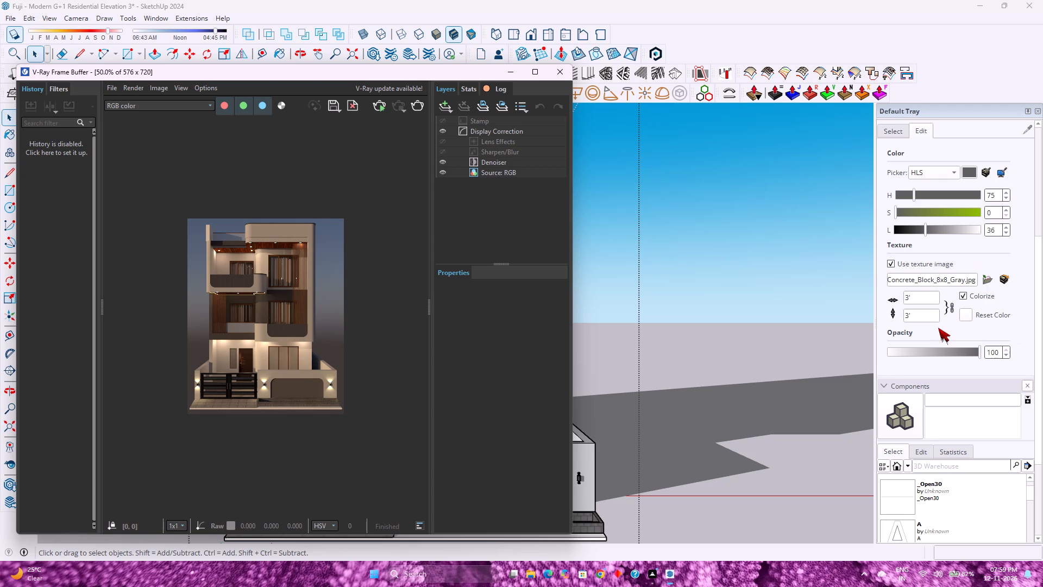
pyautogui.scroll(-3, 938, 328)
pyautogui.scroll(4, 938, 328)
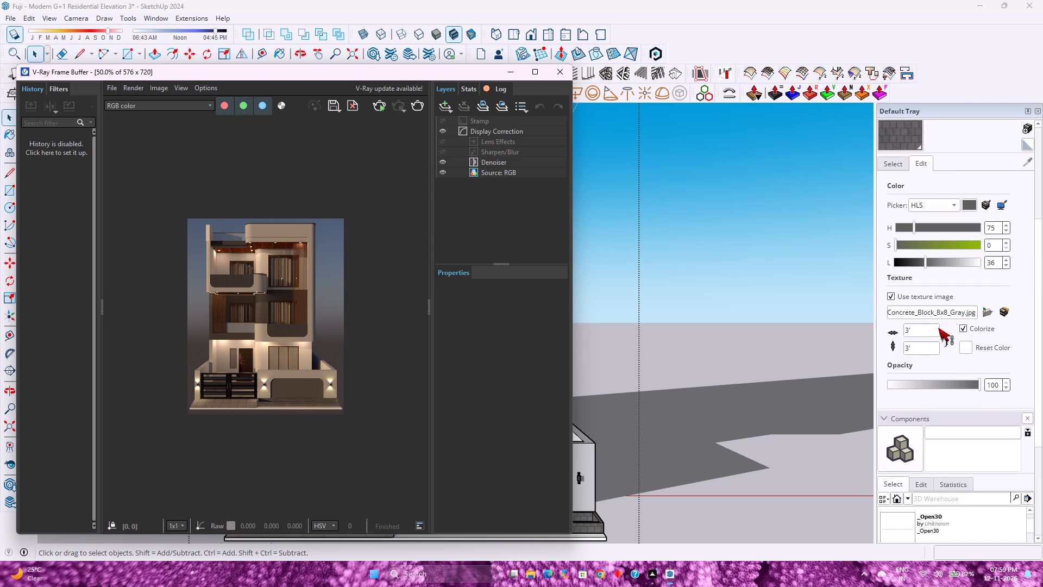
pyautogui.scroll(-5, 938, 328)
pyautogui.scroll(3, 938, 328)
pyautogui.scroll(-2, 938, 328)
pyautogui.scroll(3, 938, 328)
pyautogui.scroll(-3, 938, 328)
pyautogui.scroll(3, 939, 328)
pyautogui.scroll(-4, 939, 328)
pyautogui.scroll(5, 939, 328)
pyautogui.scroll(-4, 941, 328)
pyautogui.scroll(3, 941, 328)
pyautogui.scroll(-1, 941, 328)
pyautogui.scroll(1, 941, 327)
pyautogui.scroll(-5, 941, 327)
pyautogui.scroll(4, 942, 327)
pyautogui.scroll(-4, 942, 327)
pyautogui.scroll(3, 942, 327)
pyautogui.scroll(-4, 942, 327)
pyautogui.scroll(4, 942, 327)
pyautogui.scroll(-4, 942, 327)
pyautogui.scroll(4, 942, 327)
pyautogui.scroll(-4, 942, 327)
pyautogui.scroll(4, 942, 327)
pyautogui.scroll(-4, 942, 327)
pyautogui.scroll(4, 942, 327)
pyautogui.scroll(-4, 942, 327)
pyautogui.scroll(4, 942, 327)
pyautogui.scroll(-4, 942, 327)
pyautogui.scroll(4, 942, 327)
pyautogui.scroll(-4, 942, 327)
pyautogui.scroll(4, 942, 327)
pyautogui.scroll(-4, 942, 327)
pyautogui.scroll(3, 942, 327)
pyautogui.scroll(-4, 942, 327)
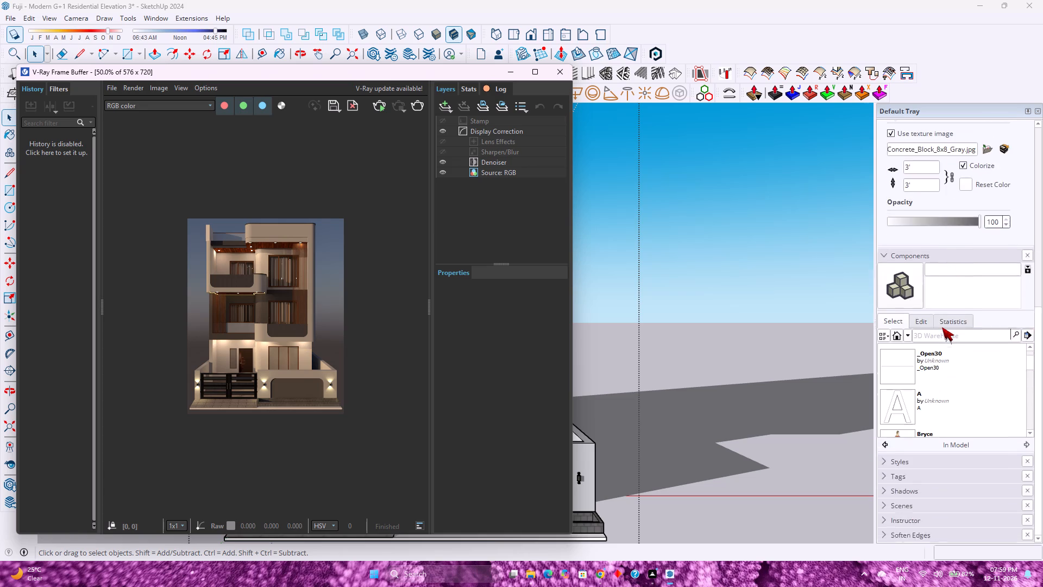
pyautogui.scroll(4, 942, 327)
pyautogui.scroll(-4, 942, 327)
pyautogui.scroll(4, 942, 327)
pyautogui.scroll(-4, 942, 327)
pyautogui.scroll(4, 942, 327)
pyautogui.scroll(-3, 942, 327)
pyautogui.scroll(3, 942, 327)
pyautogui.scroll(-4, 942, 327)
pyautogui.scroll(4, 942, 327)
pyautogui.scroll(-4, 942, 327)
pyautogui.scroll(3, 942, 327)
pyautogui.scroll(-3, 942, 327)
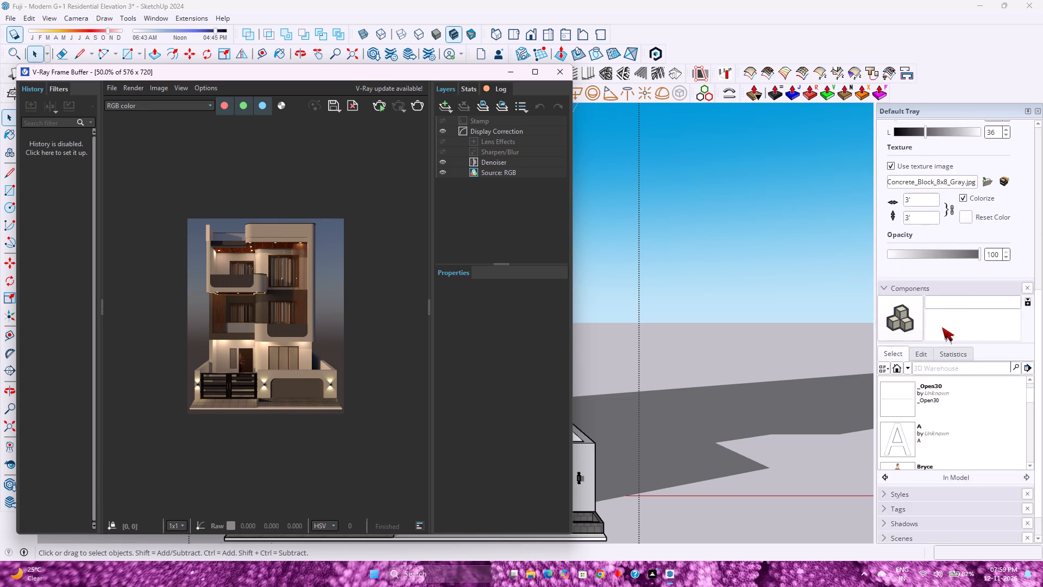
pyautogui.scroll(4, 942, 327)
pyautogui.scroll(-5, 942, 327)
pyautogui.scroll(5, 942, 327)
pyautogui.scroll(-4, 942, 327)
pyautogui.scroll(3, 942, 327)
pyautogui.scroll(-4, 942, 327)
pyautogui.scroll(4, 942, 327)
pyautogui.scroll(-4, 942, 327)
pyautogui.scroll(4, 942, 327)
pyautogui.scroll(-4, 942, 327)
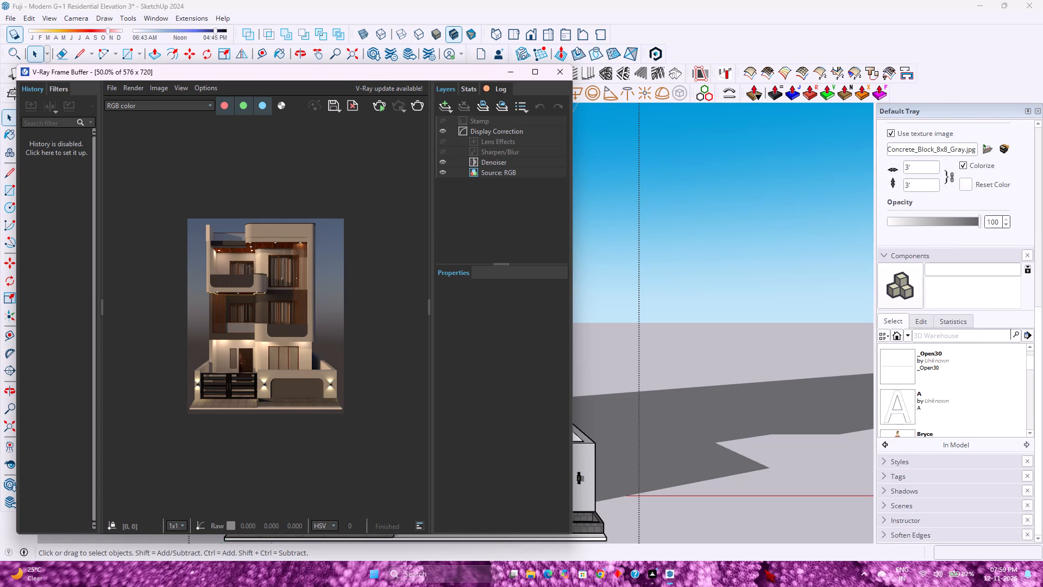
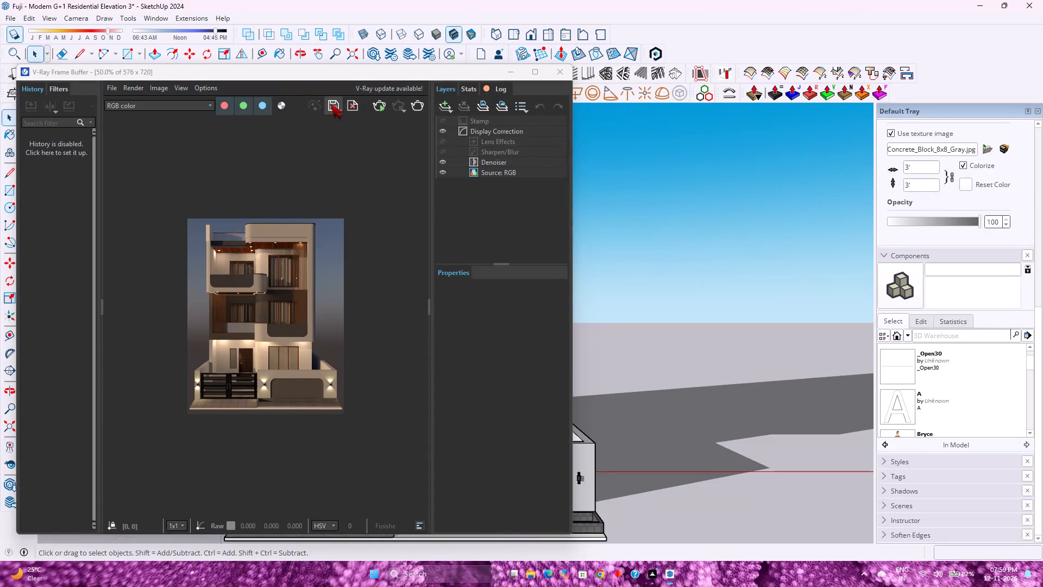
# Save the finished V-Ray render to the Downloads folder as a JPEG image named 1.
pyautogui.click(331, 104)
pyautogui.click(74, 205)
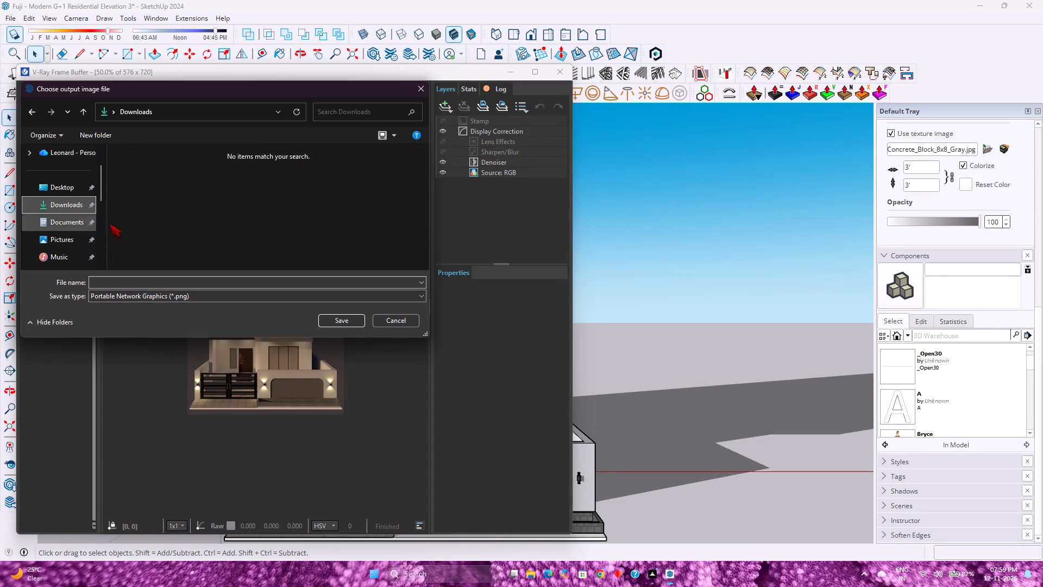
pyautogui.click(144, 296)
pyautogui.click(166, 349)
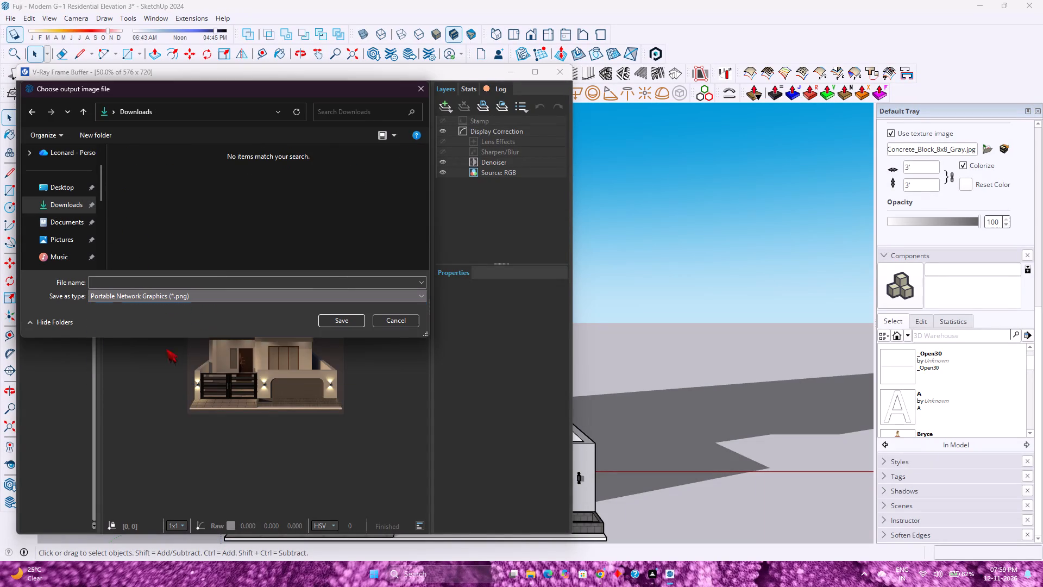
pyautogui.click(169, 279)
pyautogui.press('1')
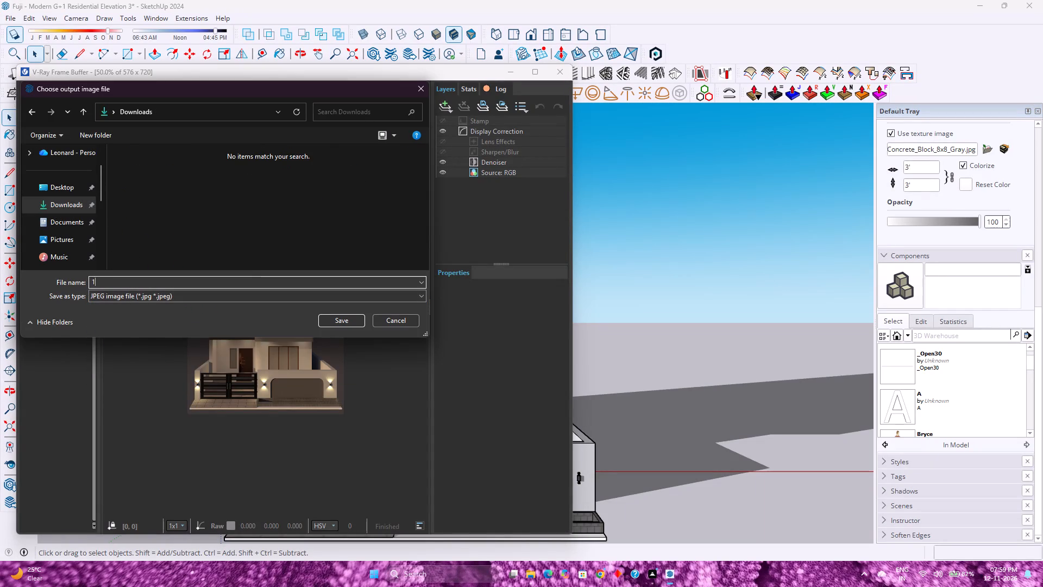
pyautogui.press('Return')
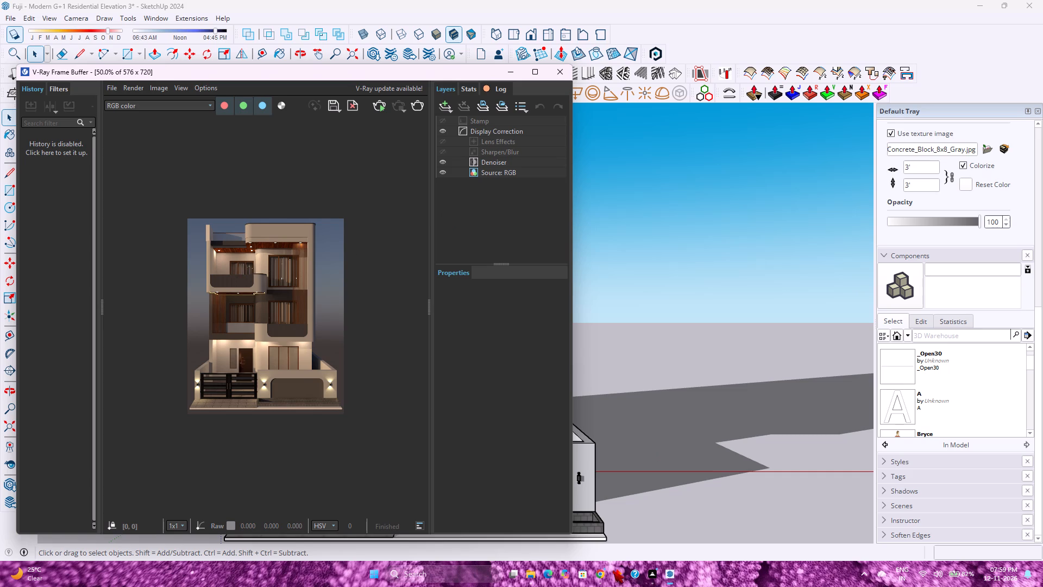
# Switch to the ChatGPT conversation in Chrome, attach image 1 from Downloads and send it, then minimize the browser.
pyautogui.click(606, 575)
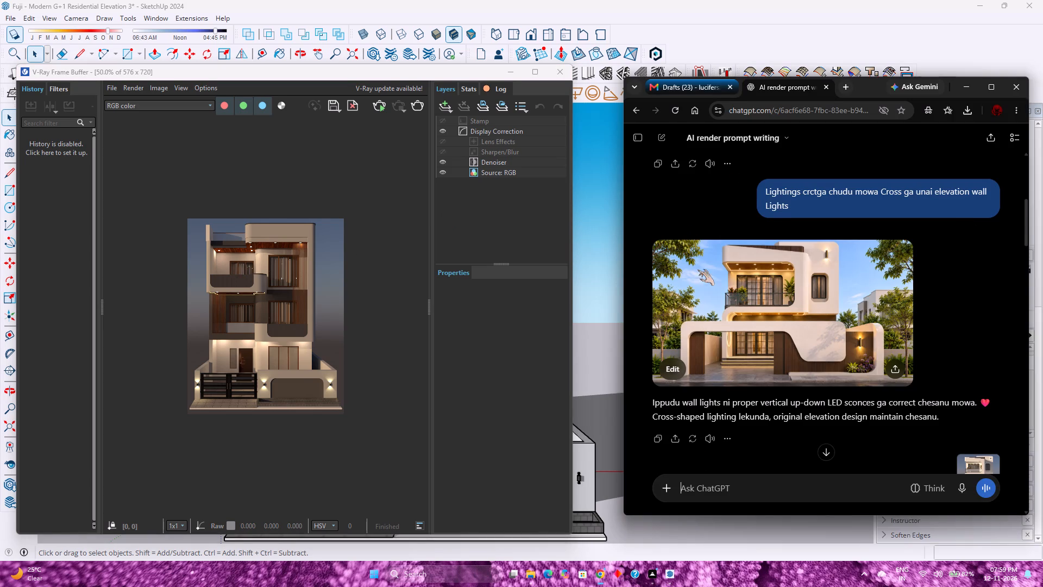
pyautogui.scroll(-19, 698, 270)
pyautogui.scroll(-6, 696, 283)
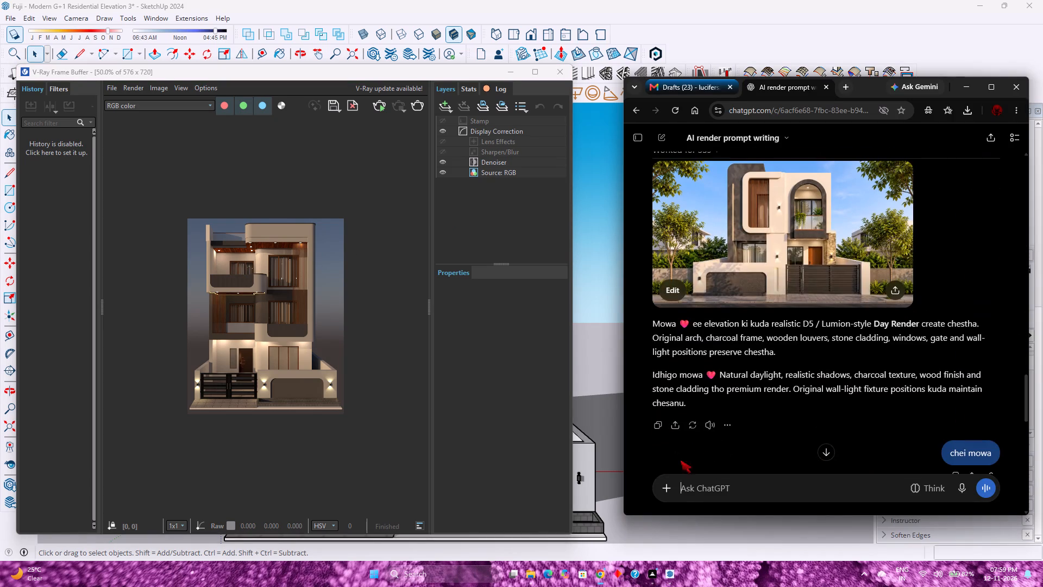
pyautogui.click(669, 494)
pyautogui.click(724, 284)
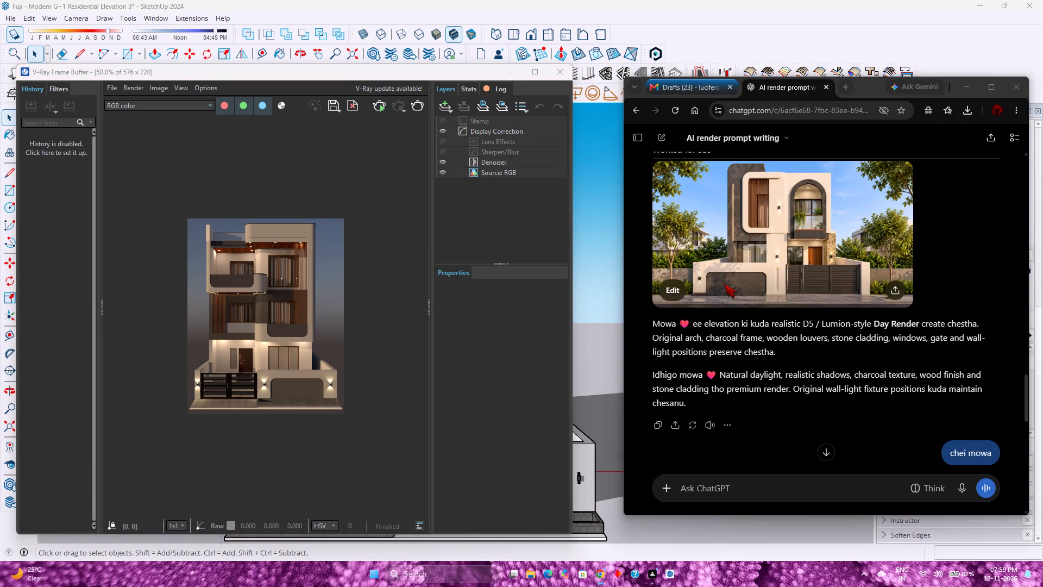
pyautogui.click(745, 185)
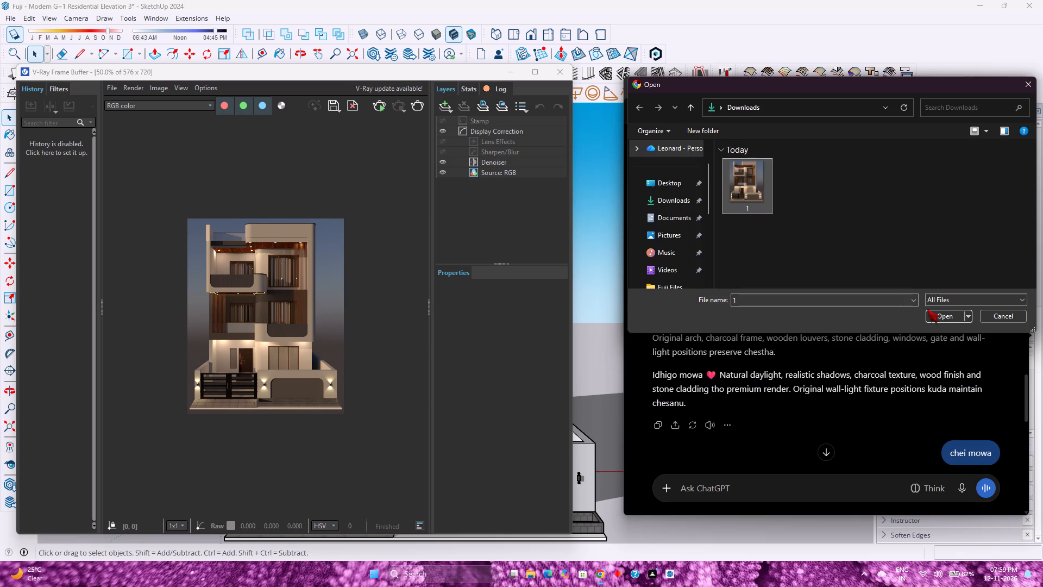
pyautogui.click(939, 313)
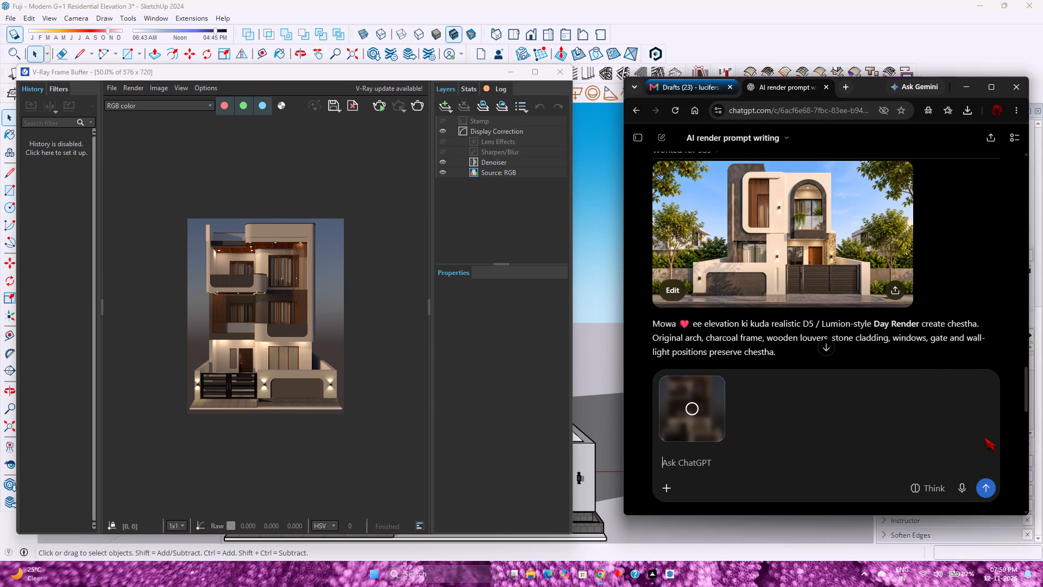
pyautogui.click(984, 484)
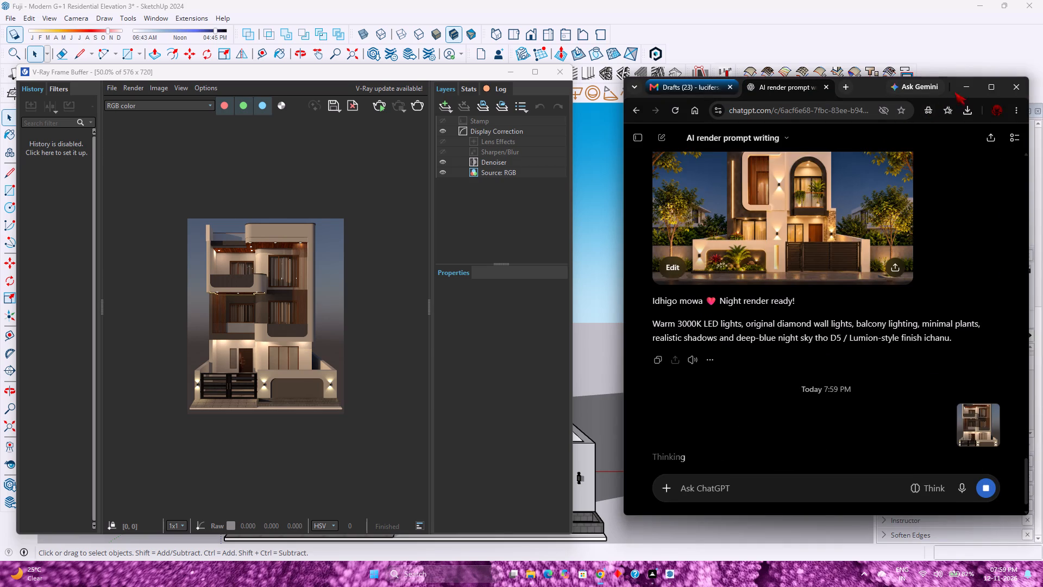
pyautogui.click(967, 89)
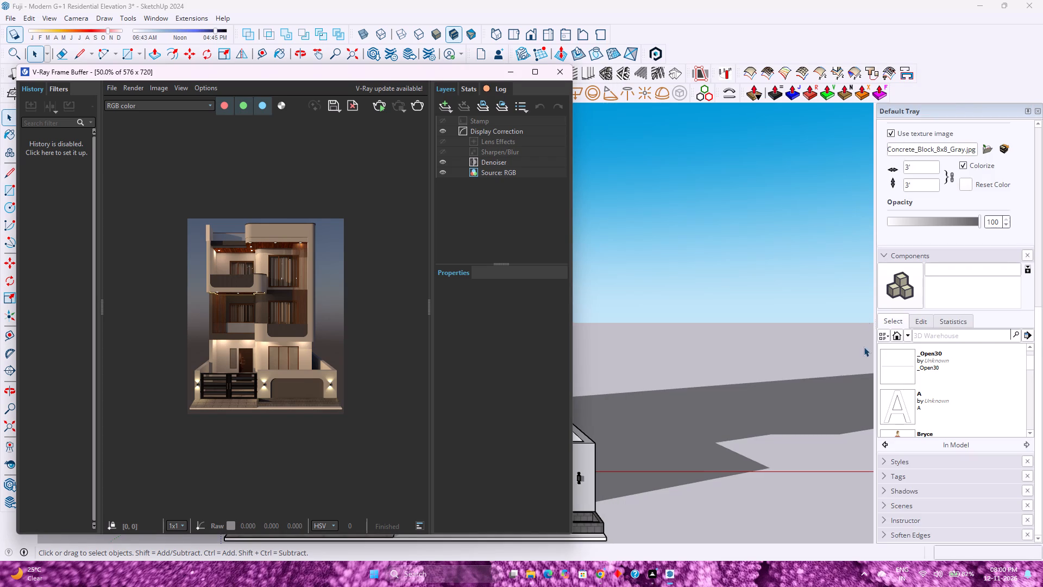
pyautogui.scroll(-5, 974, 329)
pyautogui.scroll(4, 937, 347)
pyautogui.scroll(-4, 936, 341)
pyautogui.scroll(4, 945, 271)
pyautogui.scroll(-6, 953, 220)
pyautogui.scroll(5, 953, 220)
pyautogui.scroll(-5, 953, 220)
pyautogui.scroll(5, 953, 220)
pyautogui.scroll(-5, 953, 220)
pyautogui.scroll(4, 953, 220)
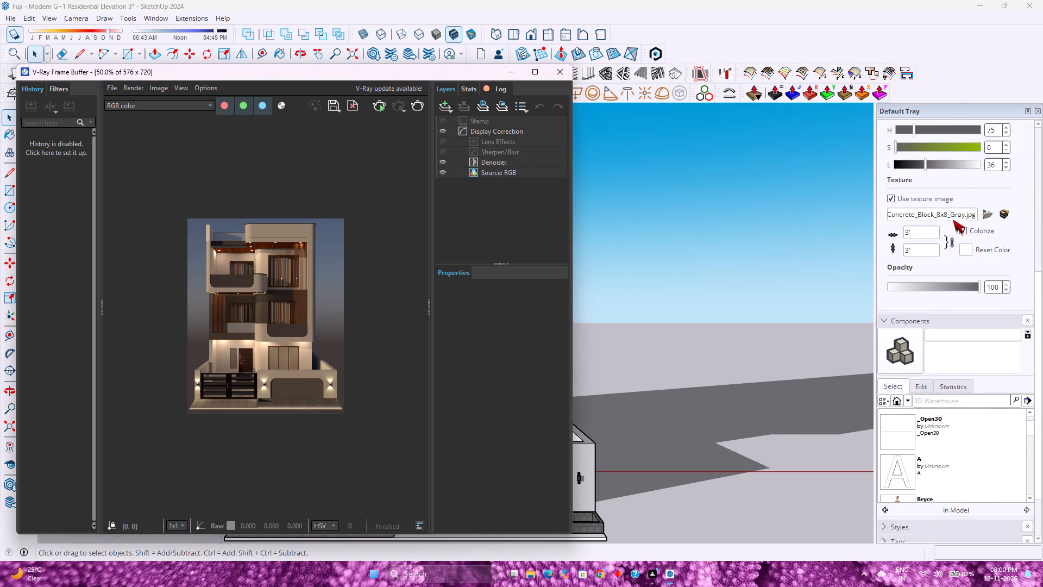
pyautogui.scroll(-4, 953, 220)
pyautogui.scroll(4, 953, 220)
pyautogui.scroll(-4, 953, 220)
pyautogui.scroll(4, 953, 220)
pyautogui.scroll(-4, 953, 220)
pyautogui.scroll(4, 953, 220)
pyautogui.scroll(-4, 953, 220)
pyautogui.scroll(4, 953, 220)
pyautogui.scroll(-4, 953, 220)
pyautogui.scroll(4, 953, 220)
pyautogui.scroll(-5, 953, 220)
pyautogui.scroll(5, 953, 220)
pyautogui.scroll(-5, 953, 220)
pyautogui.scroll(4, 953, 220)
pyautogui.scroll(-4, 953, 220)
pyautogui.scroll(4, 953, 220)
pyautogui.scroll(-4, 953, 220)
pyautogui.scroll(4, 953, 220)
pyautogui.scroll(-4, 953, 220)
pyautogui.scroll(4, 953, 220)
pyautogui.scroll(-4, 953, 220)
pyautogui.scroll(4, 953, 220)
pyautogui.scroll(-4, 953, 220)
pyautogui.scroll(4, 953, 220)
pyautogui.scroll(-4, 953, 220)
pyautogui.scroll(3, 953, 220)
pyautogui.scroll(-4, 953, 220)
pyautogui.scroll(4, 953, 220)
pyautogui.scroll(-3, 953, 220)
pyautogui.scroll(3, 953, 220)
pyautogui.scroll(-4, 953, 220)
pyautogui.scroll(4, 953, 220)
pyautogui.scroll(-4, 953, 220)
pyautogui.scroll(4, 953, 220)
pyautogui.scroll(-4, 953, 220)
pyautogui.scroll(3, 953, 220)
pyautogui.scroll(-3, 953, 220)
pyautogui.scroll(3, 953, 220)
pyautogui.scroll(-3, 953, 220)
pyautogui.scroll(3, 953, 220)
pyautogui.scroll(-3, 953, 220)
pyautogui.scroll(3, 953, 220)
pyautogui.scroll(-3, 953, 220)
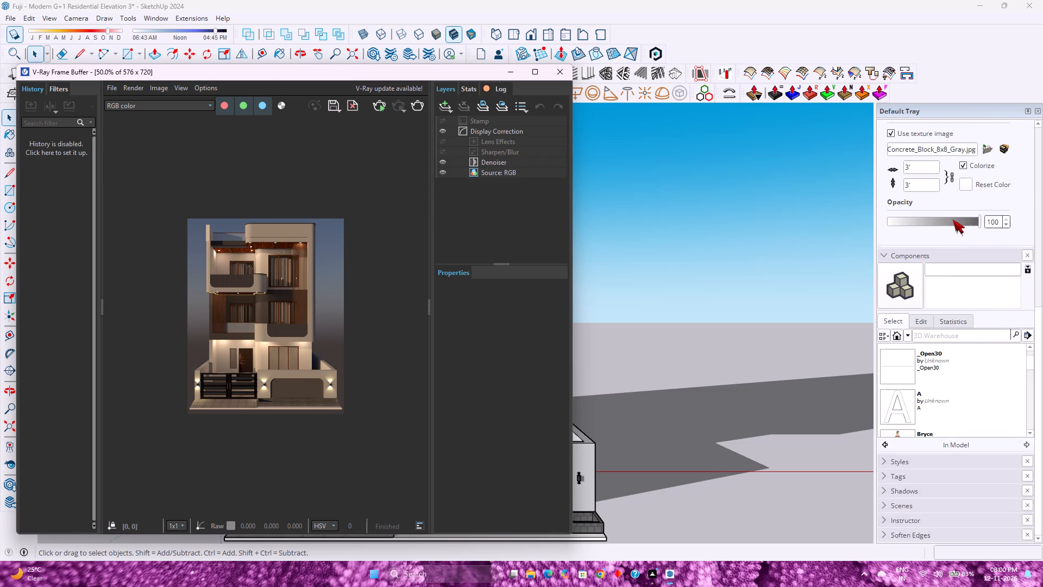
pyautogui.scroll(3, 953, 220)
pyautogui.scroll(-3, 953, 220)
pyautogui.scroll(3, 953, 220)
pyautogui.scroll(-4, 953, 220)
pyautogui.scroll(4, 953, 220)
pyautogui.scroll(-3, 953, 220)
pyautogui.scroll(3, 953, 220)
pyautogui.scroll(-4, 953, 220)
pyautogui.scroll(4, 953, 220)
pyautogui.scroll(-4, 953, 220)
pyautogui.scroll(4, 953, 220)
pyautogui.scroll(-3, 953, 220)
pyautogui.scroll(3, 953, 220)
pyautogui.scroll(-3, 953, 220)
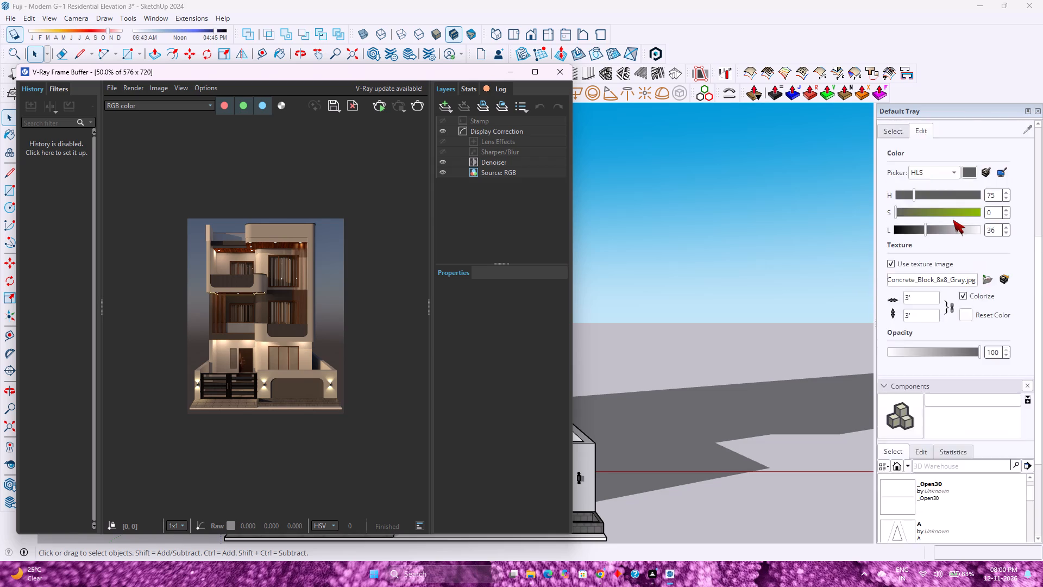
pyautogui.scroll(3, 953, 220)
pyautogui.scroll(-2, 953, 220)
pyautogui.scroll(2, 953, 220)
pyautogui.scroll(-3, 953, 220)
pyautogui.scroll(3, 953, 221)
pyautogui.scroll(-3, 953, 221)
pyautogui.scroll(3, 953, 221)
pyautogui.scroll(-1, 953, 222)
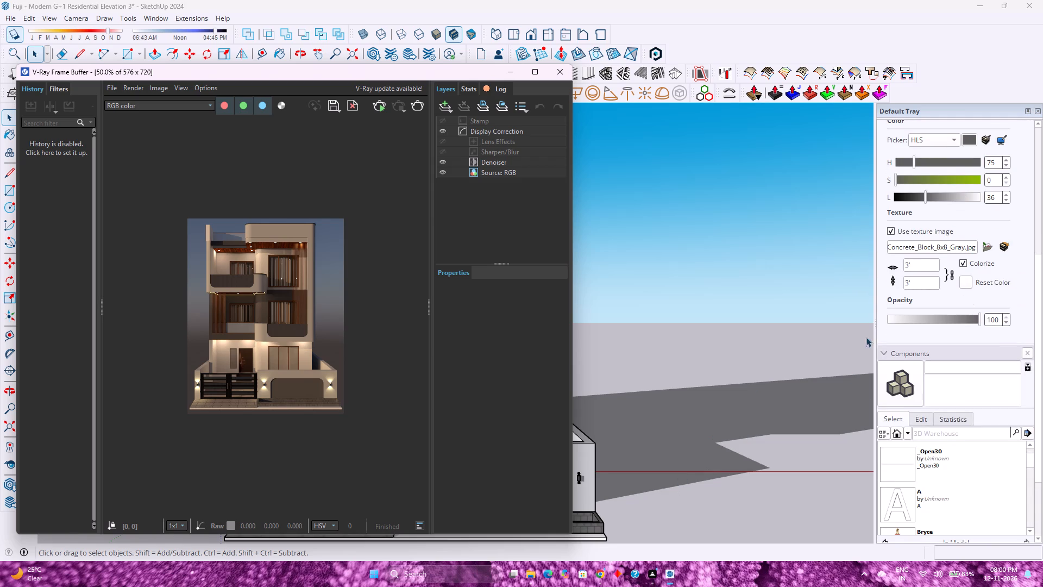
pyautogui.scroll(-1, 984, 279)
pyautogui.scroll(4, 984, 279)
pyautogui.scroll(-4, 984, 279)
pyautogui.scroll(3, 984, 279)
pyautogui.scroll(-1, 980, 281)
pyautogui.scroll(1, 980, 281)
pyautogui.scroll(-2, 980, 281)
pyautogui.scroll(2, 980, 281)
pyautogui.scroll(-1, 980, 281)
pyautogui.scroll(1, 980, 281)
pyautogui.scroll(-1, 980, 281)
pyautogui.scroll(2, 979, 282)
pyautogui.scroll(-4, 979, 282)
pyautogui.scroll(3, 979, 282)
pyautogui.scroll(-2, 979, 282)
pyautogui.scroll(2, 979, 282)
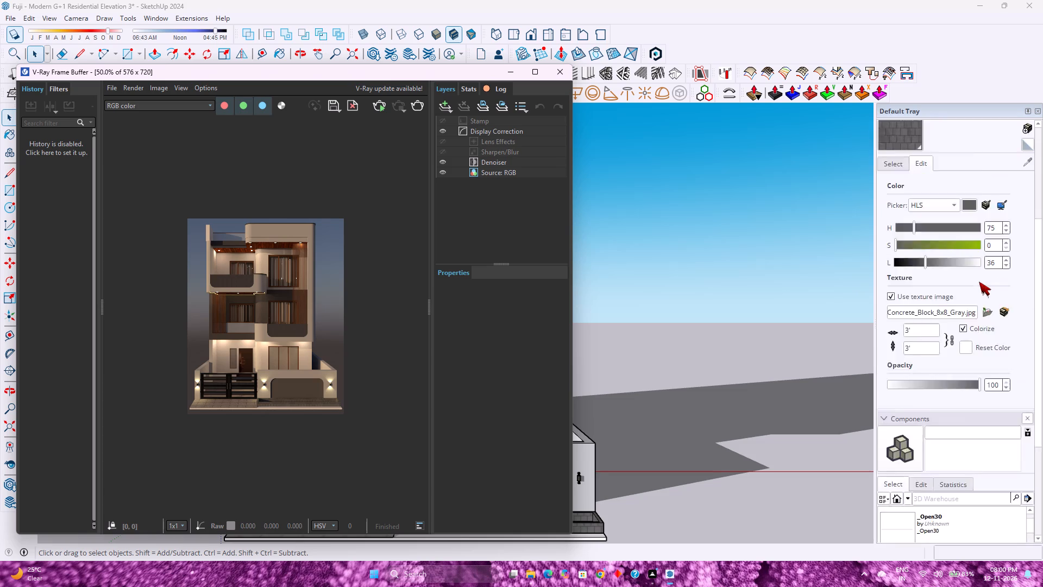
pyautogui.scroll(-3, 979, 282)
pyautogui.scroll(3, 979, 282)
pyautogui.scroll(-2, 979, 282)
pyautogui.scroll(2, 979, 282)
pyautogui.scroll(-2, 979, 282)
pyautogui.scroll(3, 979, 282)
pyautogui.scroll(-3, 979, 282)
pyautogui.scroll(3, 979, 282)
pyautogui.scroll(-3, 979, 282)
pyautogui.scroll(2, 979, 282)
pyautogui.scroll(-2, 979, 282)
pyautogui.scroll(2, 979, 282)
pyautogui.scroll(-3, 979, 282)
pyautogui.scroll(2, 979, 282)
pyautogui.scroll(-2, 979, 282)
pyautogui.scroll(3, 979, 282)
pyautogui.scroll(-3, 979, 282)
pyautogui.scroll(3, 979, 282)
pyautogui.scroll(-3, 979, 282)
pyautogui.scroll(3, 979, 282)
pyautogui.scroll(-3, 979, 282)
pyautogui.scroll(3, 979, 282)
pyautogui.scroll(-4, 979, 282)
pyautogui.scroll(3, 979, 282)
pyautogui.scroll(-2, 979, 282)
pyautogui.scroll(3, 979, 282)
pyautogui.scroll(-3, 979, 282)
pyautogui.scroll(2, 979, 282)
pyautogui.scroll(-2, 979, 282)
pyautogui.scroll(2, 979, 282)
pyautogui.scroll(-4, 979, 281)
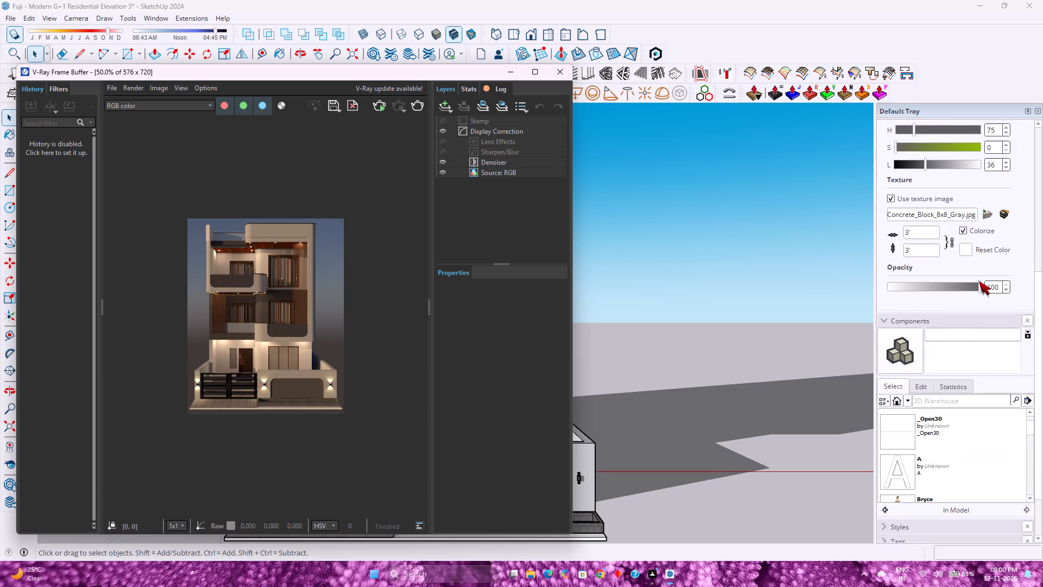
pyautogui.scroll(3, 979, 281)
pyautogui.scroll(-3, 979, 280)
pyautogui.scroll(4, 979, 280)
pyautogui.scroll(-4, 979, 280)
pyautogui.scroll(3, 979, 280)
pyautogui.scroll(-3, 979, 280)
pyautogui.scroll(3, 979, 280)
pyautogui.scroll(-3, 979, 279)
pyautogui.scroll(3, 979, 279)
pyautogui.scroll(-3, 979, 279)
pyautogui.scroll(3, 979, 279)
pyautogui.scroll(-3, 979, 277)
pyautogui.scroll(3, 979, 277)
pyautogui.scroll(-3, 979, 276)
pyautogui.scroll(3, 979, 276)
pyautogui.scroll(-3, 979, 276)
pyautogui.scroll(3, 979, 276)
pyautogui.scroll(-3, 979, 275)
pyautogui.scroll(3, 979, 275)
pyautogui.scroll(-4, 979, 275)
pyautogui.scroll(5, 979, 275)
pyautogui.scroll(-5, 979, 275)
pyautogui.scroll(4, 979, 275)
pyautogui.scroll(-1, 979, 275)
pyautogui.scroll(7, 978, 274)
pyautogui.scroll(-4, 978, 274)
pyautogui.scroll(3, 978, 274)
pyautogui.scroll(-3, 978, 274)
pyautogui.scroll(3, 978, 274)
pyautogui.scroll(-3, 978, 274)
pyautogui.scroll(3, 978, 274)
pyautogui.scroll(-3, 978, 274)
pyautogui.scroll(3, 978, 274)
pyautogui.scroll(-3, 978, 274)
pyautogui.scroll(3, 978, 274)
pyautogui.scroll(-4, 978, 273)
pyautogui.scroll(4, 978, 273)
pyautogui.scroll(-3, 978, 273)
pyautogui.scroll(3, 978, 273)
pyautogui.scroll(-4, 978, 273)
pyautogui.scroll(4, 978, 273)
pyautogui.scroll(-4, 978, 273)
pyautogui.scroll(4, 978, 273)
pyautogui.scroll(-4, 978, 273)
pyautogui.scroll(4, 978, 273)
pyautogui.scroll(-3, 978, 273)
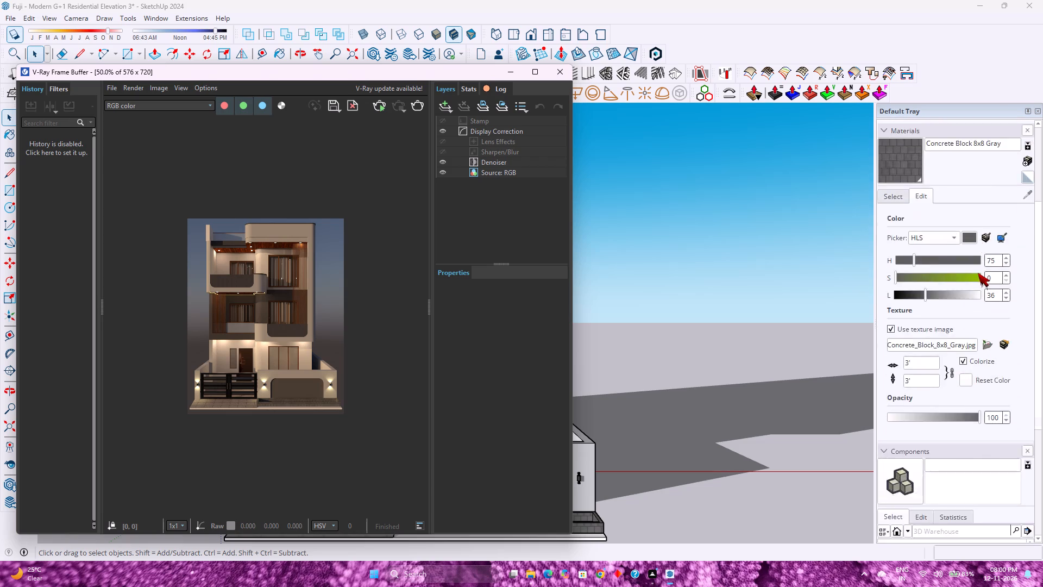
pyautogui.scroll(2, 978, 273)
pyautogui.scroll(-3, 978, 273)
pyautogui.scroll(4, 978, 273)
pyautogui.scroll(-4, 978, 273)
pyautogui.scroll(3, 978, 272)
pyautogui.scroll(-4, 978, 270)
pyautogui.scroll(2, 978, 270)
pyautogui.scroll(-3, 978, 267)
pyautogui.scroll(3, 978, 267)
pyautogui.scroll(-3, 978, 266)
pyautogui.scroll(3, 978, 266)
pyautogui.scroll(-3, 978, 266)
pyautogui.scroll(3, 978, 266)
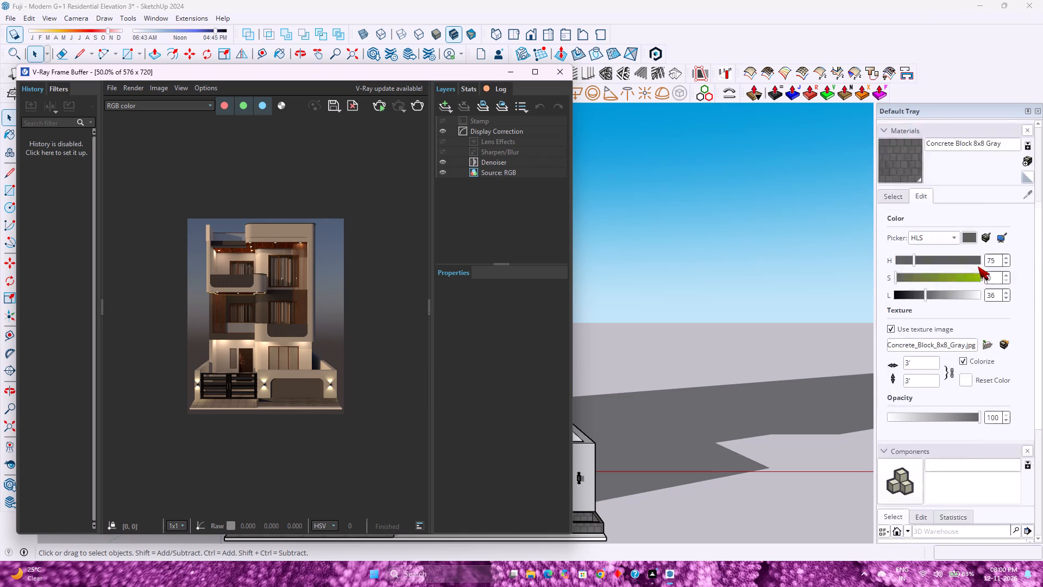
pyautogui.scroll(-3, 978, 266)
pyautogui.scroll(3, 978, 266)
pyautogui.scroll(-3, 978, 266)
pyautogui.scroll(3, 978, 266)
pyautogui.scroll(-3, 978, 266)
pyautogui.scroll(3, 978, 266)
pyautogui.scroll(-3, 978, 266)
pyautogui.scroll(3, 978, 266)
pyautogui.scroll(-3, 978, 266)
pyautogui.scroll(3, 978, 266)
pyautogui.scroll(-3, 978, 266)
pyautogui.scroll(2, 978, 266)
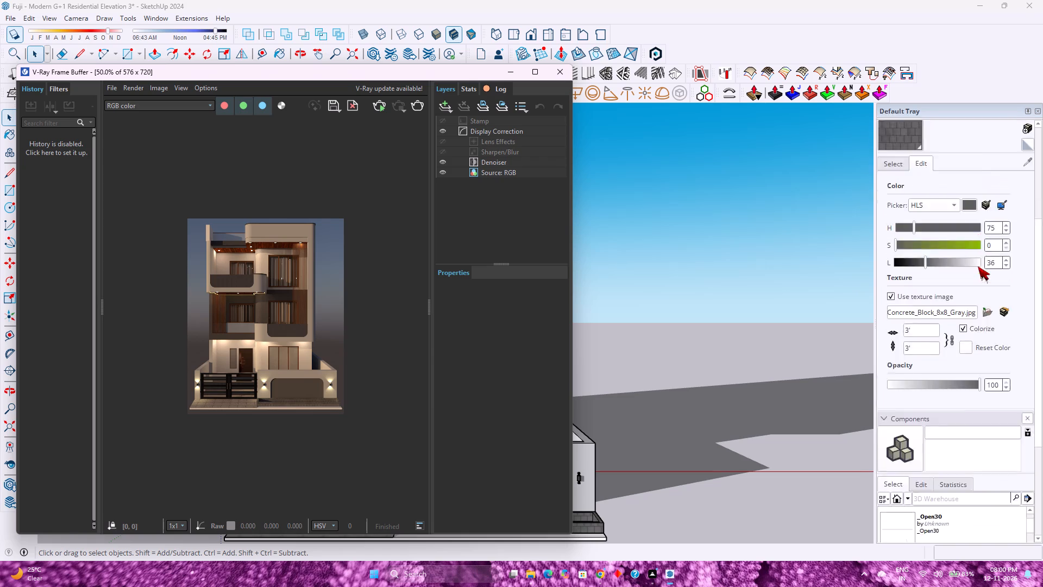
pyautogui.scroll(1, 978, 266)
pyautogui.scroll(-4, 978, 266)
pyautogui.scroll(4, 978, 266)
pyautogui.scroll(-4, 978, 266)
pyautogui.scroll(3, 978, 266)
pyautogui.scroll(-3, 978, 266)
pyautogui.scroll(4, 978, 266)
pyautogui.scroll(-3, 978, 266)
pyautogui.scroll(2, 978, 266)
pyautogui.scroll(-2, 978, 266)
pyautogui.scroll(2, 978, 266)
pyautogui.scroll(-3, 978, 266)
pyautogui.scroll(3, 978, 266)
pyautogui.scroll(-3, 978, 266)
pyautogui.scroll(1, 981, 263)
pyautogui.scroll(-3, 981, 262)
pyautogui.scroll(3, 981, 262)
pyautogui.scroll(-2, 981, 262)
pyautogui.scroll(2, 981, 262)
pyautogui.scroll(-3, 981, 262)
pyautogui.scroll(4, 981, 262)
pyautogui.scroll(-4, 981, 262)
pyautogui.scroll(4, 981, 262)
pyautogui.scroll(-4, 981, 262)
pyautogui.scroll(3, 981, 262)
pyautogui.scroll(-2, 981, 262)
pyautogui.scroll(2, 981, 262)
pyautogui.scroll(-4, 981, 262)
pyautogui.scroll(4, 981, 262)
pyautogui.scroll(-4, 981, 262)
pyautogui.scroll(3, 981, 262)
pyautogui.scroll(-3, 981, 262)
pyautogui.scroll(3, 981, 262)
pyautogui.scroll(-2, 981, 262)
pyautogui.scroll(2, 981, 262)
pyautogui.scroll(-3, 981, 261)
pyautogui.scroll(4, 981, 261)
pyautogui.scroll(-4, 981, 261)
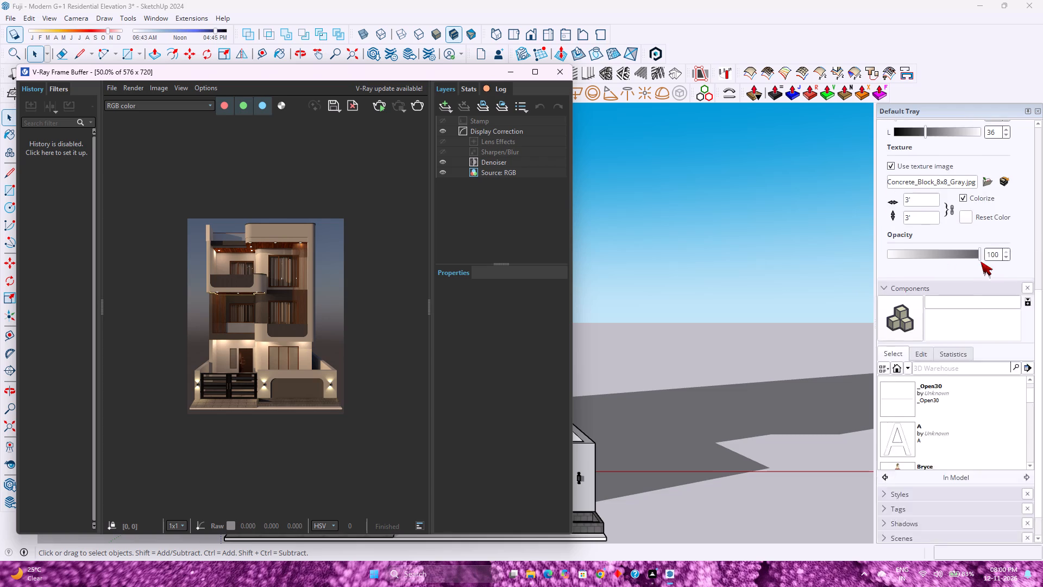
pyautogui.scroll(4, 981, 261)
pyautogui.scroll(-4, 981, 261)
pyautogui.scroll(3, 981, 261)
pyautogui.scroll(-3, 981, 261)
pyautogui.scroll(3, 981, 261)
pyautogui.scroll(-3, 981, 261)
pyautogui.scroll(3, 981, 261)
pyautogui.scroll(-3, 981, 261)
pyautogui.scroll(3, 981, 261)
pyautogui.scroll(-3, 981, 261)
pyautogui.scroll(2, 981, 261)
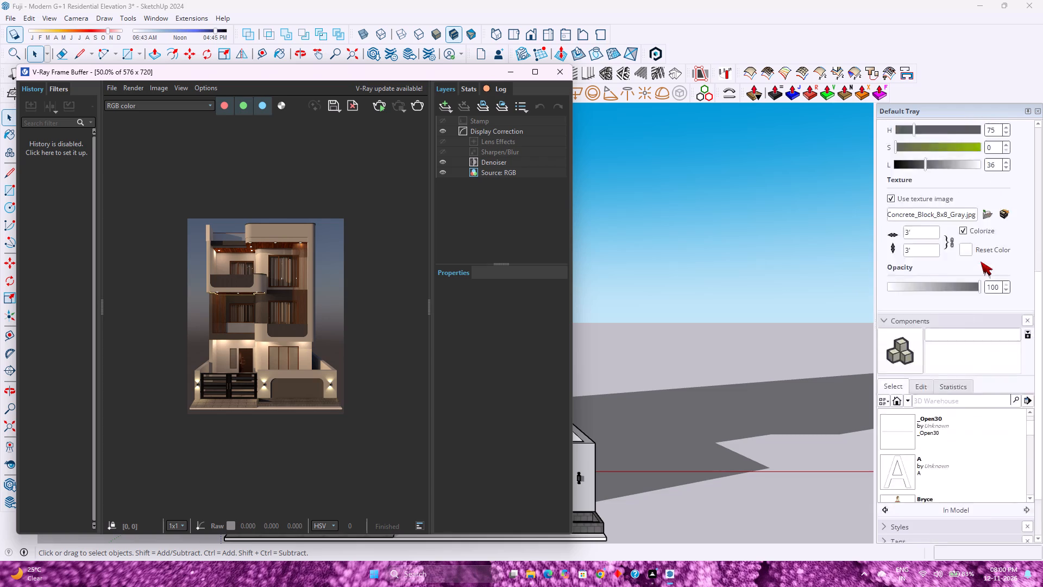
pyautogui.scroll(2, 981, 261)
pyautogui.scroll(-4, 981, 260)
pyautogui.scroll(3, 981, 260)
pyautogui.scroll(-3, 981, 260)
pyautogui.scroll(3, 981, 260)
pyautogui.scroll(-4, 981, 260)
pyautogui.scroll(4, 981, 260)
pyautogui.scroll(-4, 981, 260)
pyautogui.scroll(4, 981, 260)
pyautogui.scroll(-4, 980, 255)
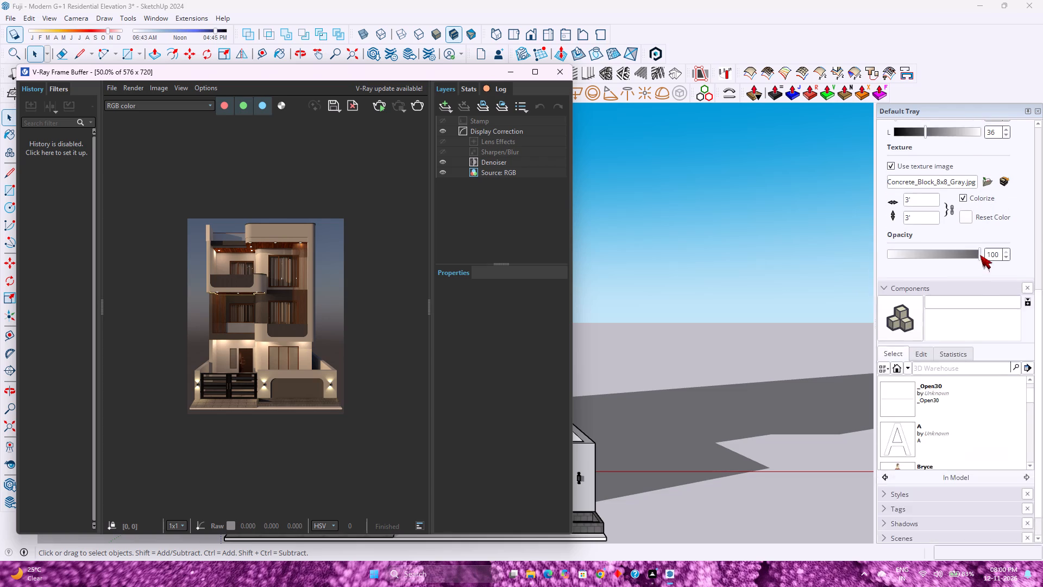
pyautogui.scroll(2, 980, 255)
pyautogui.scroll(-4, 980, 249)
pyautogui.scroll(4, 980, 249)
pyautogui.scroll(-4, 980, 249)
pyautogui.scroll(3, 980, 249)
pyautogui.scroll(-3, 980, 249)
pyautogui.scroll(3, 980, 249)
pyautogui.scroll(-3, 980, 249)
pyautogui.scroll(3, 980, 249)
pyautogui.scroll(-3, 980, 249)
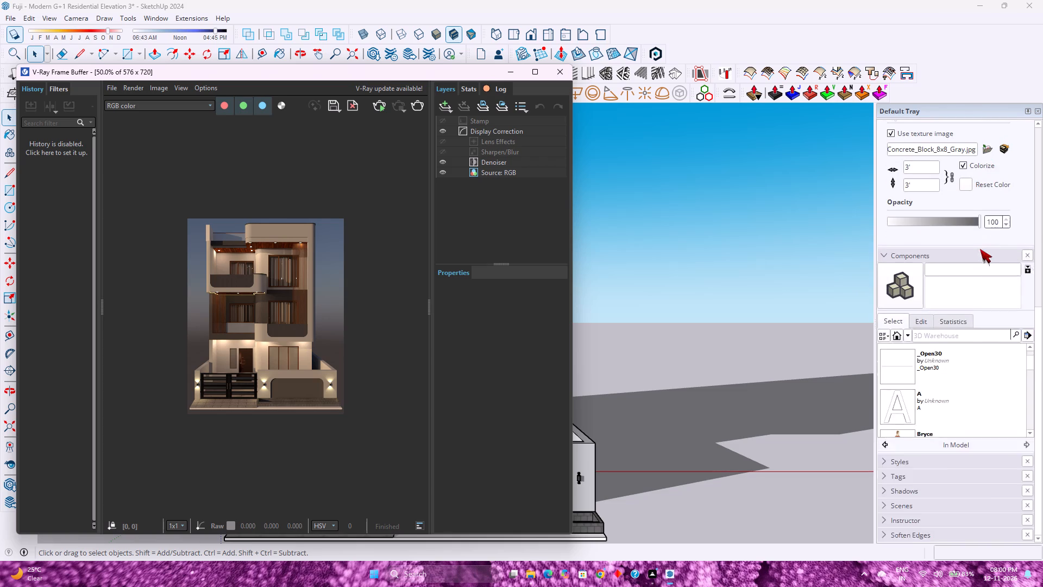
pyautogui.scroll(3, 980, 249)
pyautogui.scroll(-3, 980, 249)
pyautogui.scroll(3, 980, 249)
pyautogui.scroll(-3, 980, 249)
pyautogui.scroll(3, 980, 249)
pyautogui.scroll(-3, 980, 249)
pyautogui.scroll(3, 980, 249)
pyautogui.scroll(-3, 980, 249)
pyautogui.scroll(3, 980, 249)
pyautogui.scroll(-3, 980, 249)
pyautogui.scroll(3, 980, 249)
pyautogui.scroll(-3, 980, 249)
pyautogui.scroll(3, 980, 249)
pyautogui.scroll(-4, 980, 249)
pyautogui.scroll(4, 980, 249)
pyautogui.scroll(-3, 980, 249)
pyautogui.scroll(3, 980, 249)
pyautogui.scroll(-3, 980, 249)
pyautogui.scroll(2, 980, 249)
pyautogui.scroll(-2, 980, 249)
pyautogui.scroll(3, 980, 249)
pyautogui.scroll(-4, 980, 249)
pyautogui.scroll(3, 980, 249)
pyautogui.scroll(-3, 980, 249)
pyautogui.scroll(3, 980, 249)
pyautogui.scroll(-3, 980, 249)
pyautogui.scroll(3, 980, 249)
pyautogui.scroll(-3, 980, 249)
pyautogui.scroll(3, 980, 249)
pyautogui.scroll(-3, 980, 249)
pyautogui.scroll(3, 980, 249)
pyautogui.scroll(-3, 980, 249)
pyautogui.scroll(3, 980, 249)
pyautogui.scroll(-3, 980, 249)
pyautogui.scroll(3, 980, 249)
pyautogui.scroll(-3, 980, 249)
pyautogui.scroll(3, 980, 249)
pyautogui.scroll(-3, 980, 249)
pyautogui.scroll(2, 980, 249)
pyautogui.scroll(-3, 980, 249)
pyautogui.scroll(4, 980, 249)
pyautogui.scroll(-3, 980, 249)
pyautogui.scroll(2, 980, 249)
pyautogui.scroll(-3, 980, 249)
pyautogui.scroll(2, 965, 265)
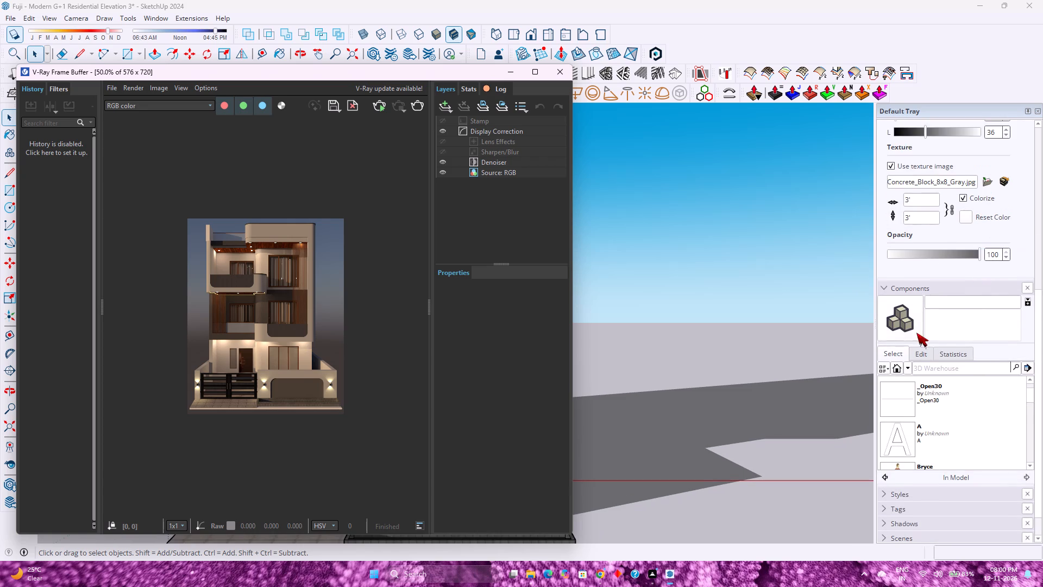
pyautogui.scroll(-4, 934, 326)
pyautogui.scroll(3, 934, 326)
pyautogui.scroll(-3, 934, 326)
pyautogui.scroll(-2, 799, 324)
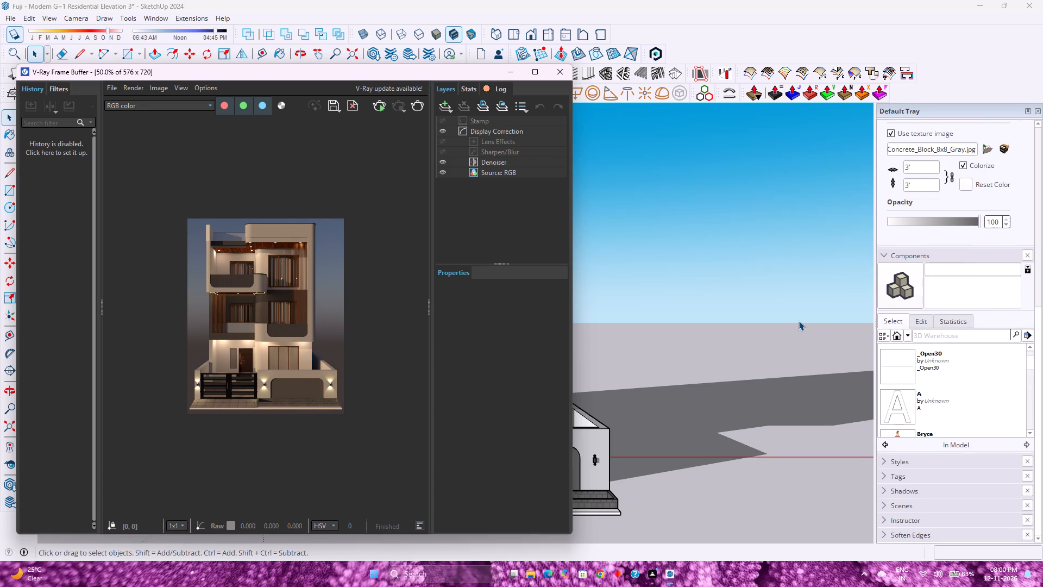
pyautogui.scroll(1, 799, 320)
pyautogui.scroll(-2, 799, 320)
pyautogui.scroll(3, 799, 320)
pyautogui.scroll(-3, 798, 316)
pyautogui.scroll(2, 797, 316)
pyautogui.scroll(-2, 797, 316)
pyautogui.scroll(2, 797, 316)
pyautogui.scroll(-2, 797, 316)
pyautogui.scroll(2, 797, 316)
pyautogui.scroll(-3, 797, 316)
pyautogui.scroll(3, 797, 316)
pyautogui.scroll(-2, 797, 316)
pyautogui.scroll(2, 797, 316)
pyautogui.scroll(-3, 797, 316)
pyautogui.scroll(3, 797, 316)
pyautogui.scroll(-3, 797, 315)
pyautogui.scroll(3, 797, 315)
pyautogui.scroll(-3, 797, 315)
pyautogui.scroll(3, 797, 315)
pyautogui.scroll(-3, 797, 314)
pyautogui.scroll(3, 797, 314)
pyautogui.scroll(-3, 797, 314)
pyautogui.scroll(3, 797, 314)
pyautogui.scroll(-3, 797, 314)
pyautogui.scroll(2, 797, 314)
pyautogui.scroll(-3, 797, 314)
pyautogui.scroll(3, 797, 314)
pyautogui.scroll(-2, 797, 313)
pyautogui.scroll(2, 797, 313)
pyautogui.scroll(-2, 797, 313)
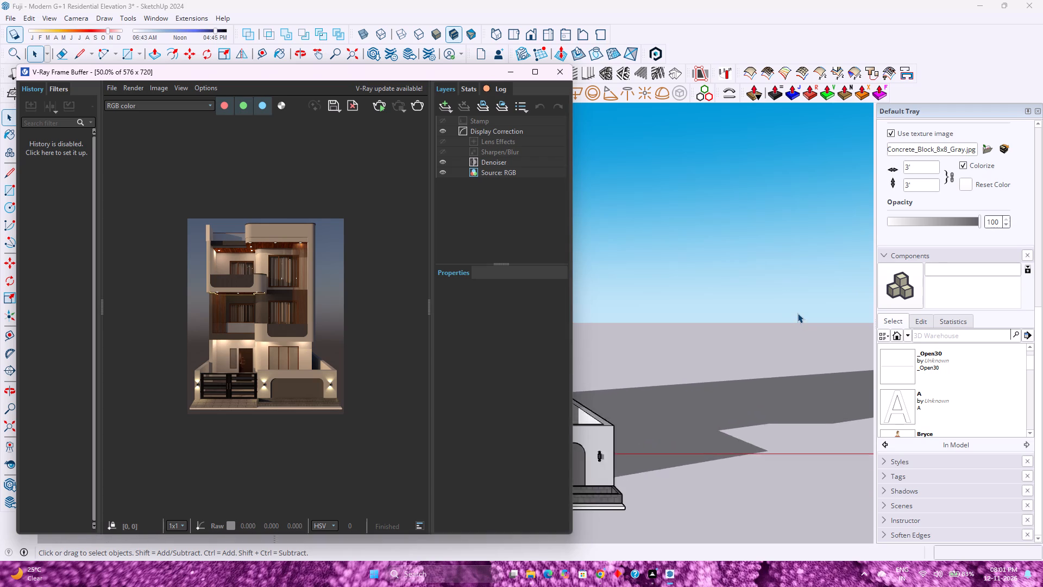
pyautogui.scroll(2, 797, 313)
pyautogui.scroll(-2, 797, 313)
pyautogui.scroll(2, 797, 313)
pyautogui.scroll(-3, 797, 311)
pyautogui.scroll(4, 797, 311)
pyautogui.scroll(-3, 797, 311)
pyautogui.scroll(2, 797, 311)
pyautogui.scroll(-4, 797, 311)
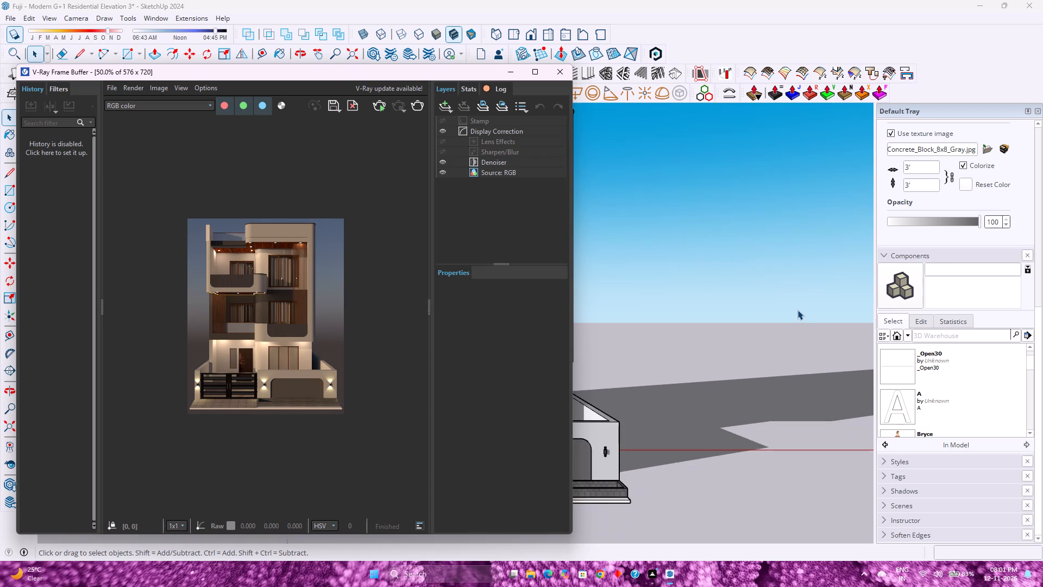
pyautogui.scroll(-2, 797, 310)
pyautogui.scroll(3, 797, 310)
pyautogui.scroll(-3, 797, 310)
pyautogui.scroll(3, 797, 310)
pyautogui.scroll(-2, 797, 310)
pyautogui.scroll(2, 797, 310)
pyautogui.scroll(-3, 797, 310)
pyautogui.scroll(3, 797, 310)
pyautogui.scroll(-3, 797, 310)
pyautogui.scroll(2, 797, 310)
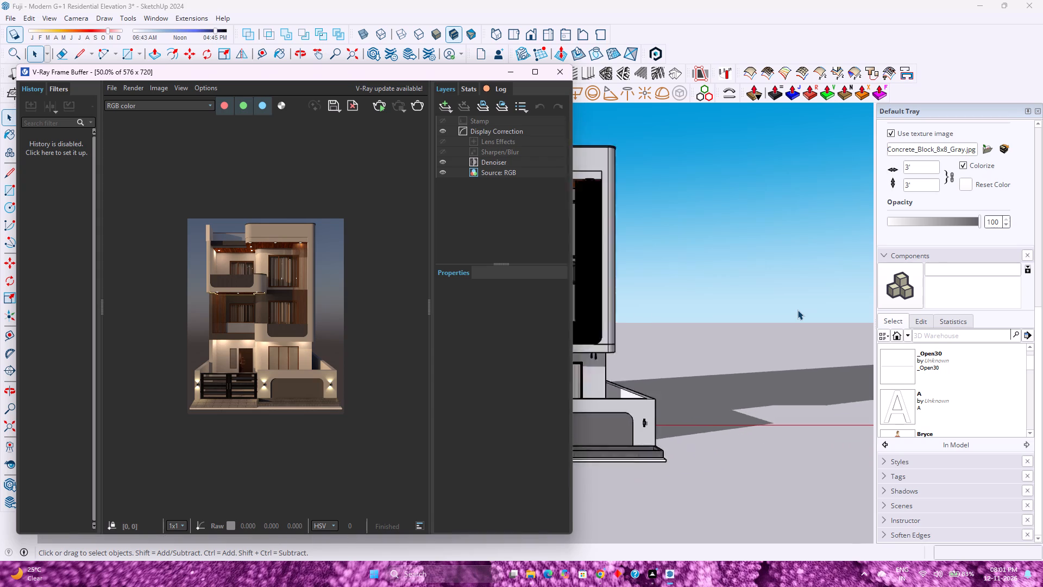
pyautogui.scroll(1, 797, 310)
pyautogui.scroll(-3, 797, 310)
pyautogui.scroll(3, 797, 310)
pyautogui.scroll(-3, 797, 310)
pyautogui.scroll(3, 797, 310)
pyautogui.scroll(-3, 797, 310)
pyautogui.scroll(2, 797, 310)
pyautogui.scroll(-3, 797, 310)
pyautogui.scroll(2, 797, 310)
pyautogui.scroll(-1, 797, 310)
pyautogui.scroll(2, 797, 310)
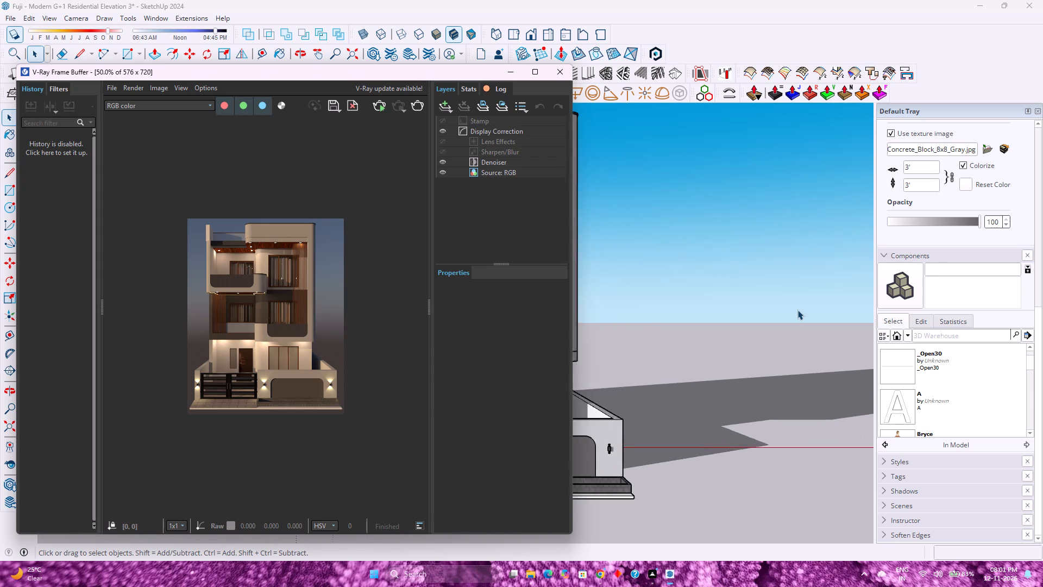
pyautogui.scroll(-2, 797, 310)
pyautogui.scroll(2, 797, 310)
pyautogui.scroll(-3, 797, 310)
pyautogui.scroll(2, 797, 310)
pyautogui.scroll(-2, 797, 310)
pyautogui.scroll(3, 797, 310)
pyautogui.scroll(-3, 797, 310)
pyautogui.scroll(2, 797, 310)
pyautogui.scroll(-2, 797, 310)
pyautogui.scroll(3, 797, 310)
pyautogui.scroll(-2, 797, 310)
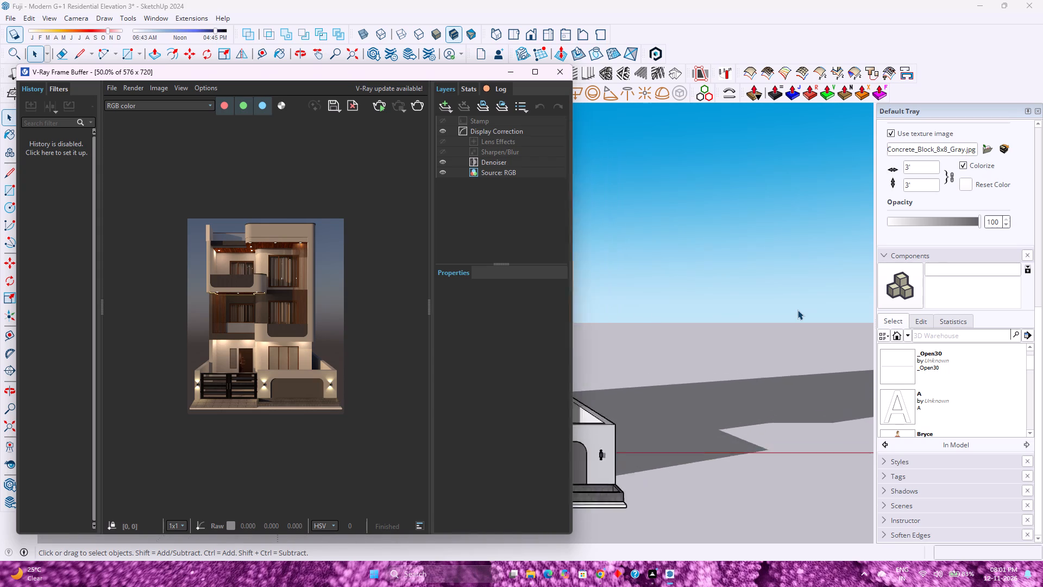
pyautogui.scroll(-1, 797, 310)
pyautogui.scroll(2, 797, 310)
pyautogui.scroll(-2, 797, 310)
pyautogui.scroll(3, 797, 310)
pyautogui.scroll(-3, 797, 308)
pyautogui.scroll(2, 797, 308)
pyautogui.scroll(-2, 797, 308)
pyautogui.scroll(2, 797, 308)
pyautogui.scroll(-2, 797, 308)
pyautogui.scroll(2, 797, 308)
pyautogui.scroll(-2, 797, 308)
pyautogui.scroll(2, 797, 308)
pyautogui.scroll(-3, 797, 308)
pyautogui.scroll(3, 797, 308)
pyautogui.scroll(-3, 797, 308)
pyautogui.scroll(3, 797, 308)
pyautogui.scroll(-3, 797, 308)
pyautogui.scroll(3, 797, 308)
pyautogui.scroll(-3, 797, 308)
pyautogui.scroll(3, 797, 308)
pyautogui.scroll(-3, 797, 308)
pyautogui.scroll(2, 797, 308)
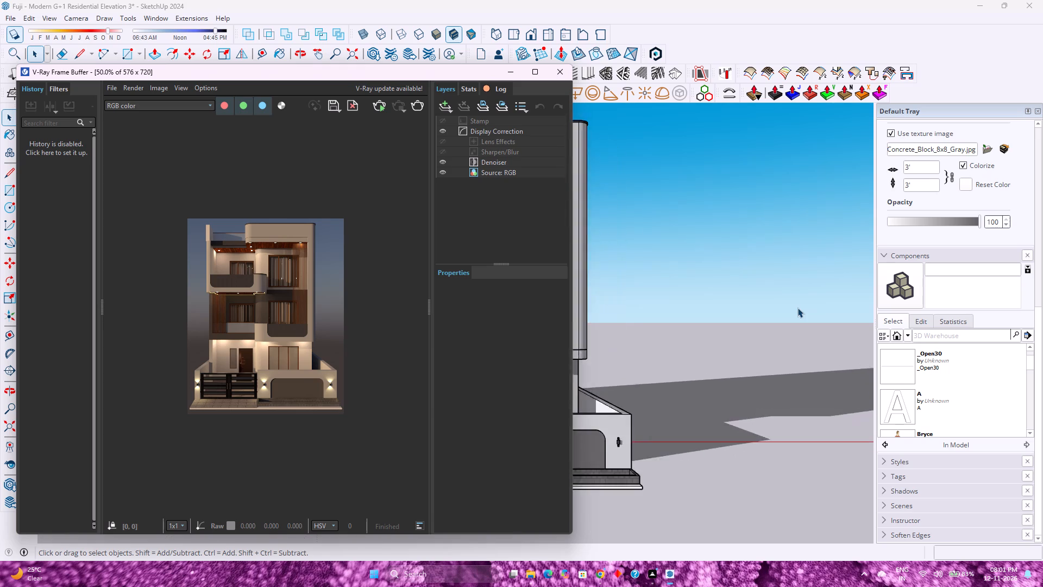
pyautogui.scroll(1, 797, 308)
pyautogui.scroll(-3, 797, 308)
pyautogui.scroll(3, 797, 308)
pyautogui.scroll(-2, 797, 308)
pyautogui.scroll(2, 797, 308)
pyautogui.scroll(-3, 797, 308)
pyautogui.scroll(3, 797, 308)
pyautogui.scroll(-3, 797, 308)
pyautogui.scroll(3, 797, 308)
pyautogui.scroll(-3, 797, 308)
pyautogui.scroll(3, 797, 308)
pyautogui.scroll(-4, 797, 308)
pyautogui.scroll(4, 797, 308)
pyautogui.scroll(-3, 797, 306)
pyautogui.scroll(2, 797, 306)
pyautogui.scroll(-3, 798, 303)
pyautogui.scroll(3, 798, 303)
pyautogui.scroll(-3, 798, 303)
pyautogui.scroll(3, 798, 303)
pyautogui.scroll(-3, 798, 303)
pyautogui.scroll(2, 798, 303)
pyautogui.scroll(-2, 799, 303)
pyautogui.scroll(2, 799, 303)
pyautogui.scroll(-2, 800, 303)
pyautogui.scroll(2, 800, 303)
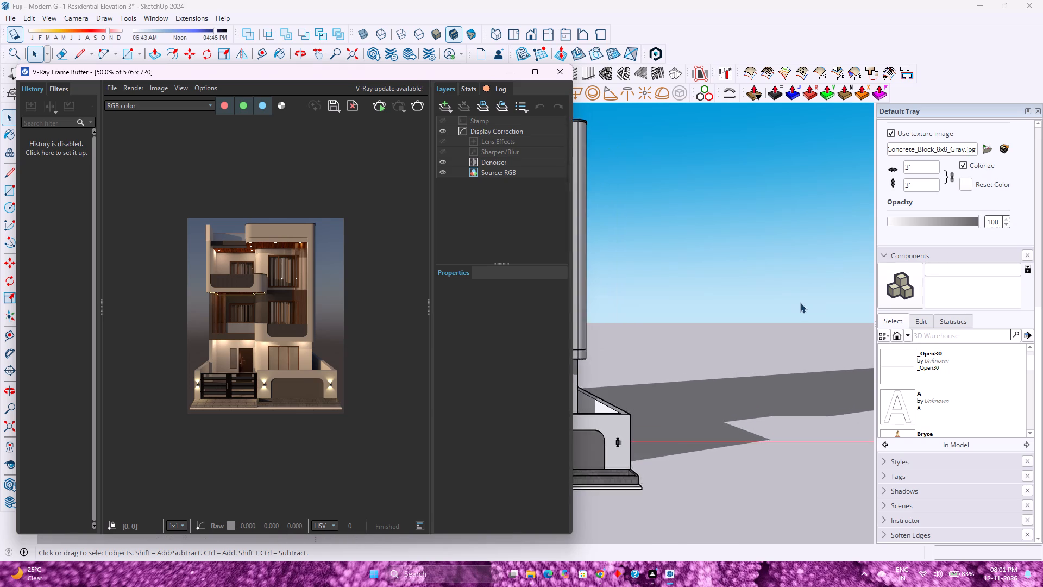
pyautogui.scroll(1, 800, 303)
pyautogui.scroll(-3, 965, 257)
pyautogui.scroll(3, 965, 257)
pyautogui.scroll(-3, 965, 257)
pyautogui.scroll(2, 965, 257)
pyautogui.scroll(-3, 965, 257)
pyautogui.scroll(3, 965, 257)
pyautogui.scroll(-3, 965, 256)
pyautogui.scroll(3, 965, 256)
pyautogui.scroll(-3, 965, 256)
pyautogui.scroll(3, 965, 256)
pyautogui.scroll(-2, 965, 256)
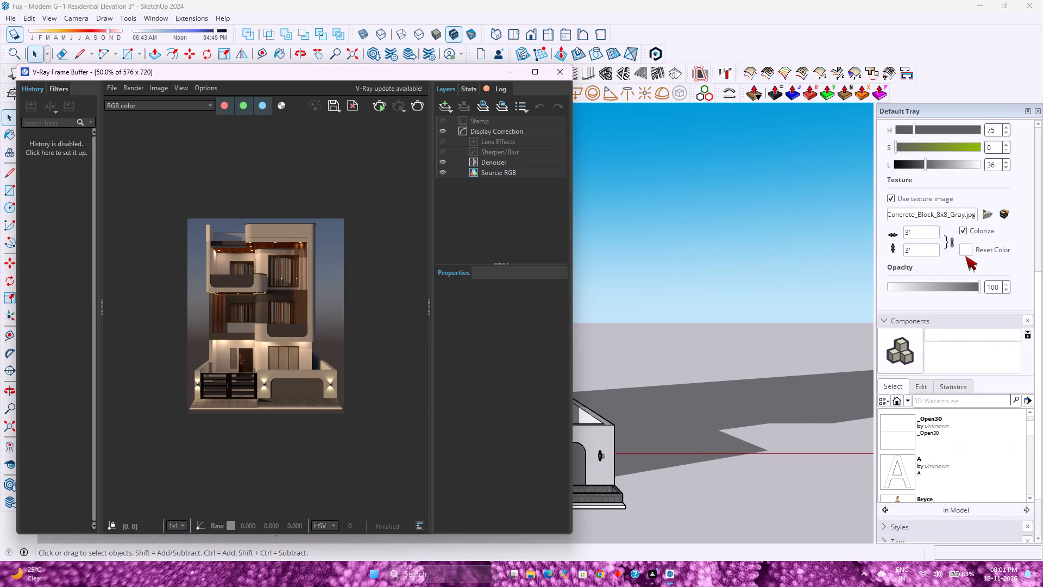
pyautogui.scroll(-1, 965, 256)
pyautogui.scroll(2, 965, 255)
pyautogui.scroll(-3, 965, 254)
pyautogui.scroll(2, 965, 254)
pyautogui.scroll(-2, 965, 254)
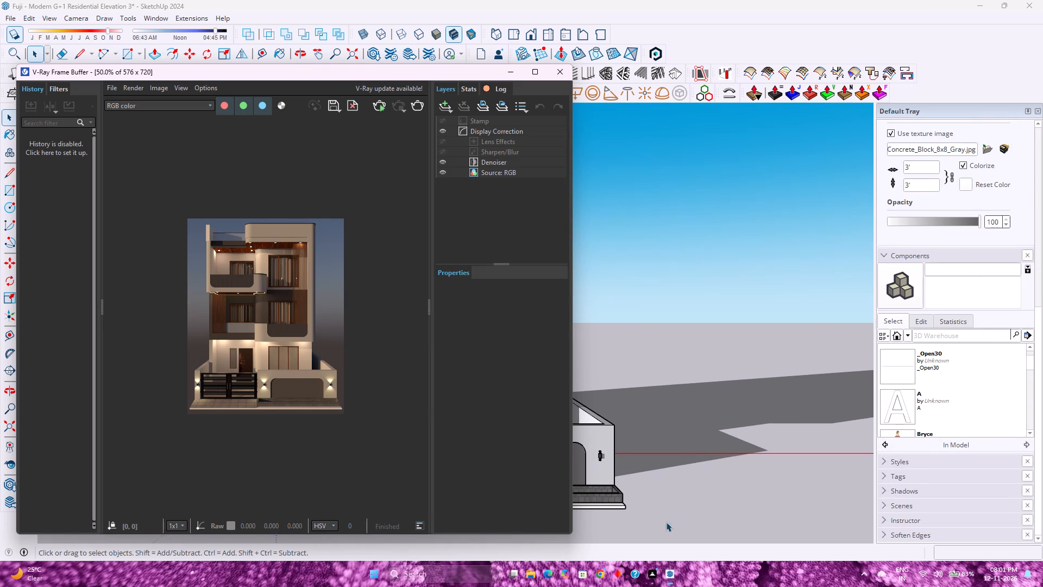
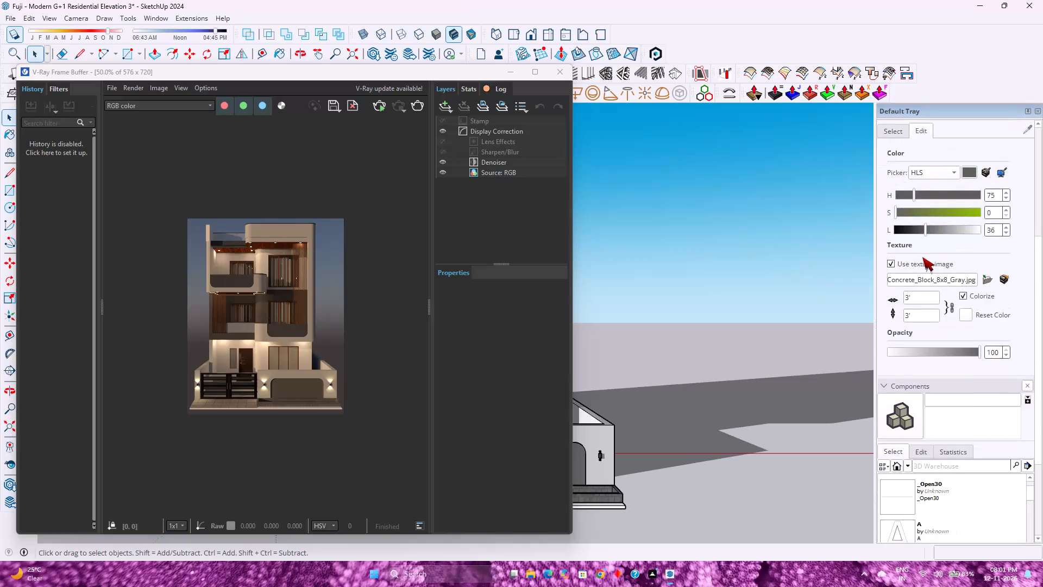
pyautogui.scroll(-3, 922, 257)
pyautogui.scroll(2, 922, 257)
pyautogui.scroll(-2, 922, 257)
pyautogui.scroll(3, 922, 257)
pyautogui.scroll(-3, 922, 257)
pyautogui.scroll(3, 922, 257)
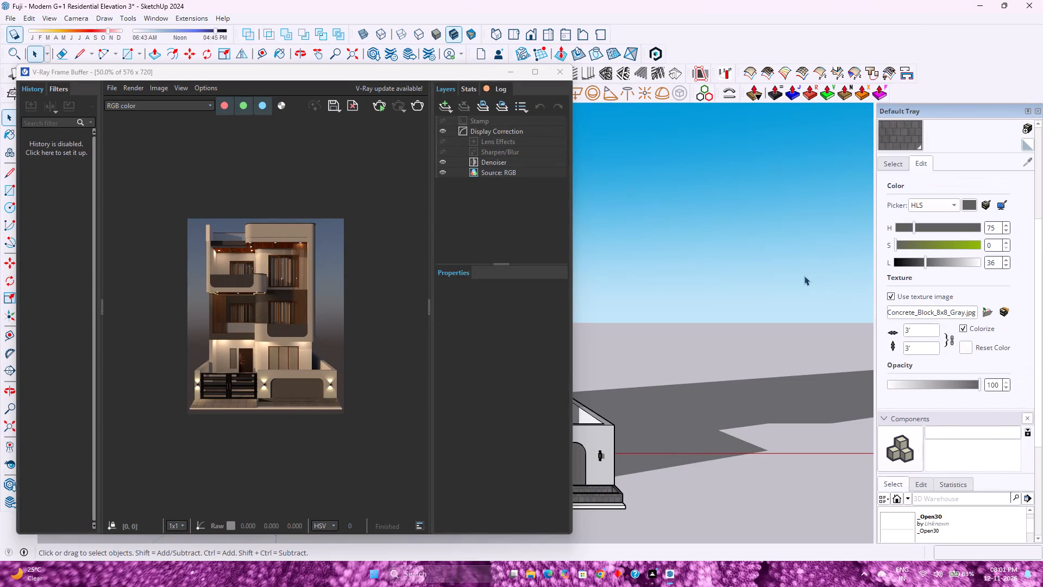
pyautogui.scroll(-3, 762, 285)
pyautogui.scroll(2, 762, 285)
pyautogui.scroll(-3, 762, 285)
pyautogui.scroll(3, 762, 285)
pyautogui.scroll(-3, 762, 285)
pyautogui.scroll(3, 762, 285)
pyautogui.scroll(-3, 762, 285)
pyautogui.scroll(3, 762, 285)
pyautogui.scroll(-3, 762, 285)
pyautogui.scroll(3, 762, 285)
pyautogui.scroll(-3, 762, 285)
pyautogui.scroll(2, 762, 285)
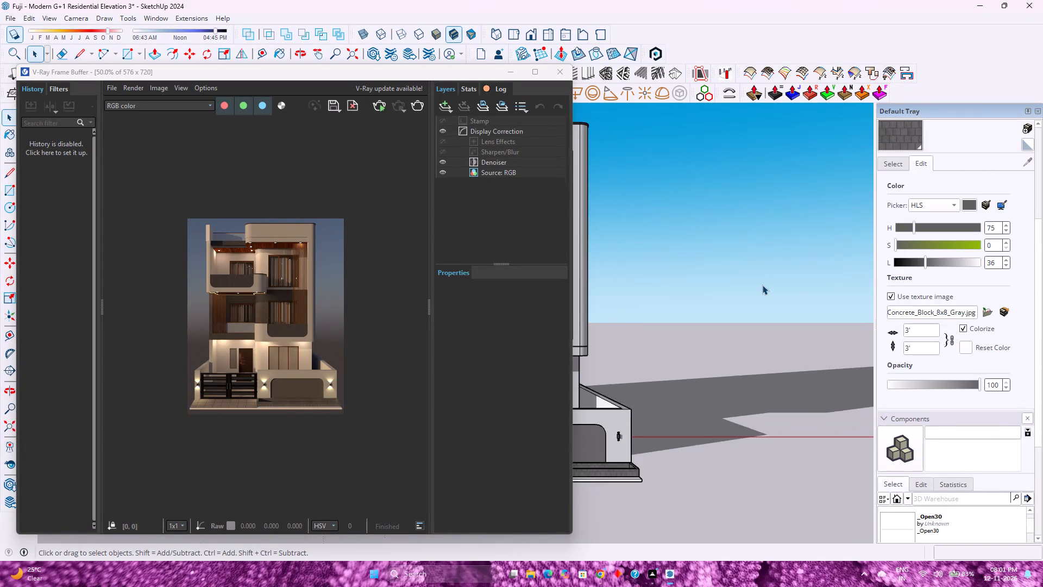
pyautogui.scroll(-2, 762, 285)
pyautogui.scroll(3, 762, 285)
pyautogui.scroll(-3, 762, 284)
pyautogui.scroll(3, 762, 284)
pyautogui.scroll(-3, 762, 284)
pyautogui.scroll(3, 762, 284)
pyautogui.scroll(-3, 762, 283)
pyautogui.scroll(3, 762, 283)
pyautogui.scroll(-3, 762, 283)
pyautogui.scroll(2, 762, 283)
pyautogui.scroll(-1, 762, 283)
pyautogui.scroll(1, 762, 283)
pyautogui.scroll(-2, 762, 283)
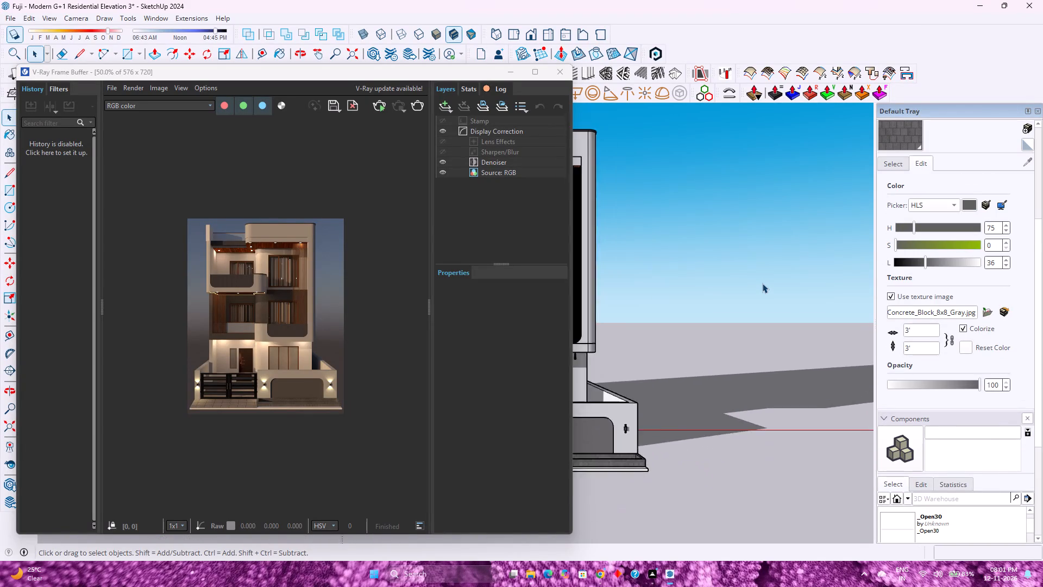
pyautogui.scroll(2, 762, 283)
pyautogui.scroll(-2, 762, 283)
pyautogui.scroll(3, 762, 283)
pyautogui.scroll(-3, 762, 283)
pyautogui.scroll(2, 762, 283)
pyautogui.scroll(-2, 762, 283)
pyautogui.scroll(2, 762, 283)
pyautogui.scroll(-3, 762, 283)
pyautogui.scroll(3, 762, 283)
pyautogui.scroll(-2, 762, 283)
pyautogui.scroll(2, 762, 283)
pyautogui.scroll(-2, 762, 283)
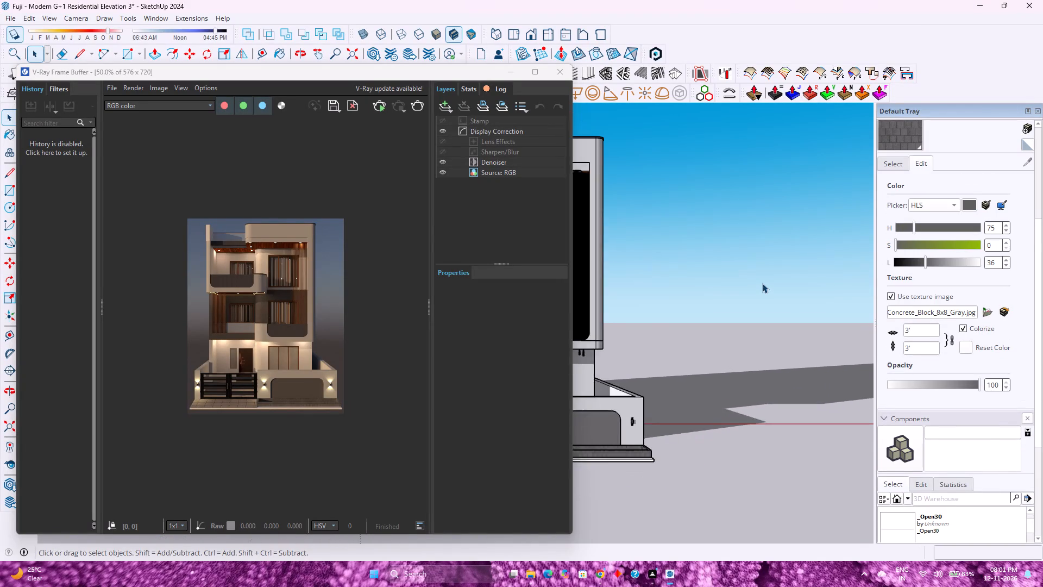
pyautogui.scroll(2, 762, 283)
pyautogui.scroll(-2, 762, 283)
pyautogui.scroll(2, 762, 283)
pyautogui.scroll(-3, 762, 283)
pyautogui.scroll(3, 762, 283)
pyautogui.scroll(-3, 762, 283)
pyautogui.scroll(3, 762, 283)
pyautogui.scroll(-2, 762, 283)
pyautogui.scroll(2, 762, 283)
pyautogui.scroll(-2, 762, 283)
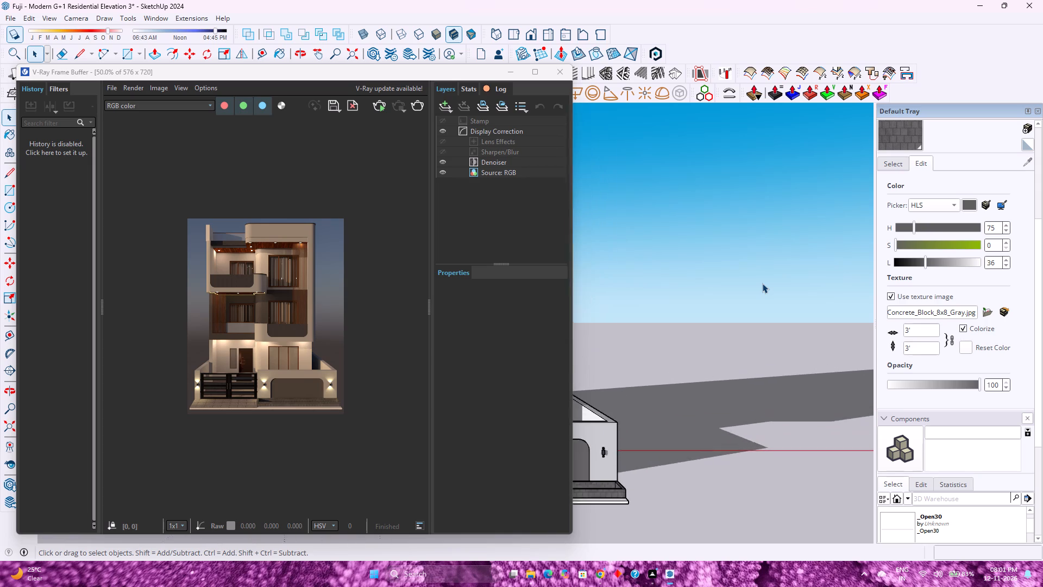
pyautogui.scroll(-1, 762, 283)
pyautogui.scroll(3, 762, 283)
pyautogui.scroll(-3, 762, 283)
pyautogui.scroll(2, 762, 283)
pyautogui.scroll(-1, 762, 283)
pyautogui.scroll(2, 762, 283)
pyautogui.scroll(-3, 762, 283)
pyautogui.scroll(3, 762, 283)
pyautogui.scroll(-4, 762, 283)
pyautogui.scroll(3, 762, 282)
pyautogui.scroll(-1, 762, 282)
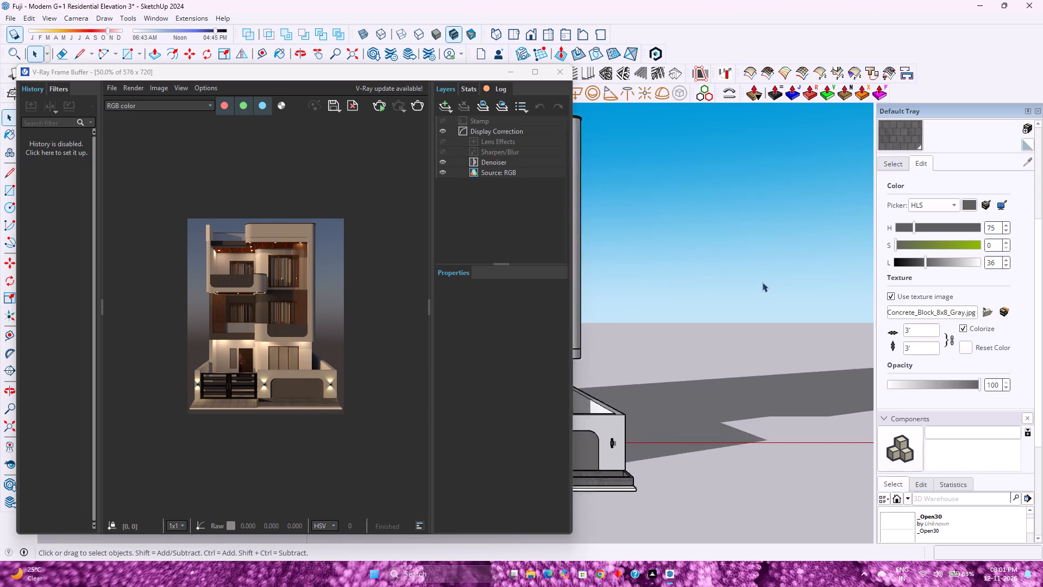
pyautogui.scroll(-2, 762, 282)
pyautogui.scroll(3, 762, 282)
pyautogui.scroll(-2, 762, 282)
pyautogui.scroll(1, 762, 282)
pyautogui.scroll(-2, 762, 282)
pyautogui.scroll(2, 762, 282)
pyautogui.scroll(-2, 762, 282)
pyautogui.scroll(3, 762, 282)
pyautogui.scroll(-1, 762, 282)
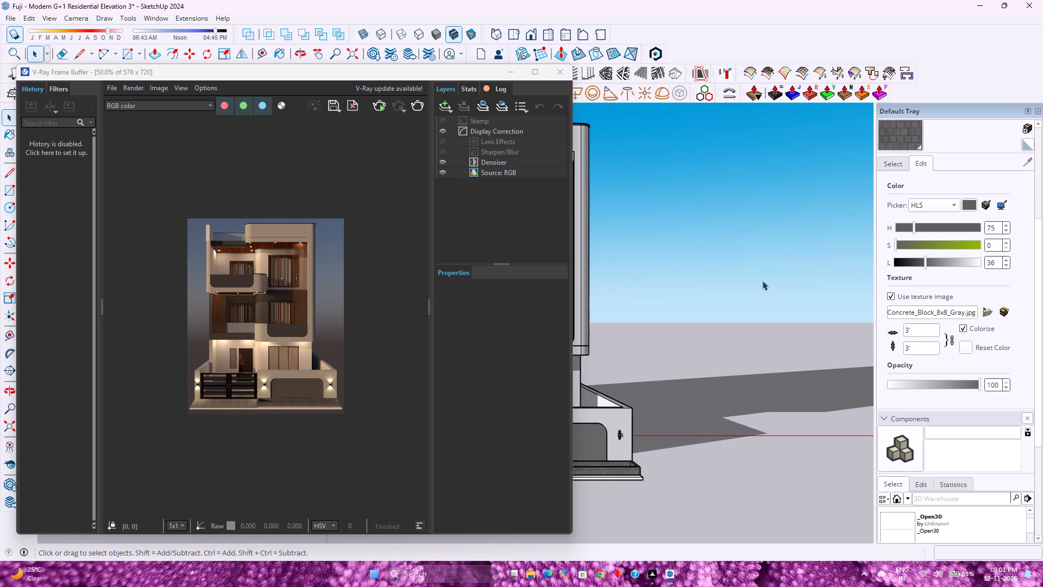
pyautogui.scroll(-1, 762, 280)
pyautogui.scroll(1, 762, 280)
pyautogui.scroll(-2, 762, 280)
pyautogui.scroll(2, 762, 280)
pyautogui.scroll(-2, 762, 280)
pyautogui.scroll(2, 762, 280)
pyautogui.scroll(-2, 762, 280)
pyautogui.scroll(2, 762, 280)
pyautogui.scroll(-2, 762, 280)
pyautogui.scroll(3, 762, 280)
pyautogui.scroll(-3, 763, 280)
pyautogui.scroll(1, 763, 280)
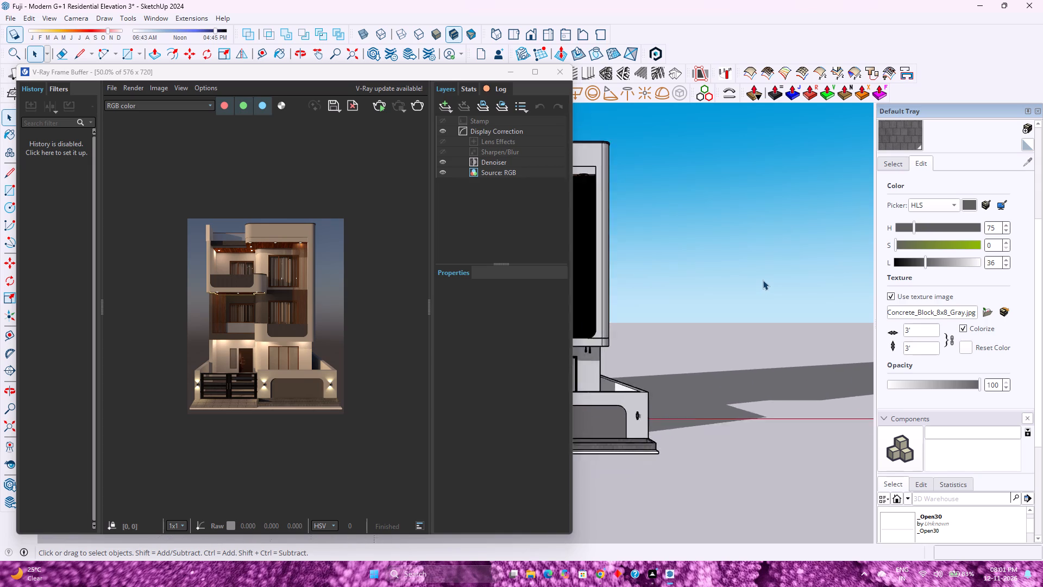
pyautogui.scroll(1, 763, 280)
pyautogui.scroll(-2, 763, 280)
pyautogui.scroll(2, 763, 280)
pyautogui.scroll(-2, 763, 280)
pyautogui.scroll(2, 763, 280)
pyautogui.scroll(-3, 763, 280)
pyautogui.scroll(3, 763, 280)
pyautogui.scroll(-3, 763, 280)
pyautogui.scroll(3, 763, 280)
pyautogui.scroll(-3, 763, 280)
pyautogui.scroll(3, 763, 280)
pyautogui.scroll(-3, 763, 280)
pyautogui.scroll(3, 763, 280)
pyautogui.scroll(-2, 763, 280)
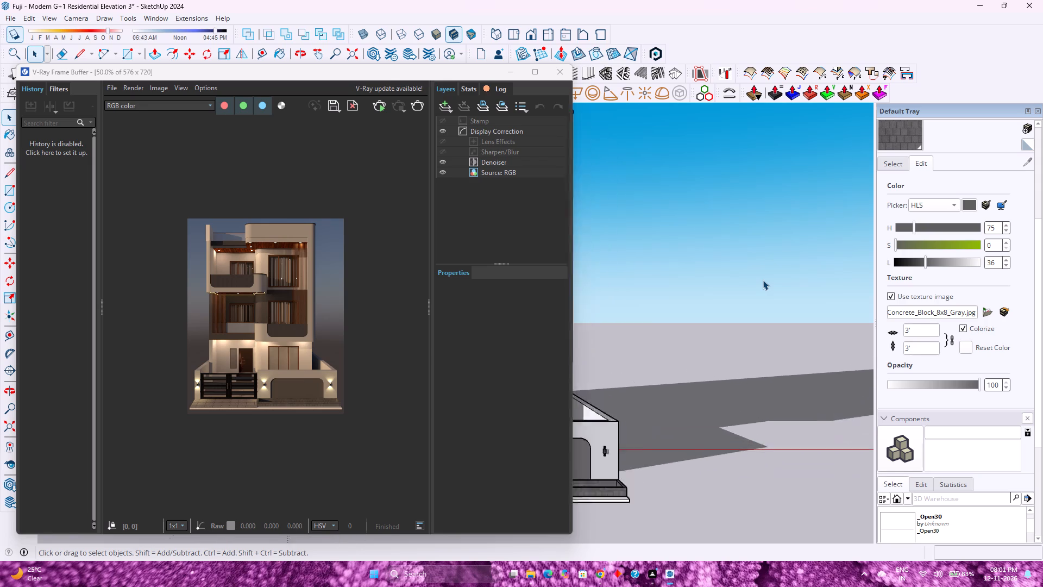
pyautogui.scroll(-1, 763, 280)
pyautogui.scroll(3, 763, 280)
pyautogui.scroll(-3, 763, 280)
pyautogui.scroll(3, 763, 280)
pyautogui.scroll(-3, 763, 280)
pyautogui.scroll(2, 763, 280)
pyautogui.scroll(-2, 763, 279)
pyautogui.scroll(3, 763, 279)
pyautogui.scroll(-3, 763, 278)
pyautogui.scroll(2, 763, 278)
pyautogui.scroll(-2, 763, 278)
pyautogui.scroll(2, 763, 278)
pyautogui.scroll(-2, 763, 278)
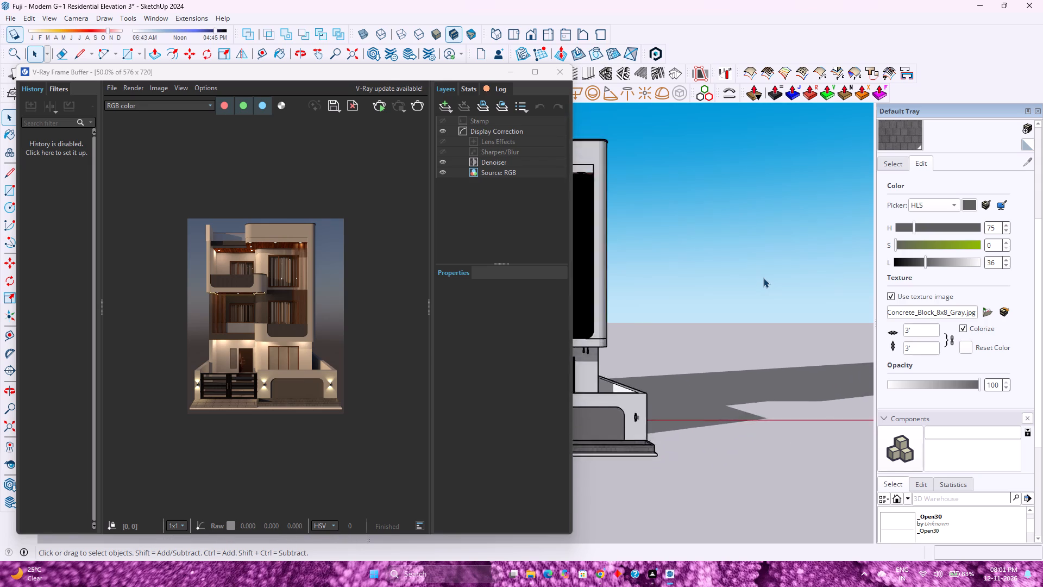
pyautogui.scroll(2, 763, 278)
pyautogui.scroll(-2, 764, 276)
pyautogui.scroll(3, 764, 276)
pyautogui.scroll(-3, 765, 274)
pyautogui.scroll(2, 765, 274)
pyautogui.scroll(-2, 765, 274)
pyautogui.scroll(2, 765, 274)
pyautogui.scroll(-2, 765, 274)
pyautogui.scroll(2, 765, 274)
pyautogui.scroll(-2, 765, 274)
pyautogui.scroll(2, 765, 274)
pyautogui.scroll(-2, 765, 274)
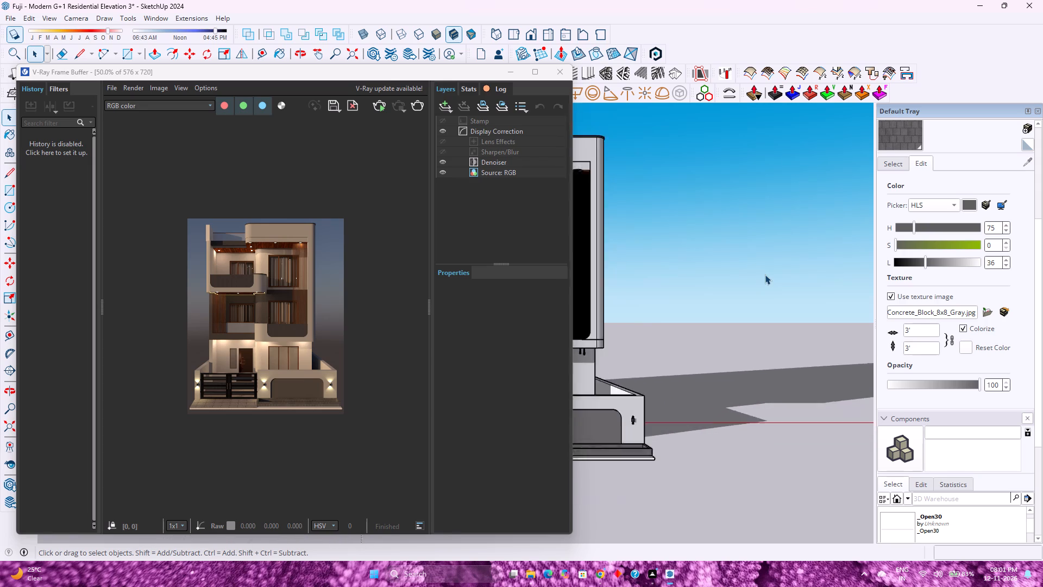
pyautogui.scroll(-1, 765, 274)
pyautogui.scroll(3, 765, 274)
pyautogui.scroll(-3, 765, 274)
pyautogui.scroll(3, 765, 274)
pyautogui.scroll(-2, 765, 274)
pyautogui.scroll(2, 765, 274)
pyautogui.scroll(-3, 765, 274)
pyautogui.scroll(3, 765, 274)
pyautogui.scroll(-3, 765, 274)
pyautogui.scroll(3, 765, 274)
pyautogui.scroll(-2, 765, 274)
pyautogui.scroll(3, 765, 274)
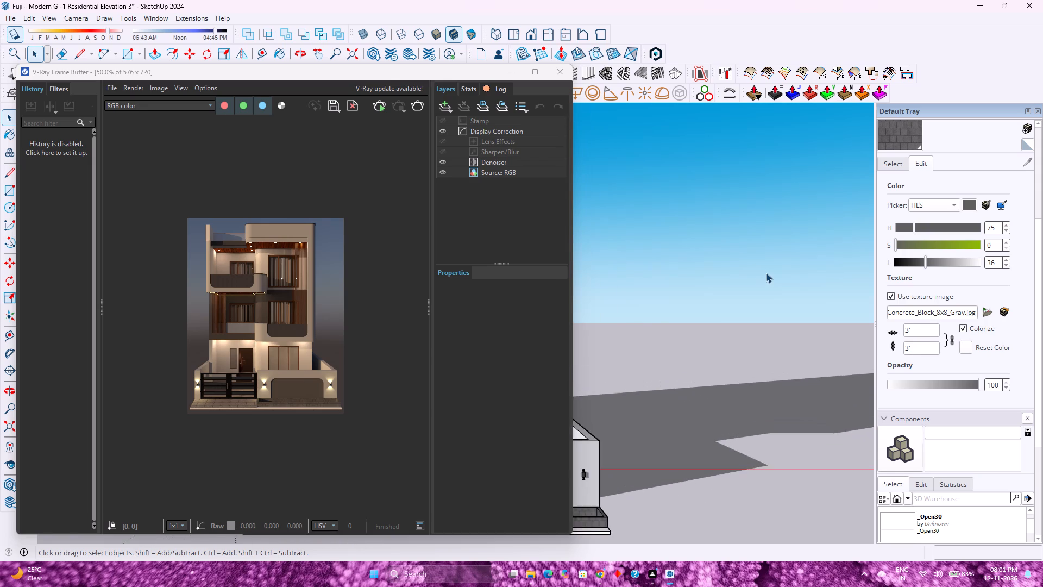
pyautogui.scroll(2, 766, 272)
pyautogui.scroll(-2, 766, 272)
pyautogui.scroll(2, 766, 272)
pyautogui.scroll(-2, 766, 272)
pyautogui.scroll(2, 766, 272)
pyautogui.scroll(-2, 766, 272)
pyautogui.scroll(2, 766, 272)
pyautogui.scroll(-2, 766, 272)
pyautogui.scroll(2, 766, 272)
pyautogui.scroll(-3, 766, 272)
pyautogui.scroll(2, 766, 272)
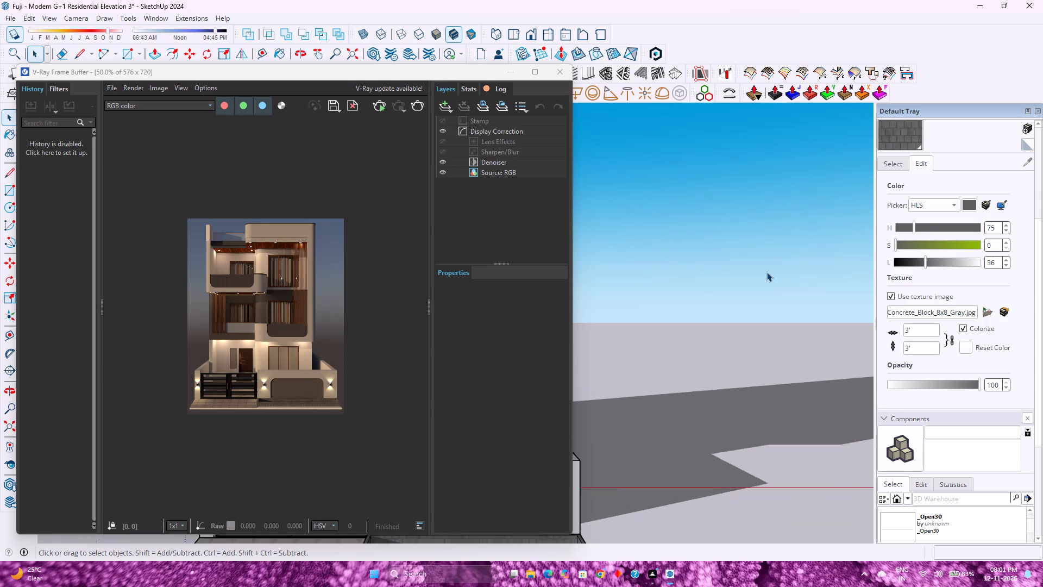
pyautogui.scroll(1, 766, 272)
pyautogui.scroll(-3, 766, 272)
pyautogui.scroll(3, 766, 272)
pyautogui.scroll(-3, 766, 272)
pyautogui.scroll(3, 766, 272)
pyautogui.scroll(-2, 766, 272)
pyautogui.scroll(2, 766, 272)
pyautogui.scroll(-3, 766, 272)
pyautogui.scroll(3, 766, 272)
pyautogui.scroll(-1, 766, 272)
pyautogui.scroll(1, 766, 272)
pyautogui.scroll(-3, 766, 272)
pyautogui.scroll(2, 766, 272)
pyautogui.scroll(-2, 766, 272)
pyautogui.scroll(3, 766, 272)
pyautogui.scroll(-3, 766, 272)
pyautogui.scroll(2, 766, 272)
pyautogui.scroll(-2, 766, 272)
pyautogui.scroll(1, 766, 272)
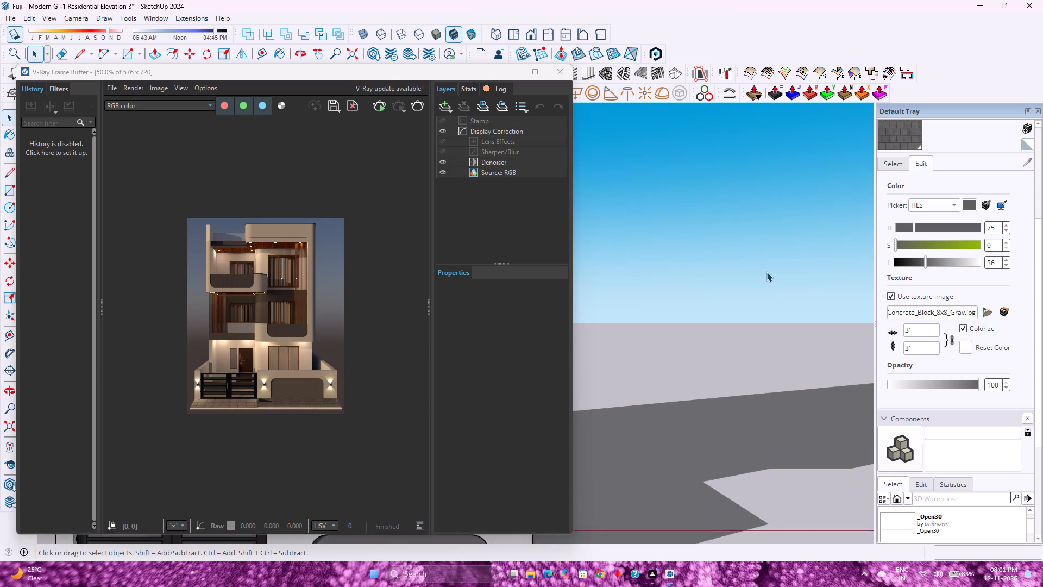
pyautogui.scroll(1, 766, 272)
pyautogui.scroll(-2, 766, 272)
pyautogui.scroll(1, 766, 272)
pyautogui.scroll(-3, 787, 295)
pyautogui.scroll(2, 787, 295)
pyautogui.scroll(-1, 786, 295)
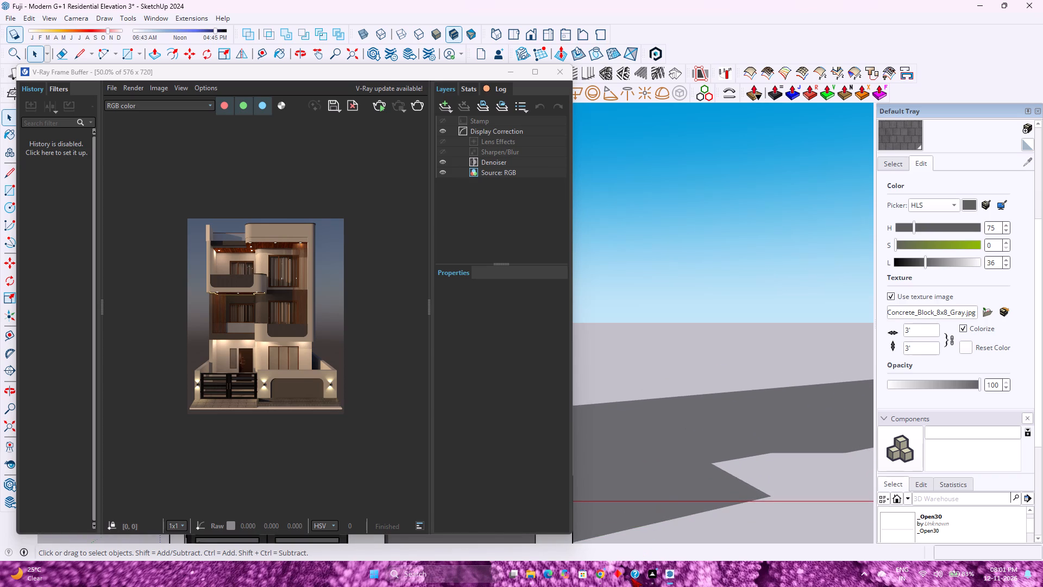
# Switch to the ChatGPT conversation in Chrome, answer its render question with "avunu mowa", and minimize the browser.
pyautogui.click(602, 578)
pyautogui.scroll(-4, 839, 330)
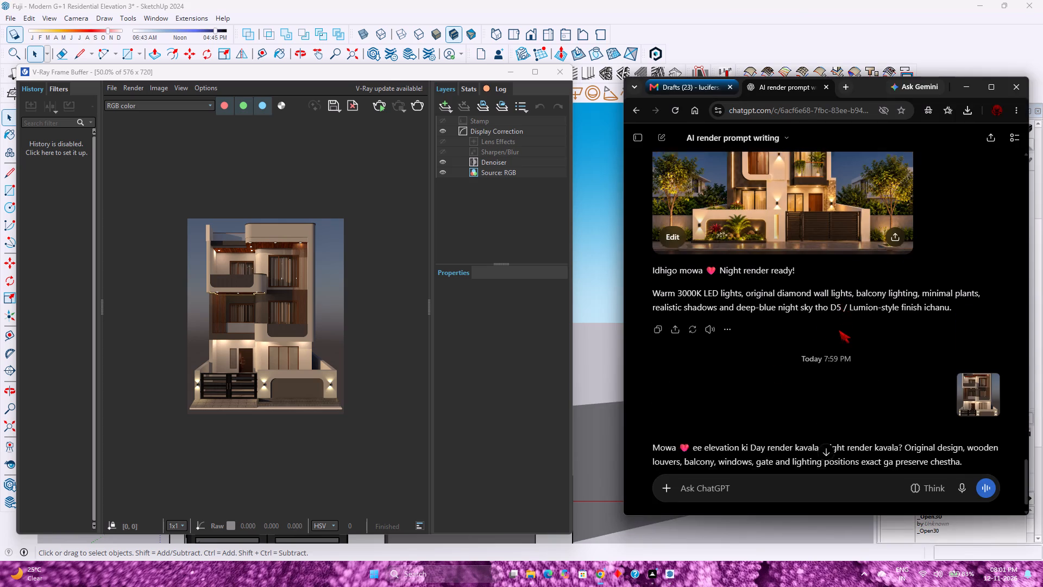
pyautogui.scroll(-3, 839, 328)
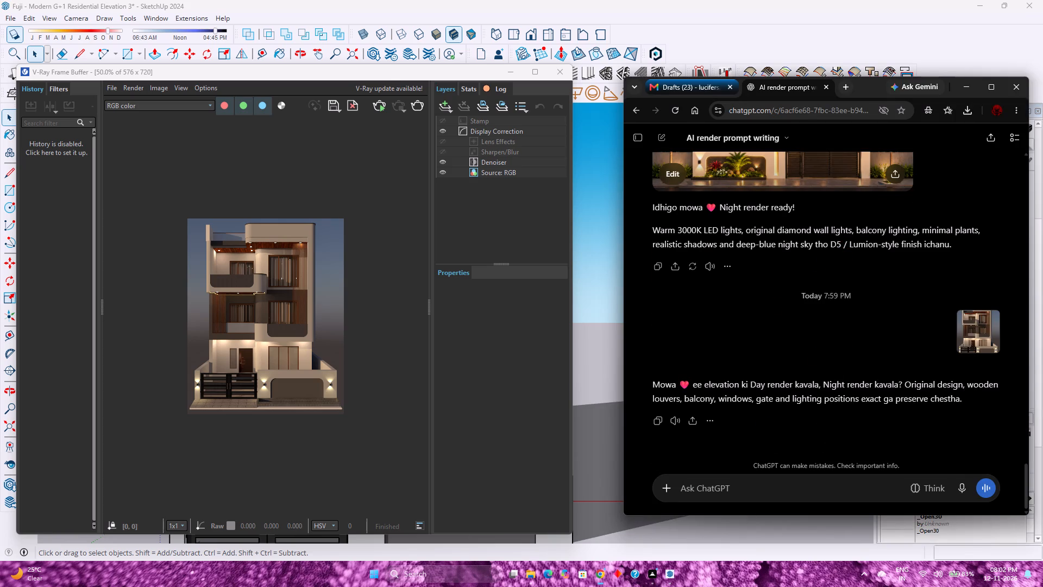
pyautogui.write('avun')
pyautogui.press('space')
pyautogui.press('BackSpace')
pyautogui.write('u mowa')
pyautogui.press('Return')
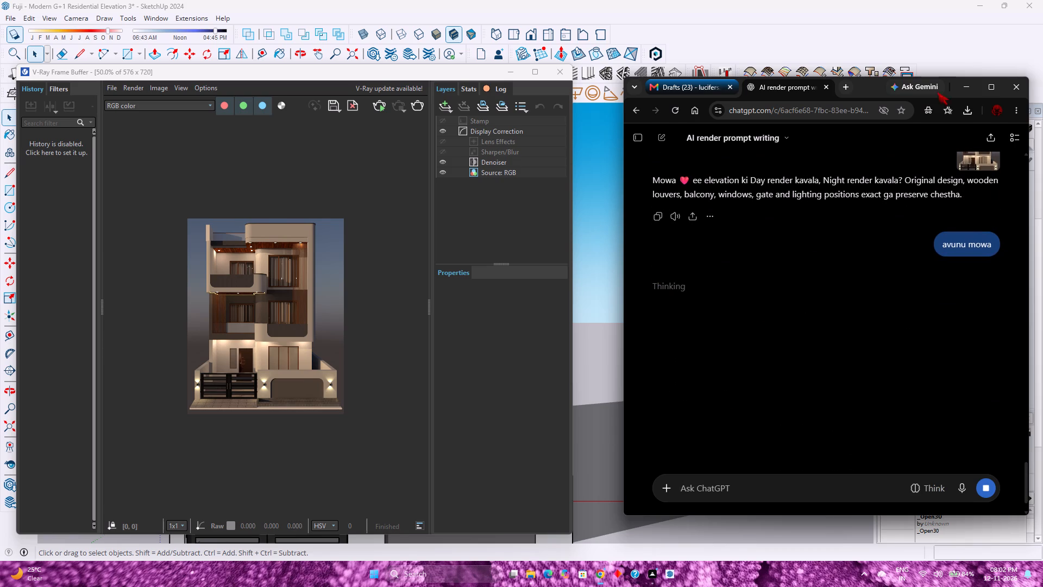
pyautogui.click(967, 85)
# Move the V-Ray Frame Buffer aside to uncover the house model, and fit the whole model in the Front view.
pyautogui.scroll(-6, 648, 395)
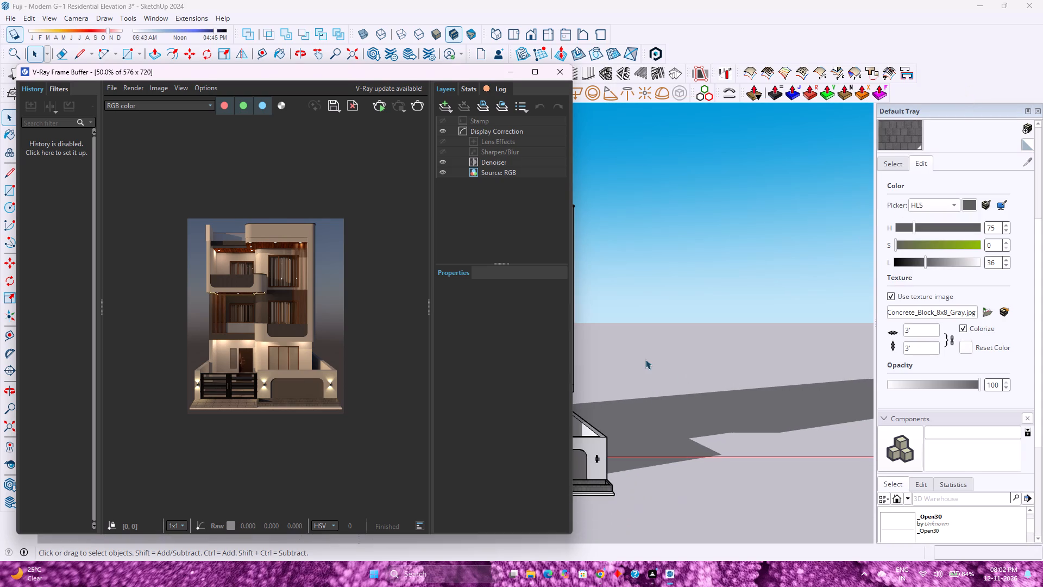
pyautogui.click(527, 34)
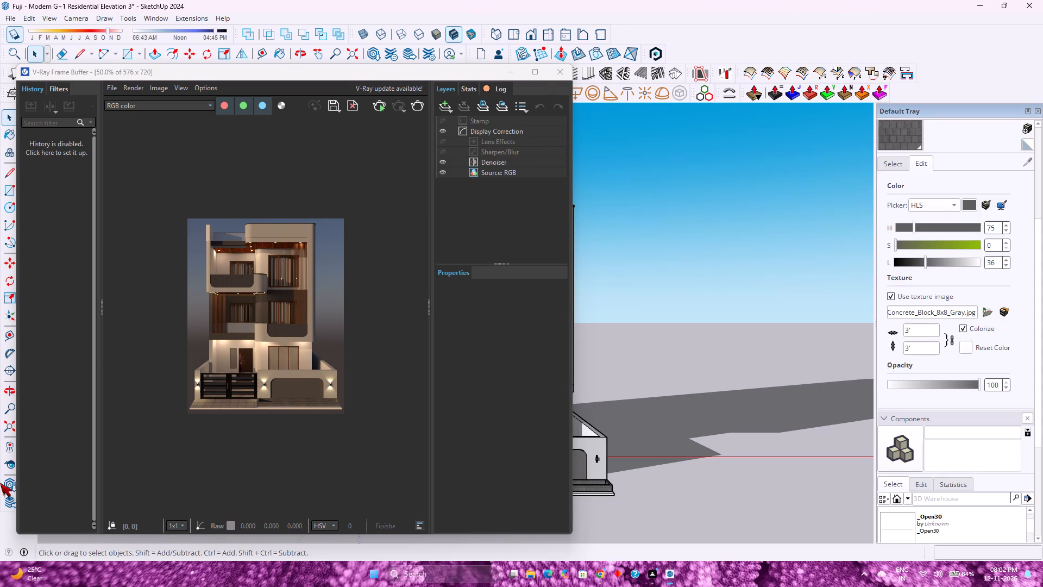
pyautogui.moveTo(352, 71); pyautogui.dragTo(688, 100)
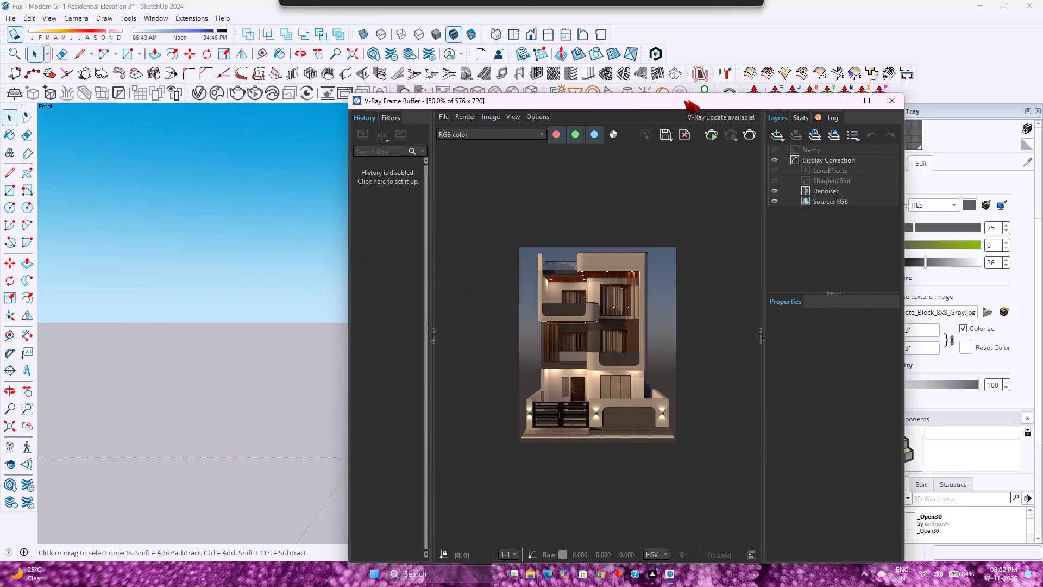
pyautogui.moveTo(688, 100); pyautogui.dragTo(758, 70)
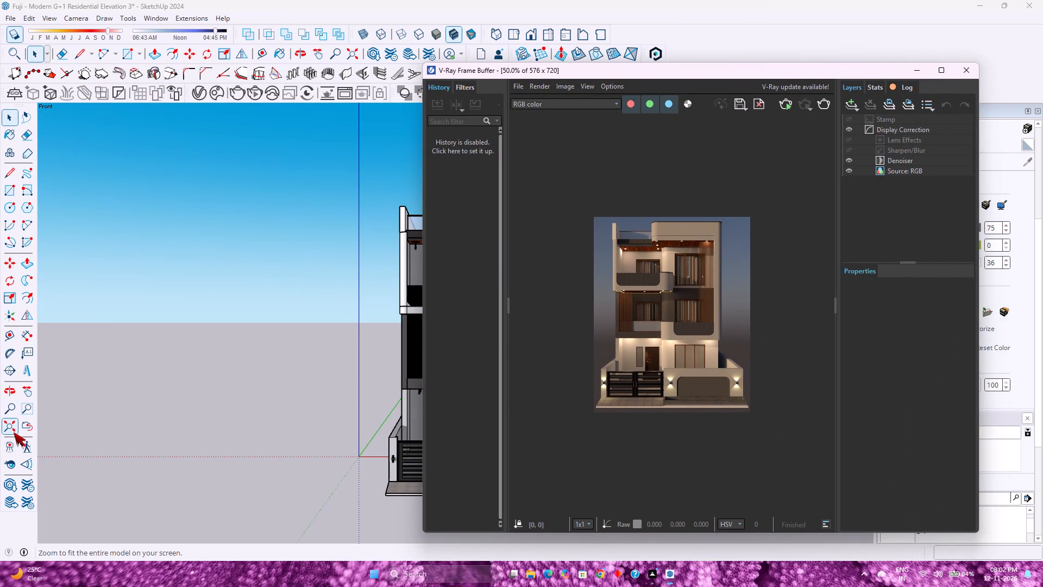
pyautogui.click(14, 432)
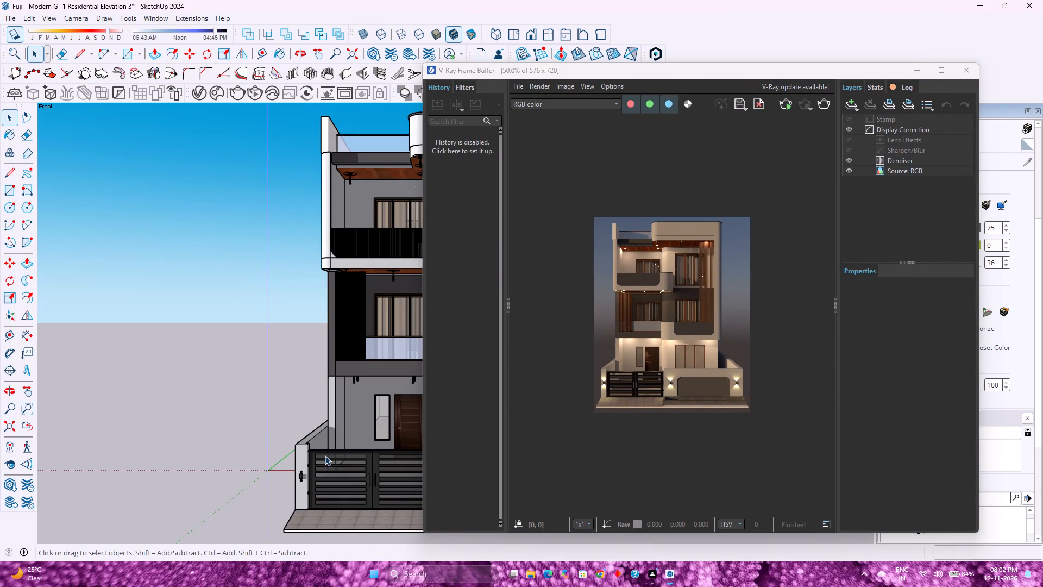
pyautogui.scroll(-1, 398, 341)
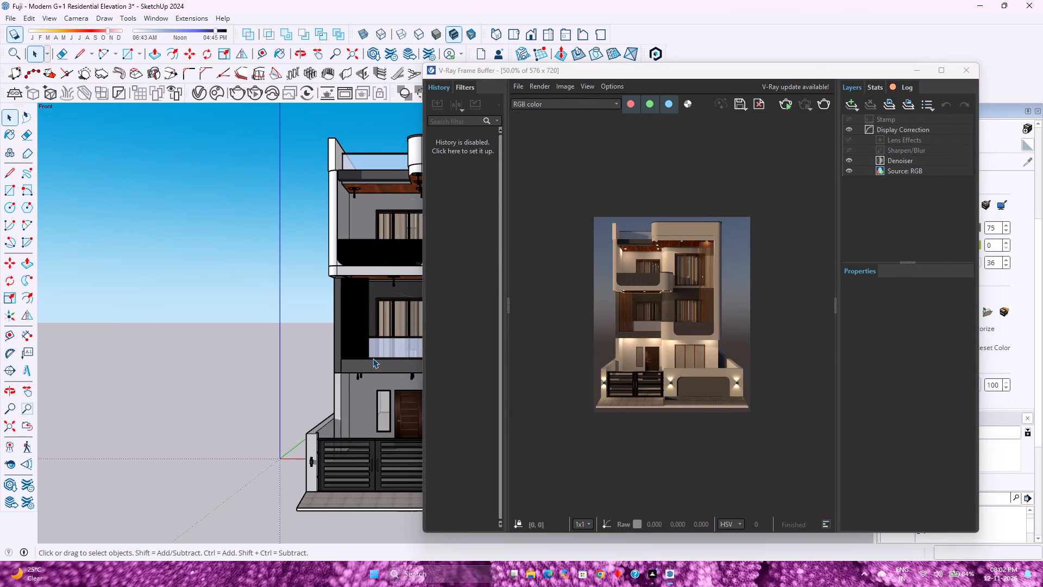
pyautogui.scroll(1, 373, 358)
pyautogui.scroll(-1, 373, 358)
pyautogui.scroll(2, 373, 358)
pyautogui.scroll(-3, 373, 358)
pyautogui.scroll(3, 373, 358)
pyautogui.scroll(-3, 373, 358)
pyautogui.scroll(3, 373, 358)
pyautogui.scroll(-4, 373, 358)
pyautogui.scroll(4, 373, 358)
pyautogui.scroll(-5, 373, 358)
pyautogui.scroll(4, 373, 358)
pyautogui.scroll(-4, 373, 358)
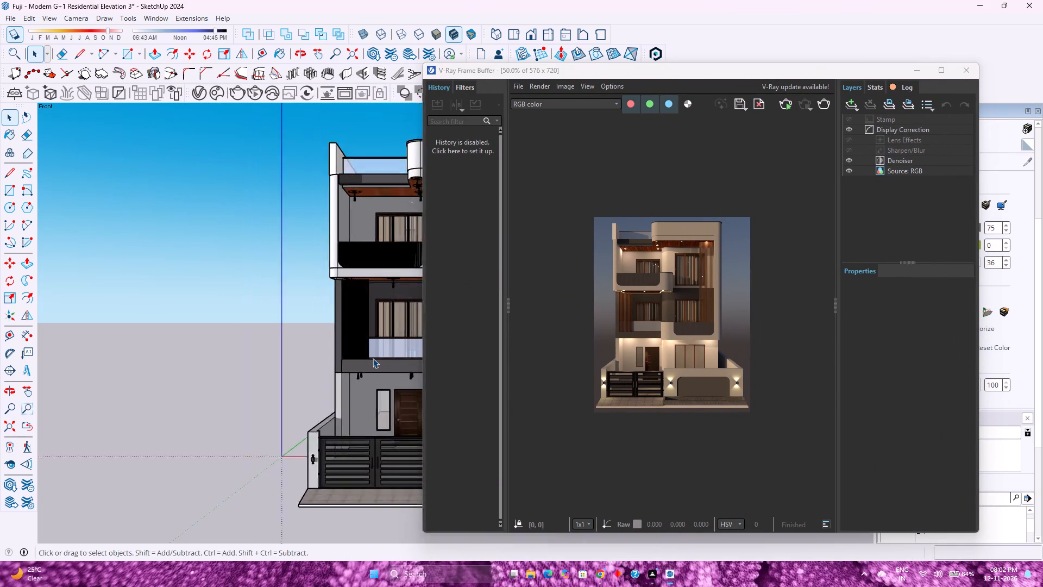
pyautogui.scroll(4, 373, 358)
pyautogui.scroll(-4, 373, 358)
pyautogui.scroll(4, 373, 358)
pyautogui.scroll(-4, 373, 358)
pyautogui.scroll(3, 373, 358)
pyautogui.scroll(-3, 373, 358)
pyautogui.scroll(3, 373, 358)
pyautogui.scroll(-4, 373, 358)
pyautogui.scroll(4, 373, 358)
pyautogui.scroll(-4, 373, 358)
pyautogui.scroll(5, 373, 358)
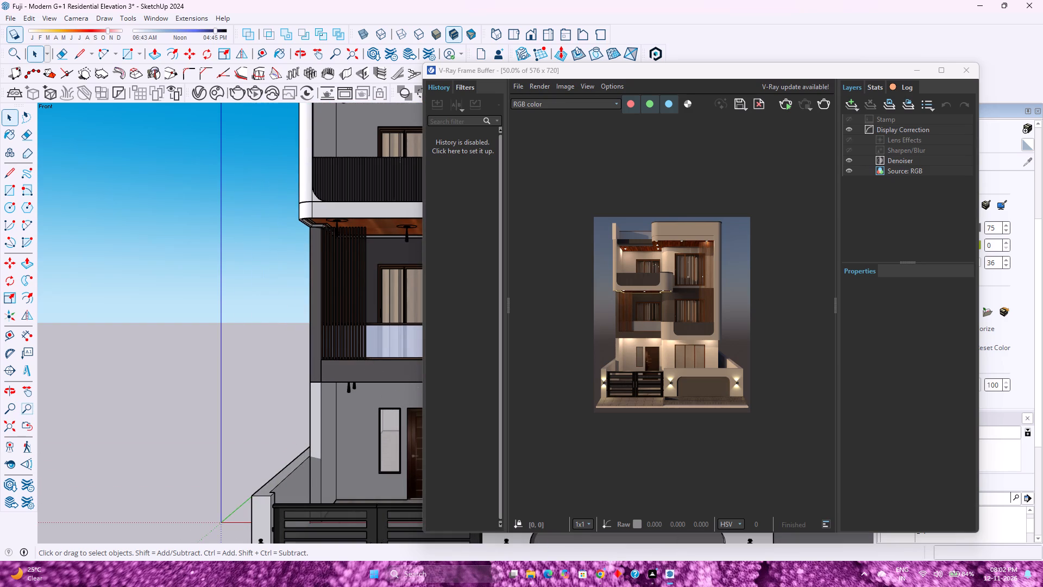
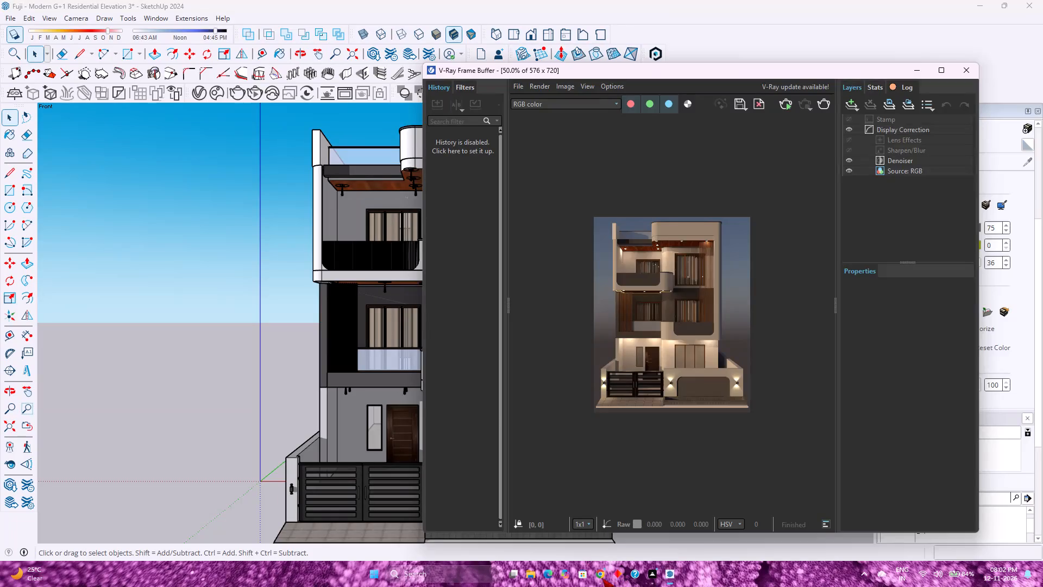
# Switch to the ChatGPT conversation in Chrome and answer its day-or-night render question with "rendu".
pyautogui.click(602, 578)
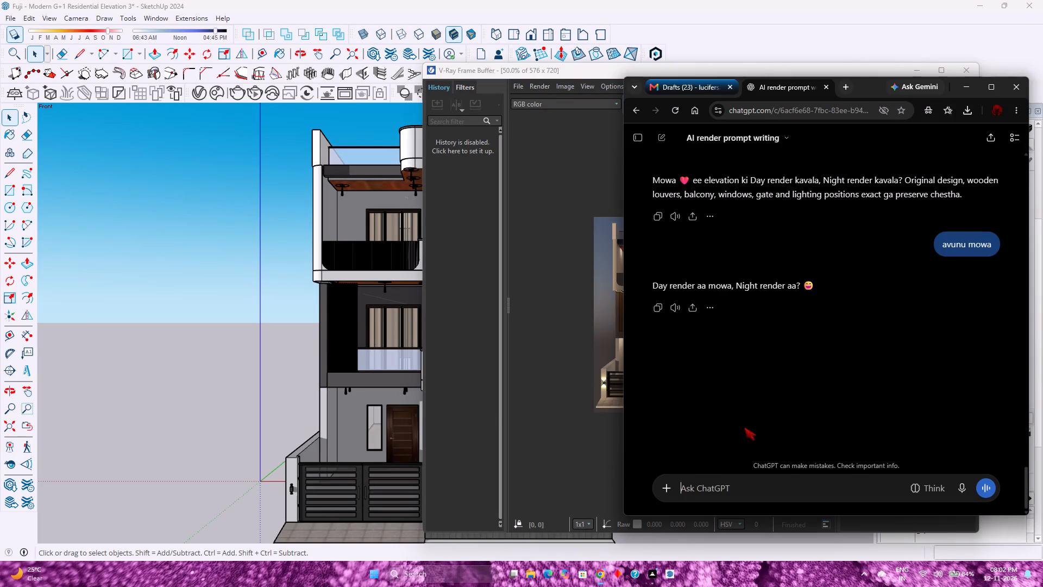
pyautogui.write('rendu')
pyautogui.press('Return')
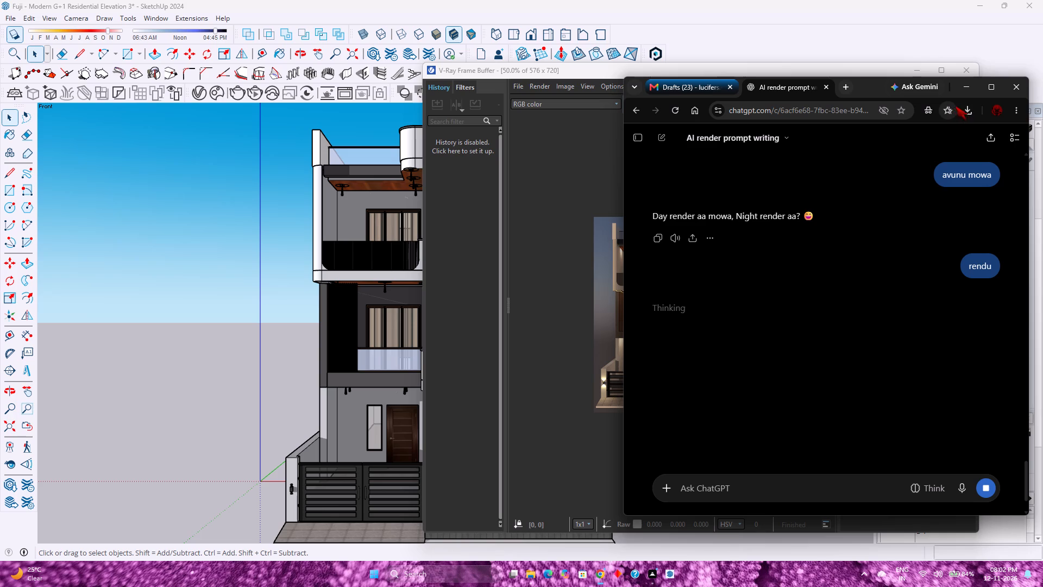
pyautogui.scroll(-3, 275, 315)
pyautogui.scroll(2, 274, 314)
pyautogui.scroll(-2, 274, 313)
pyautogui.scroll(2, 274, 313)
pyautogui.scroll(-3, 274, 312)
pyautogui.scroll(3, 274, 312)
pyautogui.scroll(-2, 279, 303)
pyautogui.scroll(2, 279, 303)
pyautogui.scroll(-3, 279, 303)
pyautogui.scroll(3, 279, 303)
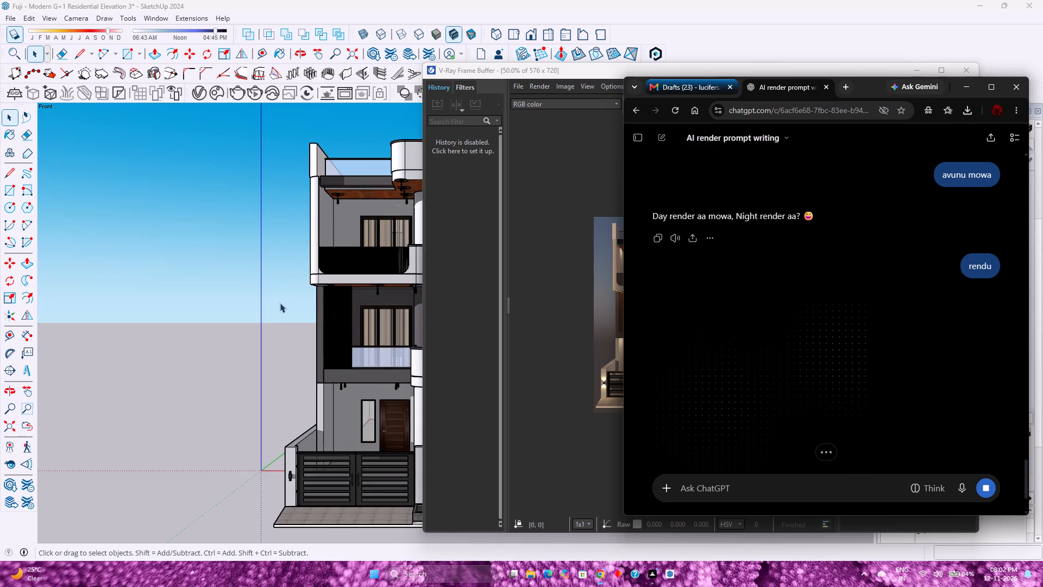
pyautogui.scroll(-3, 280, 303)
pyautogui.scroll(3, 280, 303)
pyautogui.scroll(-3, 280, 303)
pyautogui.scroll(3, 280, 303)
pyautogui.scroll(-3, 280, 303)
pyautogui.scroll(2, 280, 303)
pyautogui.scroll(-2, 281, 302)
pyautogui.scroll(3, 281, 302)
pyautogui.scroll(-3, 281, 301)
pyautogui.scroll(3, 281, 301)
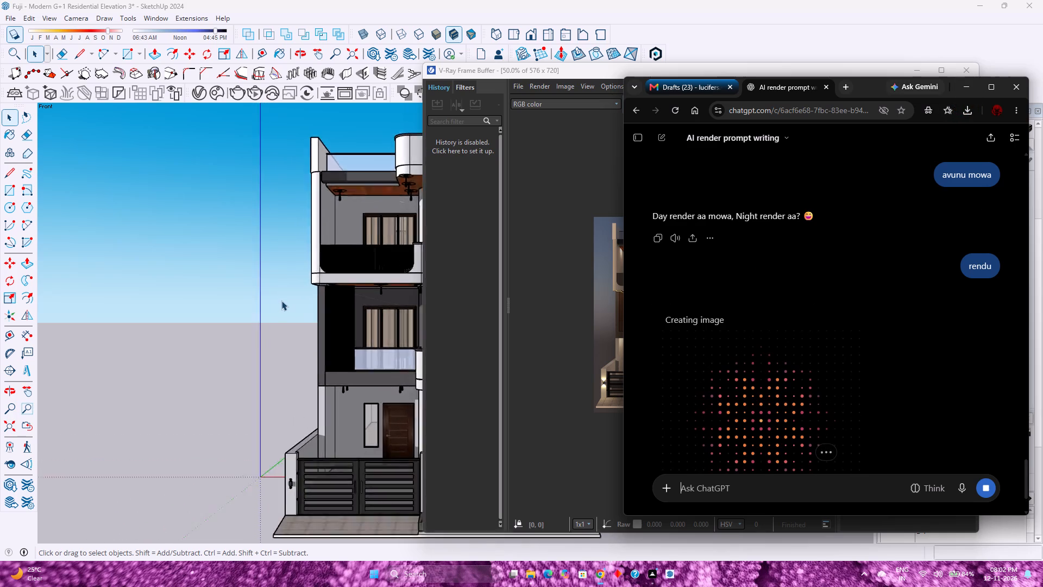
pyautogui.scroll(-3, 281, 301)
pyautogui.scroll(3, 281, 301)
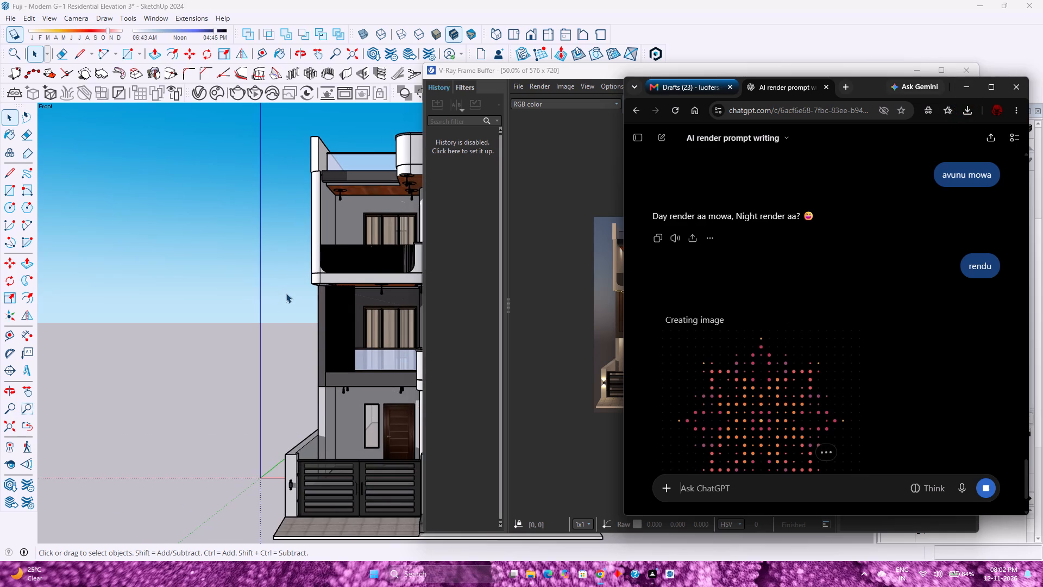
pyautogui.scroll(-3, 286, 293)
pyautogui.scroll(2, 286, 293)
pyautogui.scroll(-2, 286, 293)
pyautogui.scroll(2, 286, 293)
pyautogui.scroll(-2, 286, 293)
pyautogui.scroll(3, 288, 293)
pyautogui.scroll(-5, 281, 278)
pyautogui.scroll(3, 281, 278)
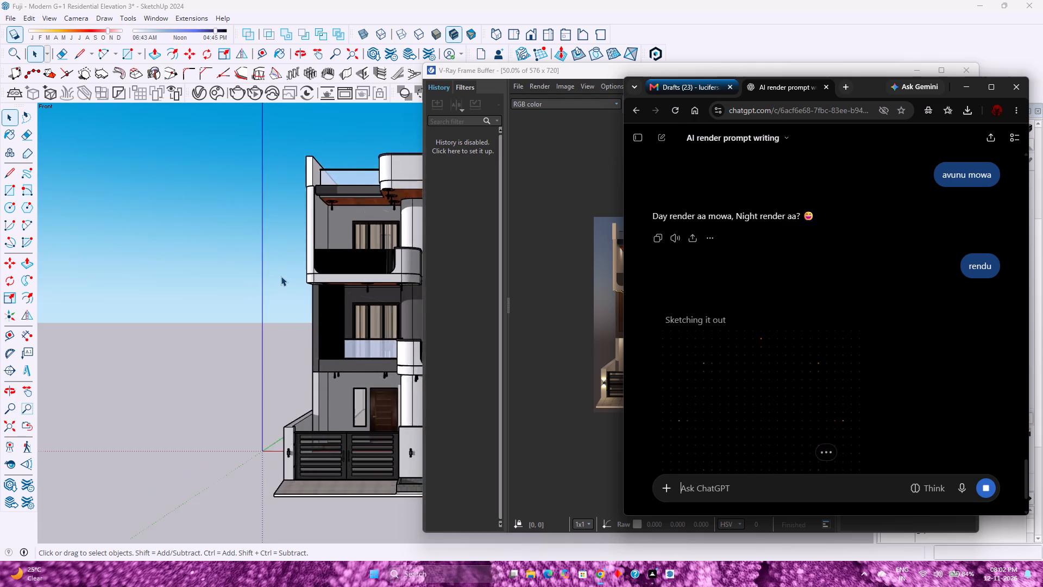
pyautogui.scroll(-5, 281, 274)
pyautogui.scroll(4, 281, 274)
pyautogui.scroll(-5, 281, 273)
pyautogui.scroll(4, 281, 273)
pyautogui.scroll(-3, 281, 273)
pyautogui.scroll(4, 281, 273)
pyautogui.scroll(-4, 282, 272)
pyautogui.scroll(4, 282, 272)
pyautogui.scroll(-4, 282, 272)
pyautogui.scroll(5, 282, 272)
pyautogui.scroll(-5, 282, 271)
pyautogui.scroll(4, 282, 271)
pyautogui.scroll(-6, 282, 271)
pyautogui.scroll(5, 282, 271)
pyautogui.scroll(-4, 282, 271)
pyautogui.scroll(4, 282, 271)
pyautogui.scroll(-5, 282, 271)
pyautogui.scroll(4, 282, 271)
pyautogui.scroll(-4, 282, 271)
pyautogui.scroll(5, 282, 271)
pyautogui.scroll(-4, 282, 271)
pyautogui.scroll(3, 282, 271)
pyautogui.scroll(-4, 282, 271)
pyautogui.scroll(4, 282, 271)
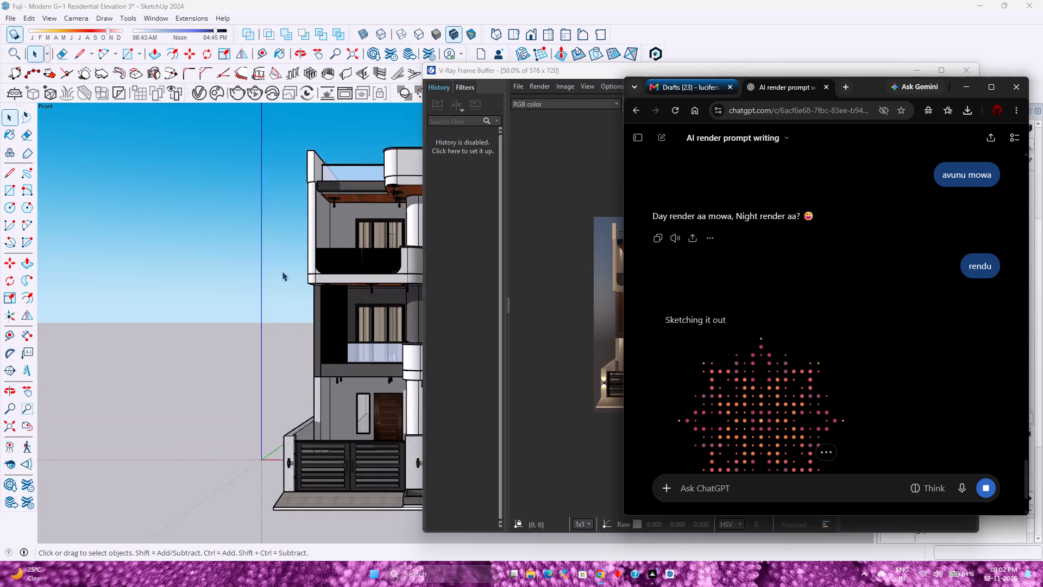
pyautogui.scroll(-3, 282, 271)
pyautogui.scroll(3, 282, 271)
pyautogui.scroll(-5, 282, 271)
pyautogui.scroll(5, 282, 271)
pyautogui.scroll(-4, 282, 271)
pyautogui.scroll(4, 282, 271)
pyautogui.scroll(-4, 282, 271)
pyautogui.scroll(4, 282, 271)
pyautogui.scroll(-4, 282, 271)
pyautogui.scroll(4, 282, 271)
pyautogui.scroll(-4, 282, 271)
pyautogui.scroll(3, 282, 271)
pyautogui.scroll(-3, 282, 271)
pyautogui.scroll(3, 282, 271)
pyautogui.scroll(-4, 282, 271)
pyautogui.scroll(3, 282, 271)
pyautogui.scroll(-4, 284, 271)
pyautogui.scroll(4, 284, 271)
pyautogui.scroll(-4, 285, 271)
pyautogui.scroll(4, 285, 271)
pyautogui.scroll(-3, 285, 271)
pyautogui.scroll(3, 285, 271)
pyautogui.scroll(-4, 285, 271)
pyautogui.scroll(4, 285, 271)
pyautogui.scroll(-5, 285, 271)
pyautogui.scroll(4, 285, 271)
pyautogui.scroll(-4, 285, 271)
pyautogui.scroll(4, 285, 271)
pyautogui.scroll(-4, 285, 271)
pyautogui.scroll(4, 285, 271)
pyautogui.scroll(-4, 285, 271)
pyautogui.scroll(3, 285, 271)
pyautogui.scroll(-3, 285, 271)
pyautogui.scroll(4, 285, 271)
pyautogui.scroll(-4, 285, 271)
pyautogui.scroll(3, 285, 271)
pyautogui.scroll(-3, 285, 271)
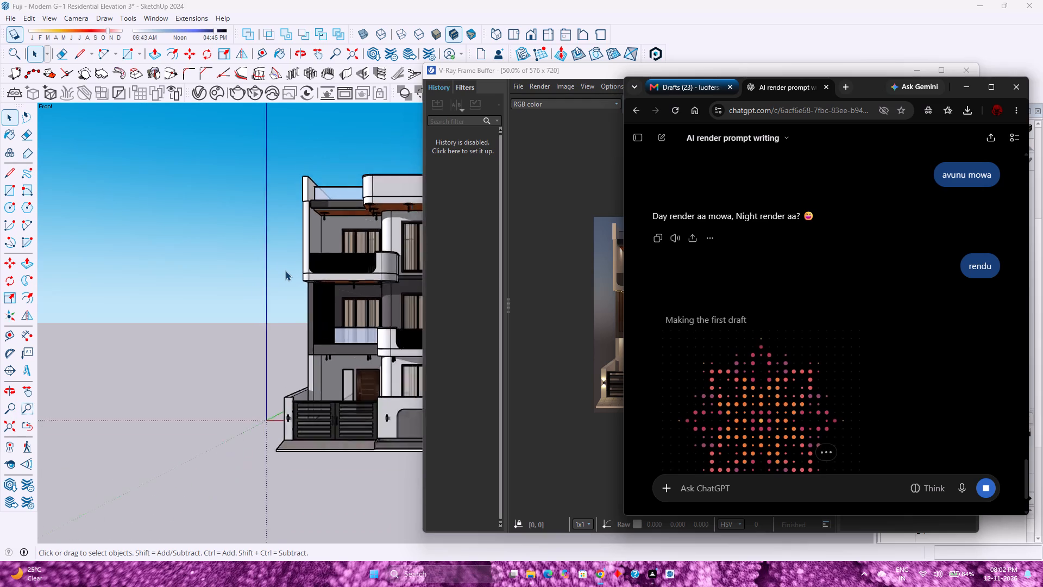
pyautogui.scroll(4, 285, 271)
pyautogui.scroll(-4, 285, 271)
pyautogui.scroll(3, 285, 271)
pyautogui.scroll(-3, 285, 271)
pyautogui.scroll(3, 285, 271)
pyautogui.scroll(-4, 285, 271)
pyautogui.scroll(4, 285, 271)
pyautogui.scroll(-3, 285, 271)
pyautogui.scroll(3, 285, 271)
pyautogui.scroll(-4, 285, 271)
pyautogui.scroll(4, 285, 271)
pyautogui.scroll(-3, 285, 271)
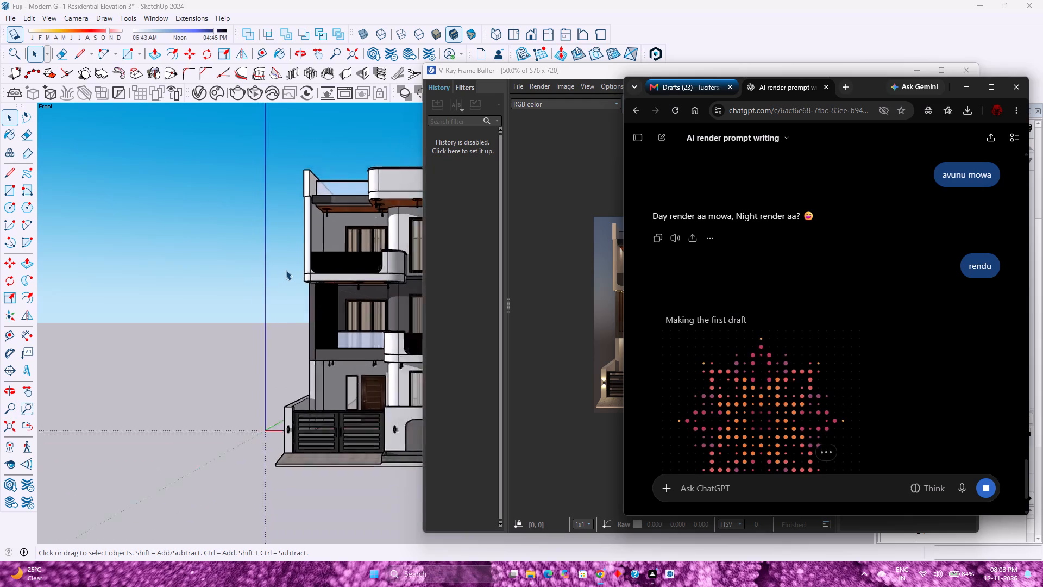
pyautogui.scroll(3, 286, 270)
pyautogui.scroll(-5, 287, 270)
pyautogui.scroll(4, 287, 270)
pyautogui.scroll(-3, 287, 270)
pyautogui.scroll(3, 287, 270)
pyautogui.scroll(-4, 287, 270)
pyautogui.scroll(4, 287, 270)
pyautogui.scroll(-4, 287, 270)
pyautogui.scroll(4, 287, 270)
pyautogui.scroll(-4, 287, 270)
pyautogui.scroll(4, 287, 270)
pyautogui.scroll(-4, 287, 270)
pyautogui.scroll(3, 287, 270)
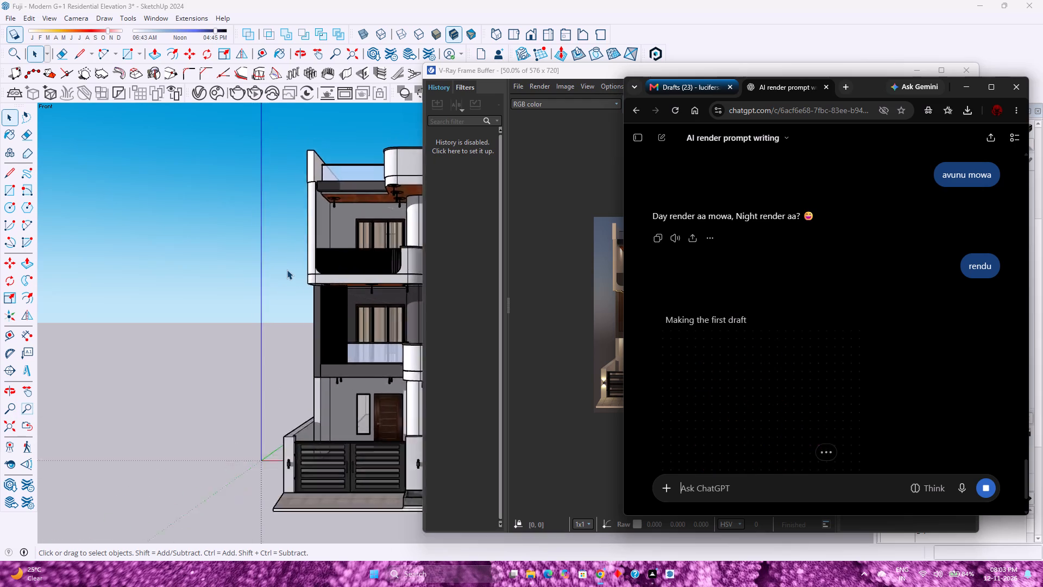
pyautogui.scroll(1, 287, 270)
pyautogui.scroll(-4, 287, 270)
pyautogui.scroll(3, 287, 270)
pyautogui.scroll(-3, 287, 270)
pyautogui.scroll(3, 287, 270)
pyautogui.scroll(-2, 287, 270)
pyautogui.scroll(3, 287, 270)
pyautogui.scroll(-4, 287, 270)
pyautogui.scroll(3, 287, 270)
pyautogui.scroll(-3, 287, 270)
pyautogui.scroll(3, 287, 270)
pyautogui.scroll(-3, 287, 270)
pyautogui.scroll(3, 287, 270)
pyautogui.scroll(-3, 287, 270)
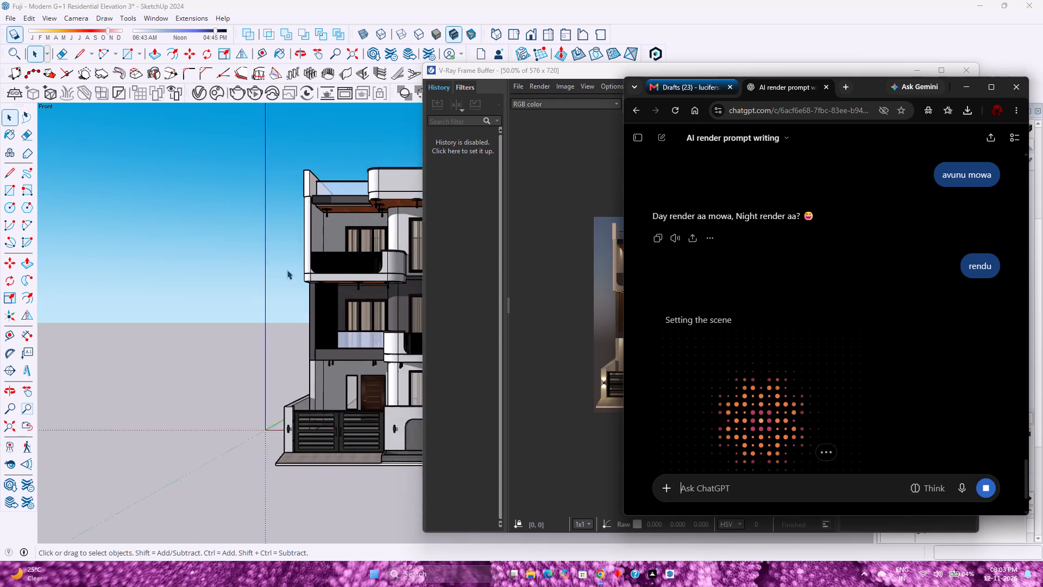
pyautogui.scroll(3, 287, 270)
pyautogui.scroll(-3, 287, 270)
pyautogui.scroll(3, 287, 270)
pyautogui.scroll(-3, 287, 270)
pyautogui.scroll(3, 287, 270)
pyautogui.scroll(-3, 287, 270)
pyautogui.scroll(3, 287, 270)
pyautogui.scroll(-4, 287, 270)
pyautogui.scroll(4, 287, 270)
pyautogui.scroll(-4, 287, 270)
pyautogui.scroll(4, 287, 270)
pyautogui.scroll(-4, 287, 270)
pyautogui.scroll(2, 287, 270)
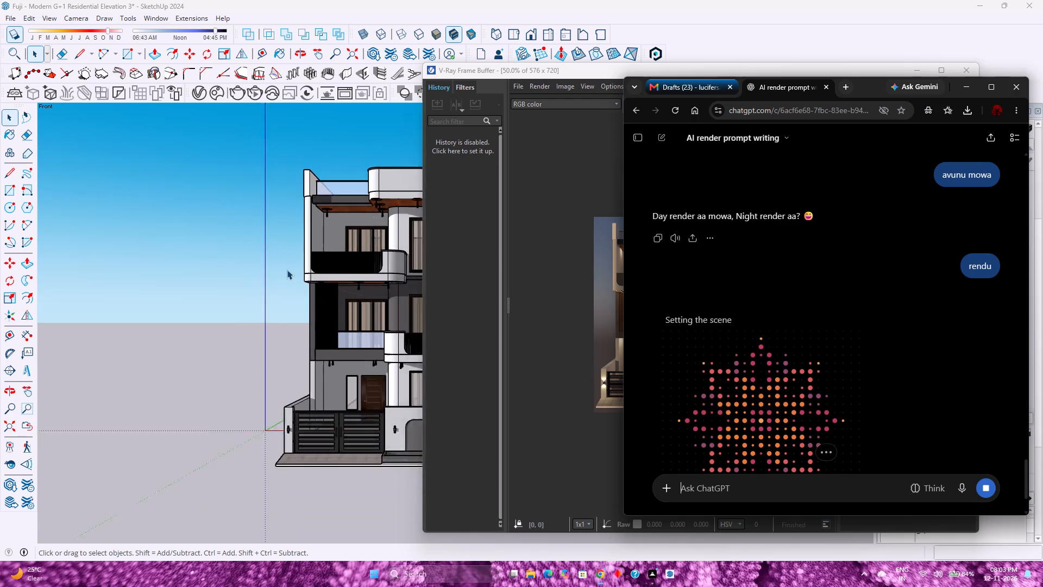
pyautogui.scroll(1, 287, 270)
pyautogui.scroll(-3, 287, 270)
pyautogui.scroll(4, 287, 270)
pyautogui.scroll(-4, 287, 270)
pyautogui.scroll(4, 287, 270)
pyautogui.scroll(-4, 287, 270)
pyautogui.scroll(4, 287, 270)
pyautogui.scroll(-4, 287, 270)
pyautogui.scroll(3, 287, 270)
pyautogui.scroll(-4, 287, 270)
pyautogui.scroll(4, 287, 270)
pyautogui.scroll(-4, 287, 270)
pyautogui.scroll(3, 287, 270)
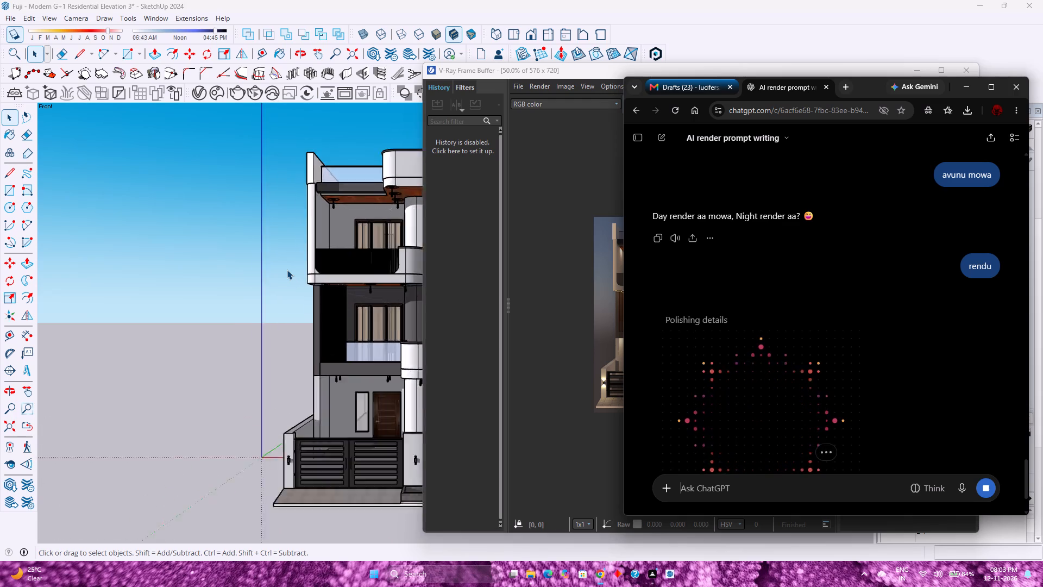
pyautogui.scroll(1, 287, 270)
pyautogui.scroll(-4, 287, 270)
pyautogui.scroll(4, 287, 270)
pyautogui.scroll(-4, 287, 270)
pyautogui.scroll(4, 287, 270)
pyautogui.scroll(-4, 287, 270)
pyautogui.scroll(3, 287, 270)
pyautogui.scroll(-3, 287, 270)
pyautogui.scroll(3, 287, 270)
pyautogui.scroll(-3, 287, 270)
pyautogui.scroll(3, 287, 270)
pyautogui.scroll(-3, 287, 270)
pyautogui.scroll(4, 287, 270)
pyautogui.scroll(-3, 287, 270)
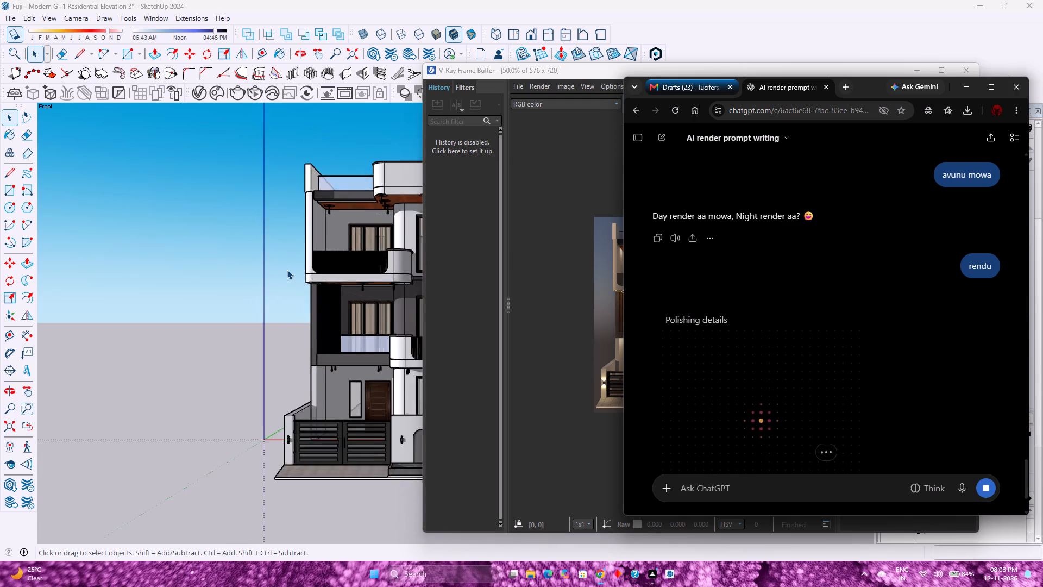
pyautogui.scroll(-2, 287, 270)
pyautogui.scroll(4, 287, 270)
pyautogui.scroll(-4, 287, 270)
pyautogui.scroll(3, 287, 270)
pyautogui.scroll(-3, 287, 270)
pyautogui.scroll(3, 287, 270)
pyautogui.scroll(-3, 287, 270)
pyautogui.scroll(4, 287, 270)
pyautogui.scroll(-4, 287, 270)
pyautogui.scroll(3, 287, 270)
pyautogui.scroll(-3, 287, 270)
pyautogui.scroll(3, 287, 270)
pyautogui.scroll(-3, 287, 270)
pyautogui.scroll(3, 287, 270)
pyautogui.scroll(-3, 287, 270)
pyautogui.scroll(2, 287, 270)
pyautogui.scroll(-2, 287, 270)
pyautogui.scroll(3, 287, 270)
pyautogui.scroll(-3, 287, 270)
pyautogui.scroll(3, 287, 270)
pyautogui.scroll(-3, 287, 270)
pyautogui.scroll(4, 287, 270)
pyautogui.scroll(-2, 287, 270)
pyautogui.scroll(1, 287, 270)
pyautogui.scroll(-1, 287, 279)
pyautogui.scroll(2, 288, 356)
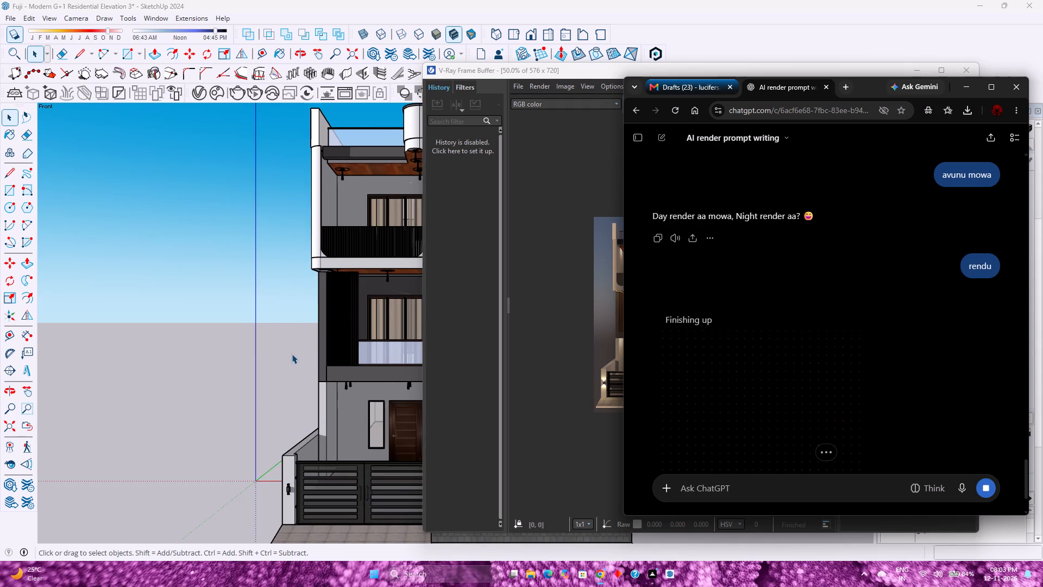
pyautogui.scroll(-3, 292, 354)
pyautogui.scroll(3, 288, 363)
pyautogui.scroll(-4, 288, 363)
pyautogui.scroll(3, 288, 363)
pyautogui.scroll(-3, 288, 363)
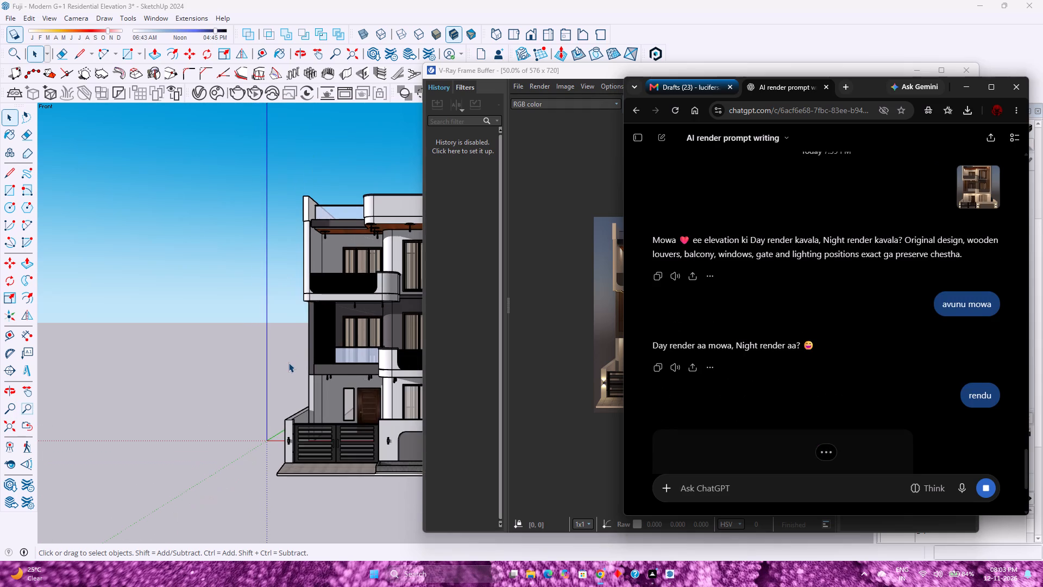
# Ask ChatGPT for the day and night renders as separate images with the message "separatega ivvu".
pyautogui.scroll(-3, 844, 284)
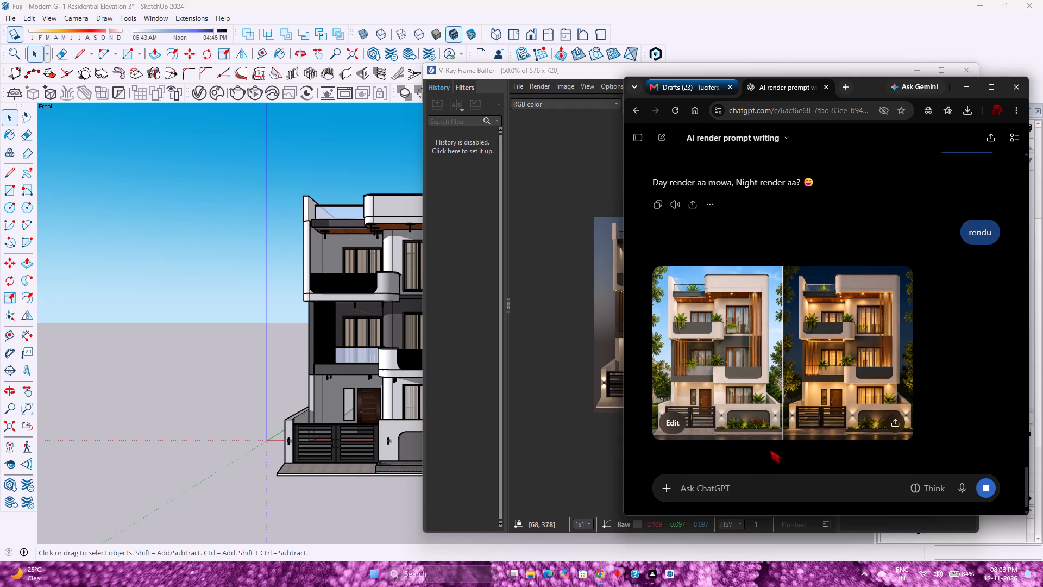
pyautogui.write('se')
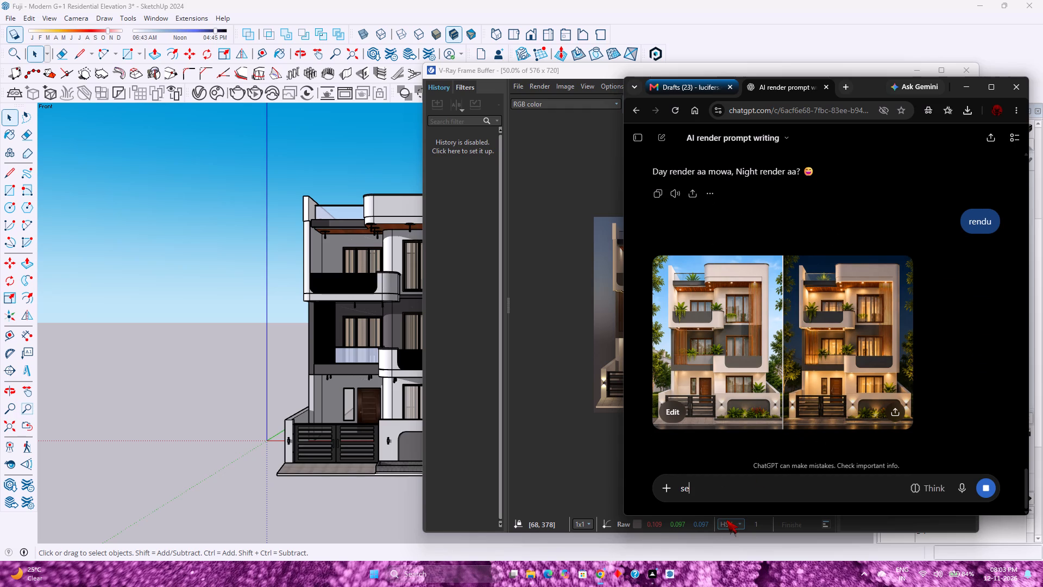
pyautogui.write('pa')
pyautogui.write('rateg')
pyautogui.write('a')
pyautogui.press('space')
pyautogui.write('ivvu')
pyautogui.press('Return')
pyautogui.click(988, 484)
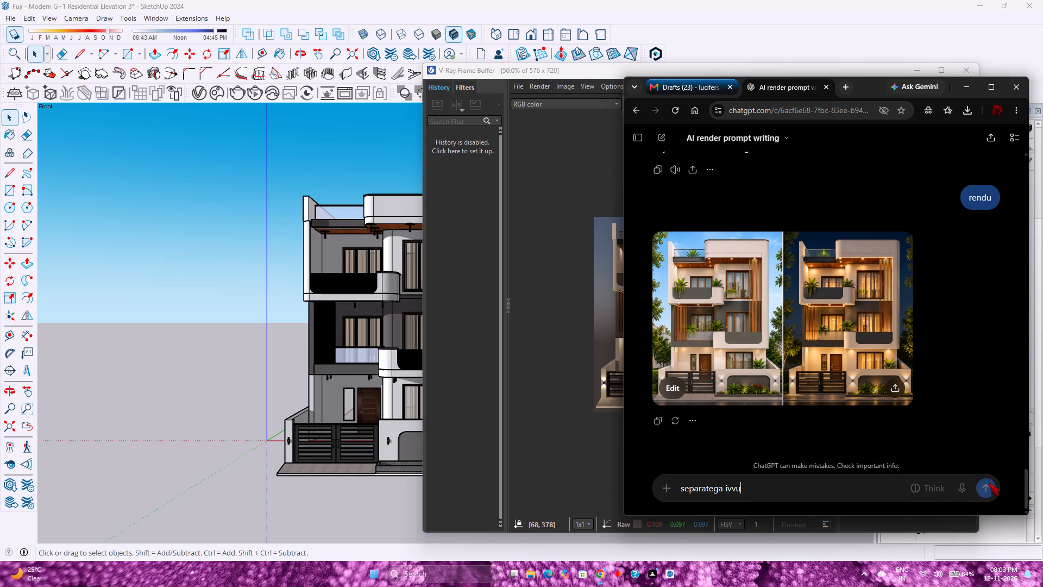
pyautogui.click(868, 489)
pyautogui.click(987, 483)
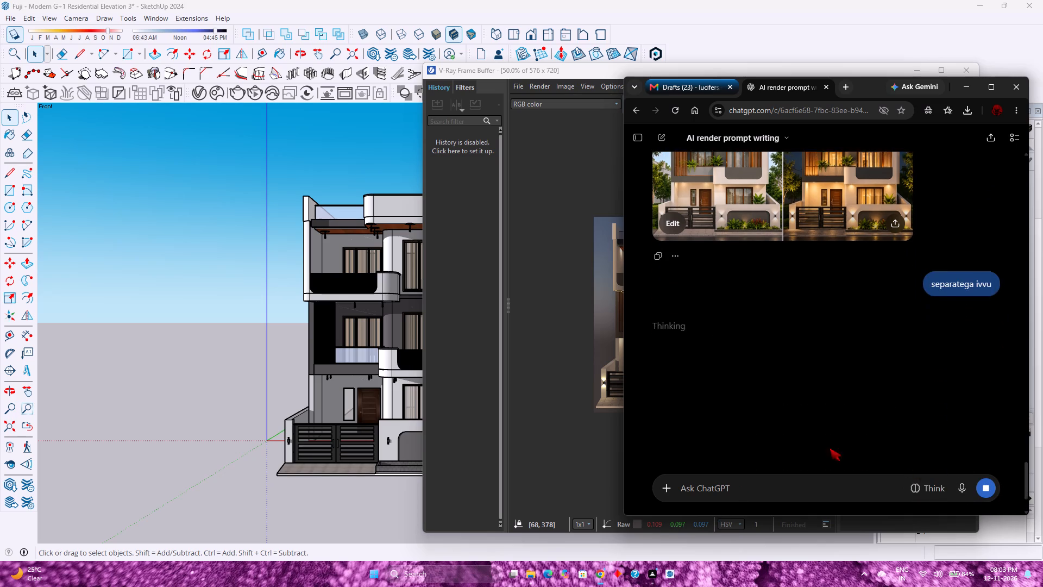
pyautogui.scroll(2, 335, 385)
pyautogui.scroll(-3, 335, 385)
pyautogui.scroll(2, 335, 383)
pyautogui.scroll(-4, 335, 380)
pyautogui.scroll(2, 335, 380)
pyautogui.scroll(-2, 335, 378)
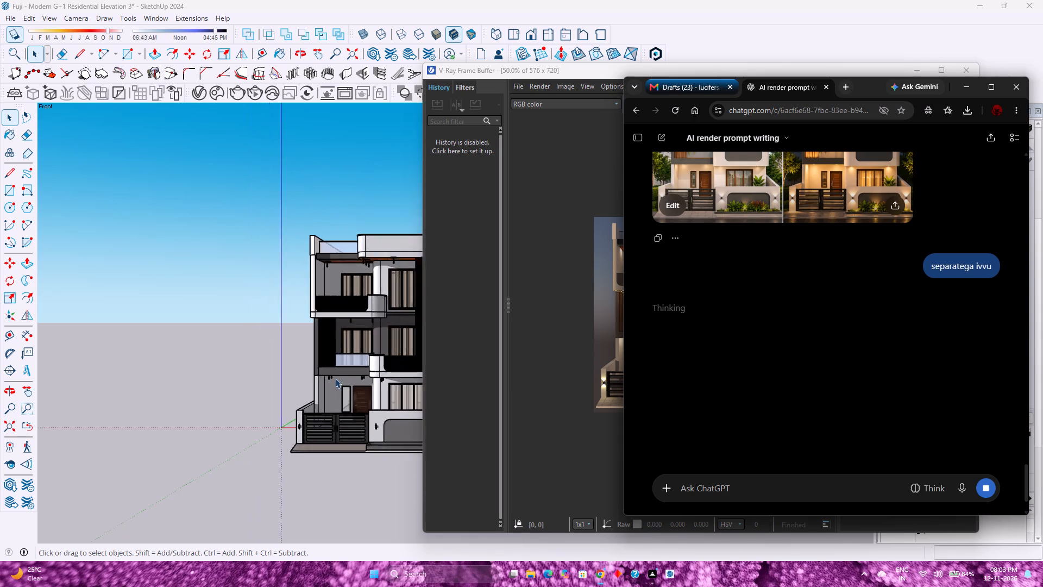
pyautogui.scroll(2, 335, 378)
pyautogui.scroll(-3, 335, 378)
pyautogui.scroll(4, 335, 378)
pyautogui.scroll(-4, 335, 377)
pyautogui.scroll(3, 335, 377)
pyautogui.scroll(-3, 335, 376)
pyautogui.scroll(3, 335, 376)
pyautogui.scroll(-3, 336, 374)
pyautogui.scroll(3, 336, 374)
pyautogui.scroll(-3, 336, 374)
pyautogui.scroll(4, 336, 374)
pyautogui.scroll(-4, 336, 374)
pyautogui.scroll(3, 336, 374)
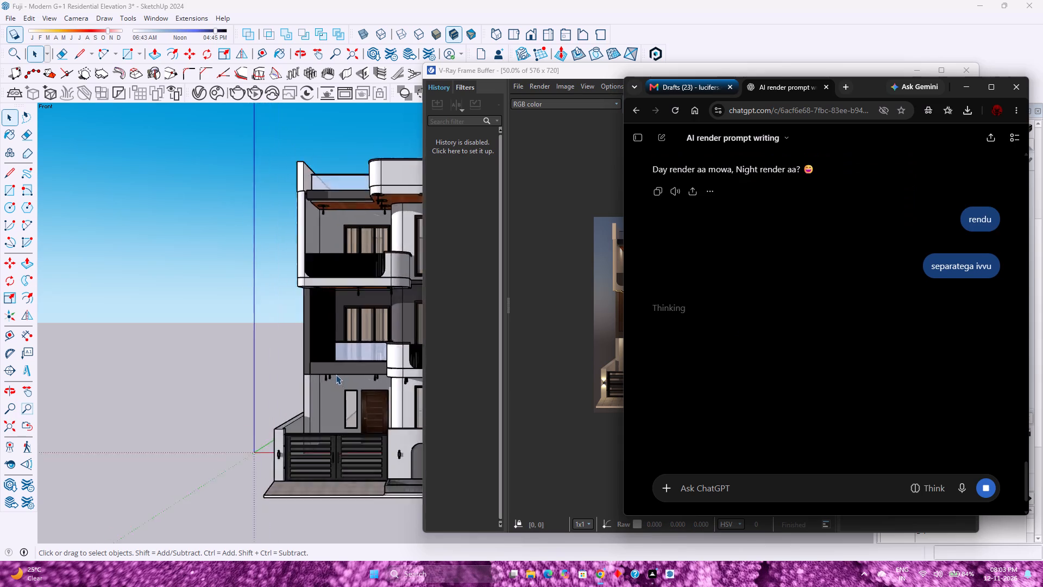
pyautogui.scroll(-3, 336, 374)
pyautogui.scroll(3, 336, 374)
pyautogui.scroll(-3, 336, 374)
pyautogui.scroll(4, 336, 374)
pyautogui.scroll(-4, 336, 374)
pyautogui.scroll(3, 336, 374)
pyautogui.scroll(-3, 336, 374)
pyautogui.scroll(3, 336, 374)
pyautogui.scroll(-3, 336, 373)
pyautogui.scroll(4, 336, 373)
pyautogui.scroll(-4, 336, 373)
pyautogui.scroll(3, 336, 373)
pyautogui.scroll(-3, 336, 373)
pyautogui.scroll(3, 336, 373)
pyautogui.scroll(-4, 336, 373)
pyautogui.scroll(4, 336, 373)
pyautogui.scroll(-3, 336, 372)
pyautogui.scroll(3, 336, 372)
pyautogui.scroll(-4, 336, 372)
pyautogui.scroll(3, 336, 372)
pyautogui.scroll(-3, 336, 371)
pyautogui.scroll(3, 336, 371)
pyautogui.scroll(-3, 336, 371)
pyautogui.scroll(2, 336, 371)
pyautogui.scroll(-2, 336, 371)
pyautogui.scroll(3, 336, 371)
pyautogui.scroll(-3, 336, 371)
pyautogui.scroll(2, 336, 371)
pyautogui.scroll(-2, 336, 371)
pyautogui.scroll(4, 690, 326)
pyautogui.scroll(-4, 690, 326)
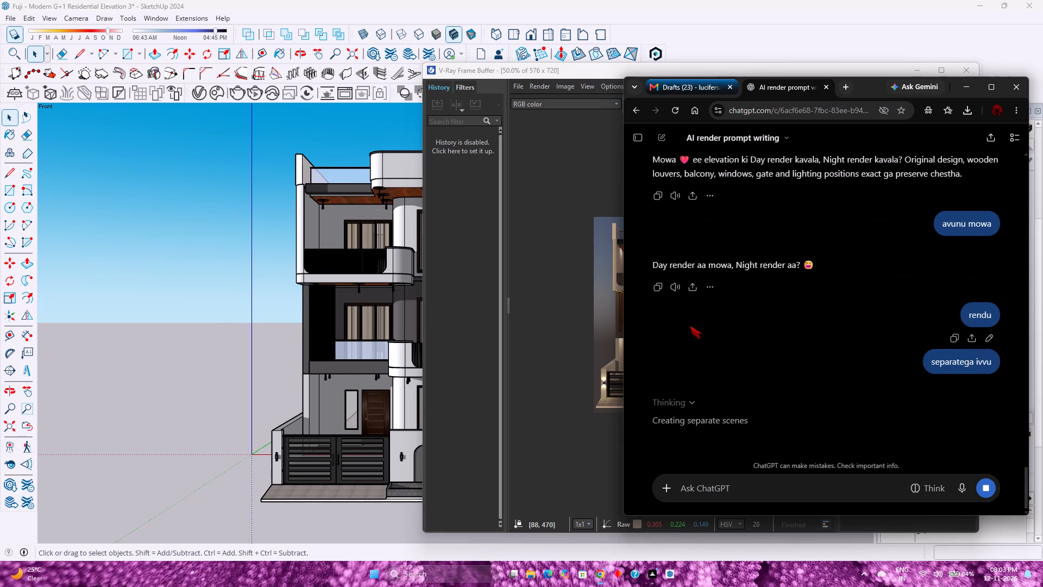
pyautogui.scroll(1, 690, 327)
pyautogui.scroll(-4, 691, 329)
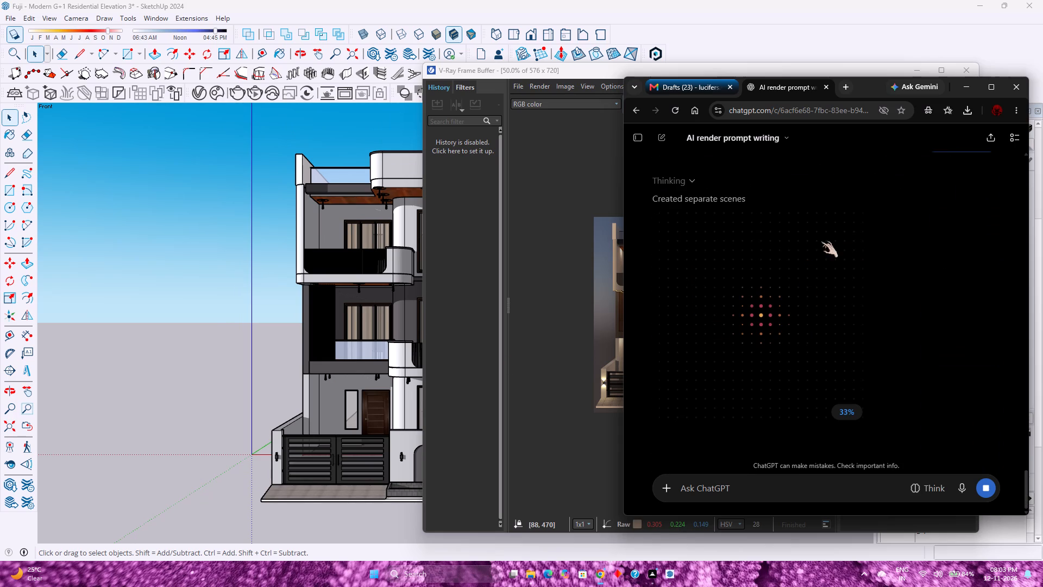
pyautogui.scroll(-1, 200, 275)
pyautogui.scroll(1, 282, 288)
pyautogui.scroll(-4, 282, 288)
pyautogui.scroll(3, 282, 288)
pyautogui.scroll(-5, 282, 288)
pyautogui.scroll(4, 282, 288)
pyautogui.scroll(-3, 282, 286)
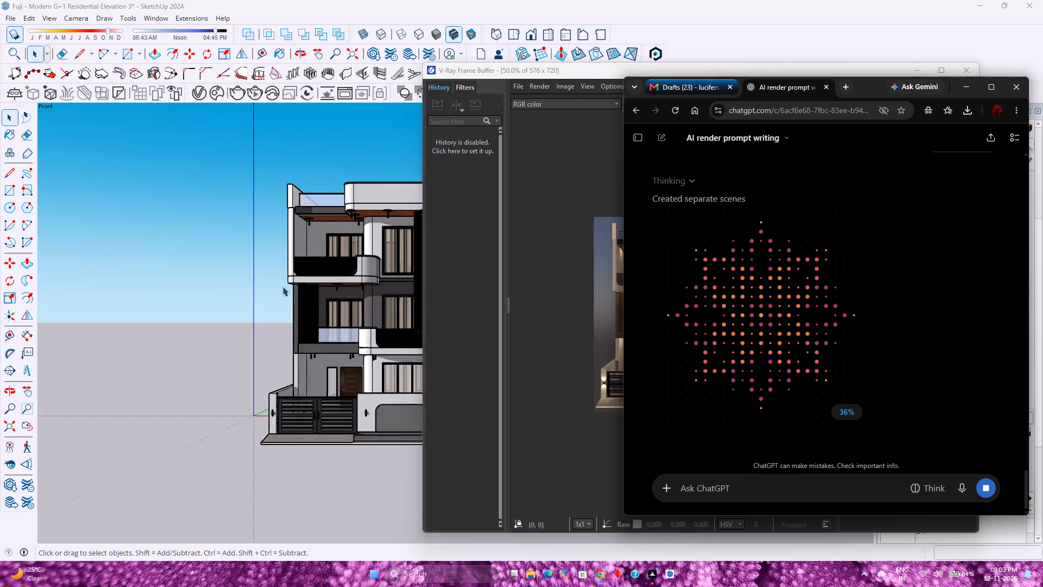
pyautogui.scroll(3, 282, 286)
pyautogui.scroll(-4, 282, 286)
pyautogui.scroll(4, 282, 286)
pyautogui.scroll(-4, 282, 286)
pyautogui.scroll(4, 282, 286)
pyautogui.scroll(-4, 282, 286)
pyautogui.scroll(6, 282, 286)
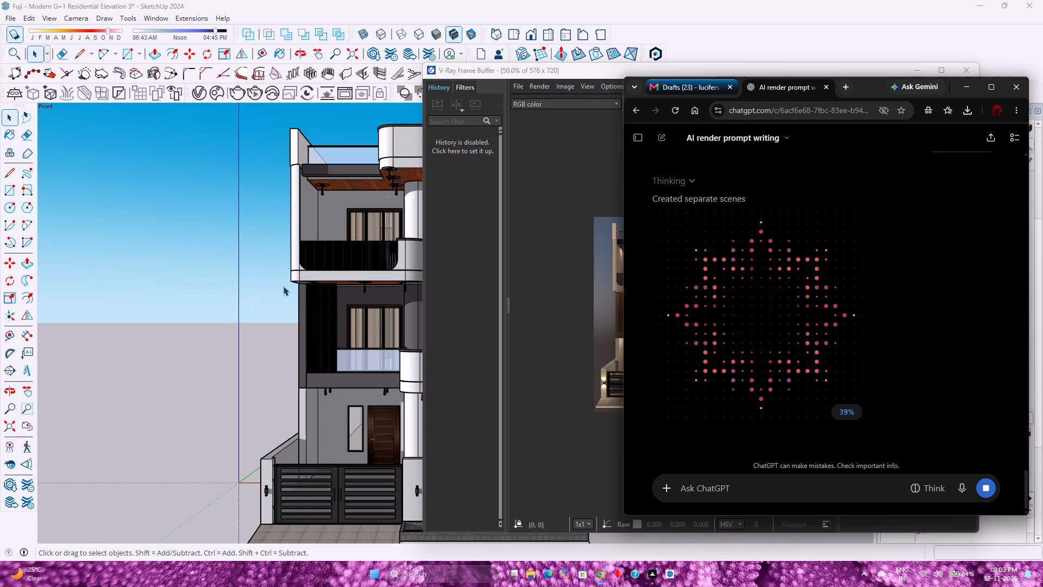
# Return to SketchUp, fit the whole house model in the Front view, and minimize the V-Ray Frame Buffer.
pyautogui.click(12, 424)
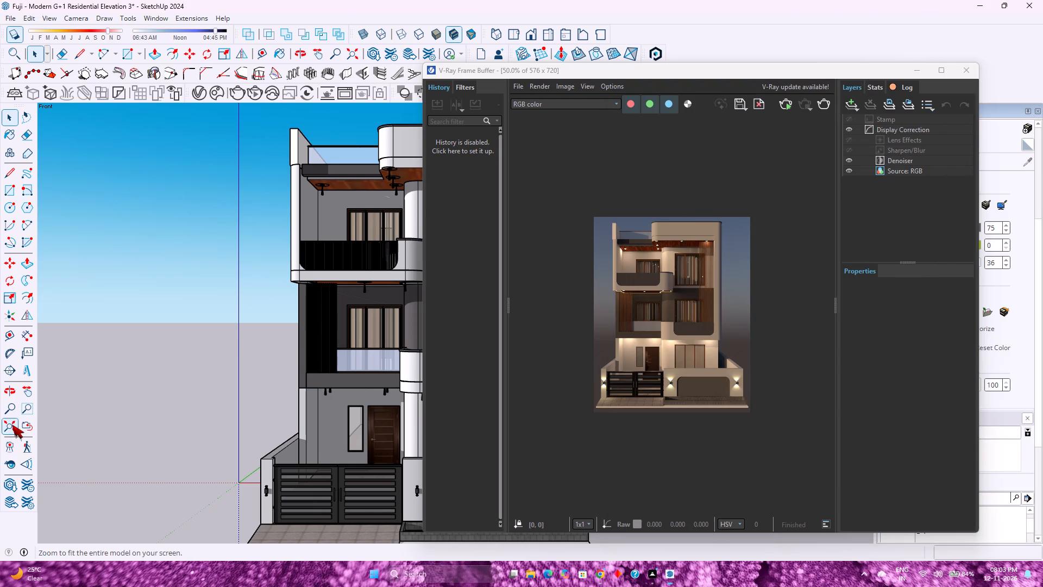
pyautogui.click(914, 64)
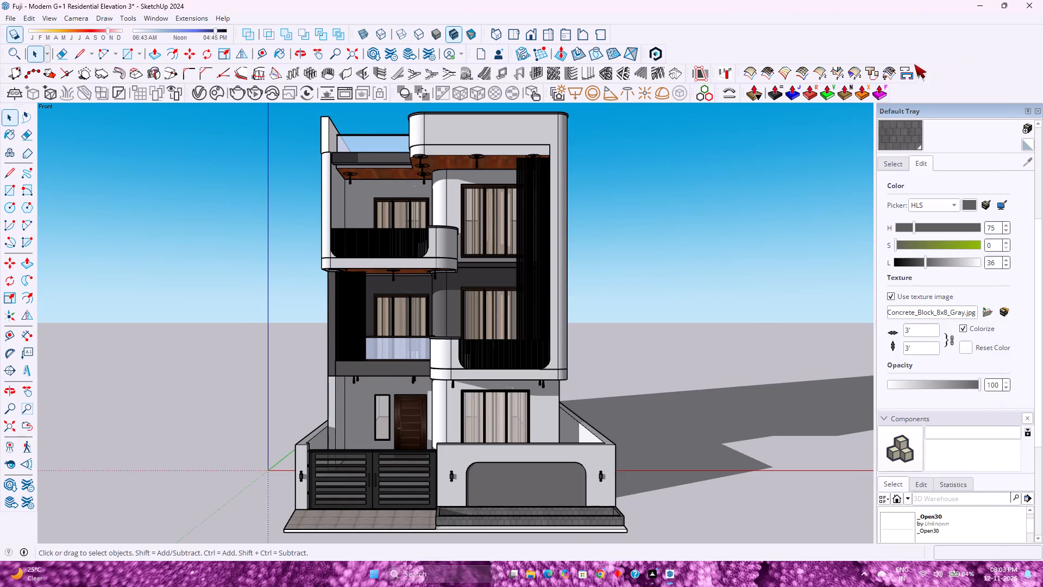
pyautogui.scroll(-4, 487, 348)
pyautogui.scroll(3, 487, 347)
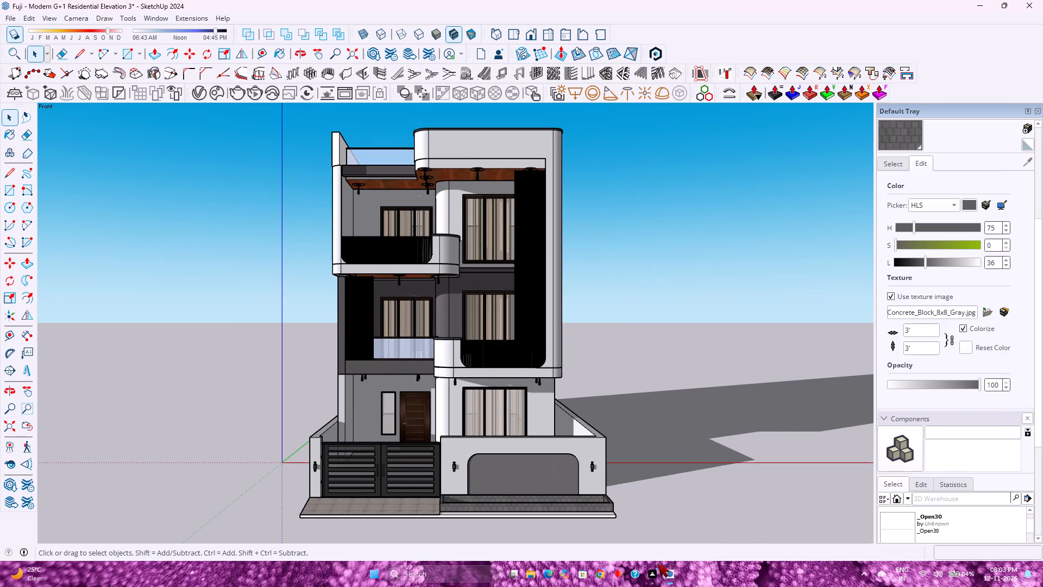
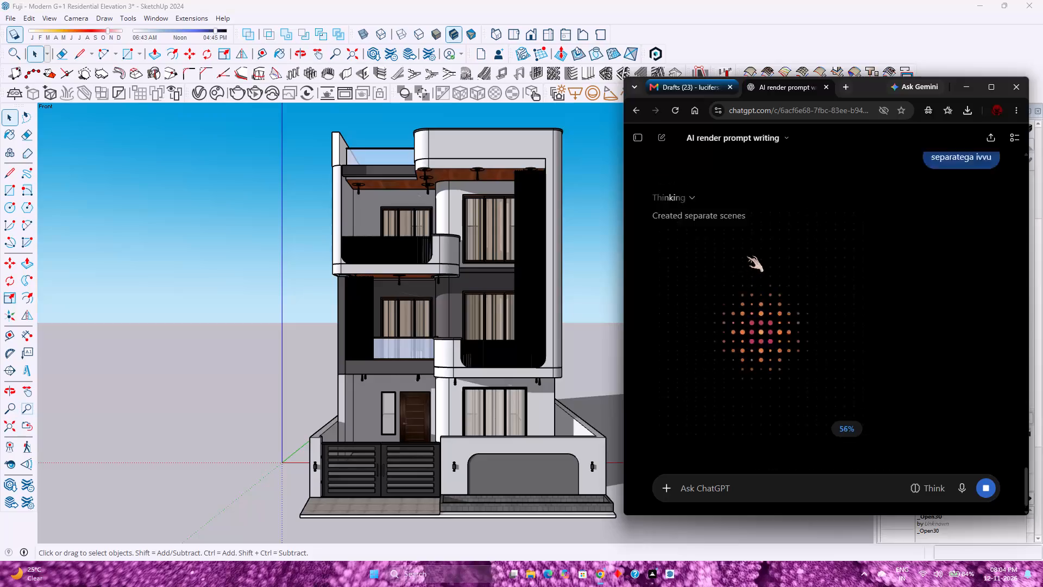
# Open the generated daytime house render from the ChatGPT reply, download it, and close the image viewer.
pyautogui.scroll(-3, 746, 256)
pyautogui.scroll(2, 746, 256)
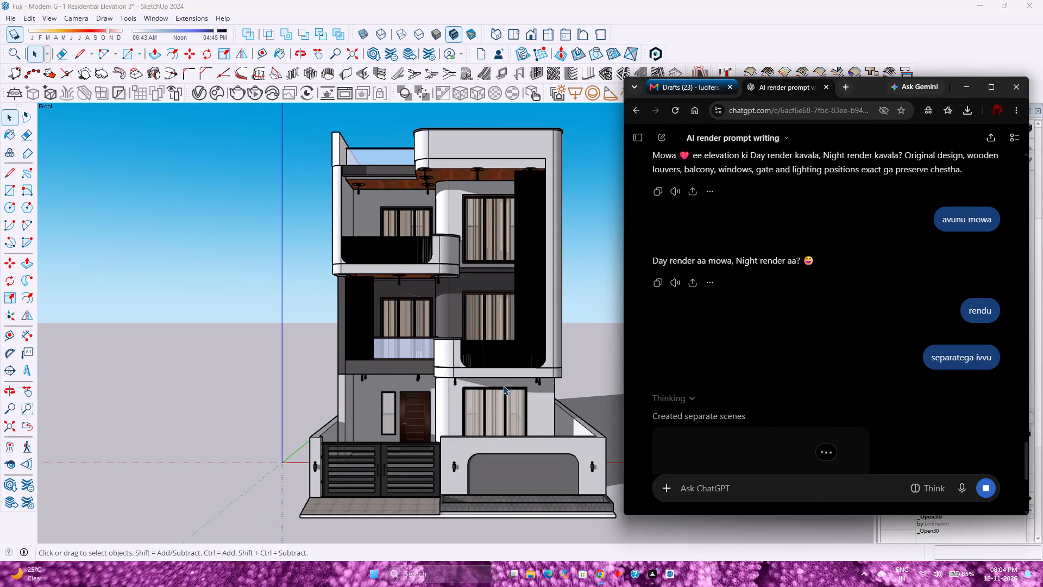
pyautogui.scroll(-5, 756, 333)
pyautogui.scroll(3, 757, 333)
pyautogui.scroll(-3, 757, 333)
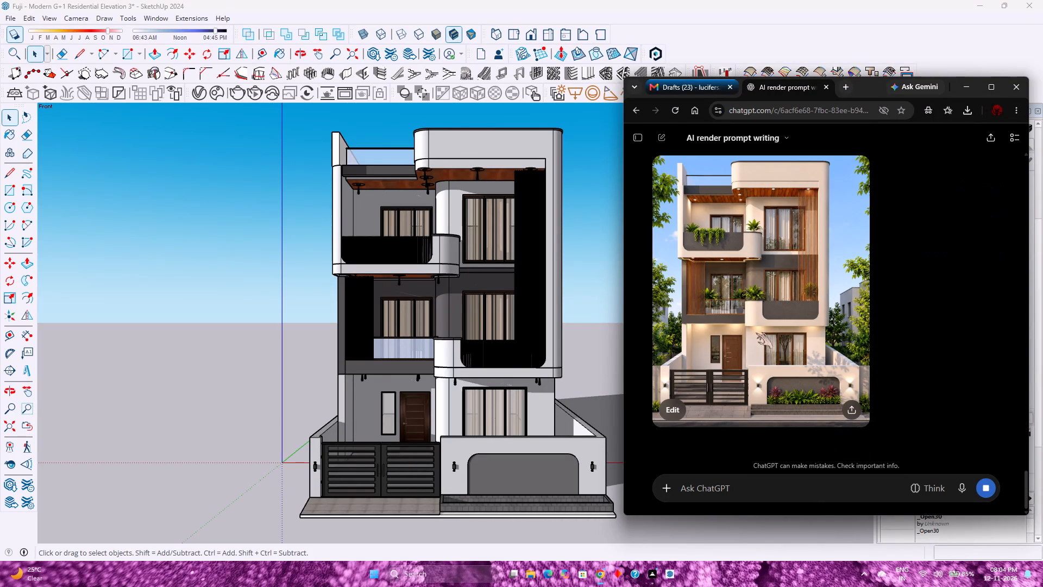
pyautogui.click(752, 334)
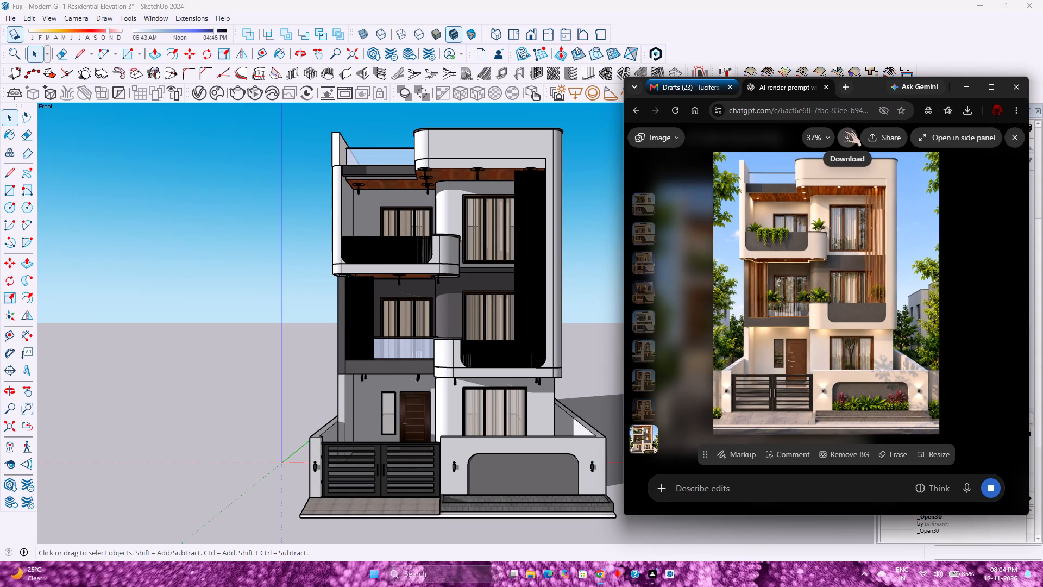
pyautogui.click(844, 131)
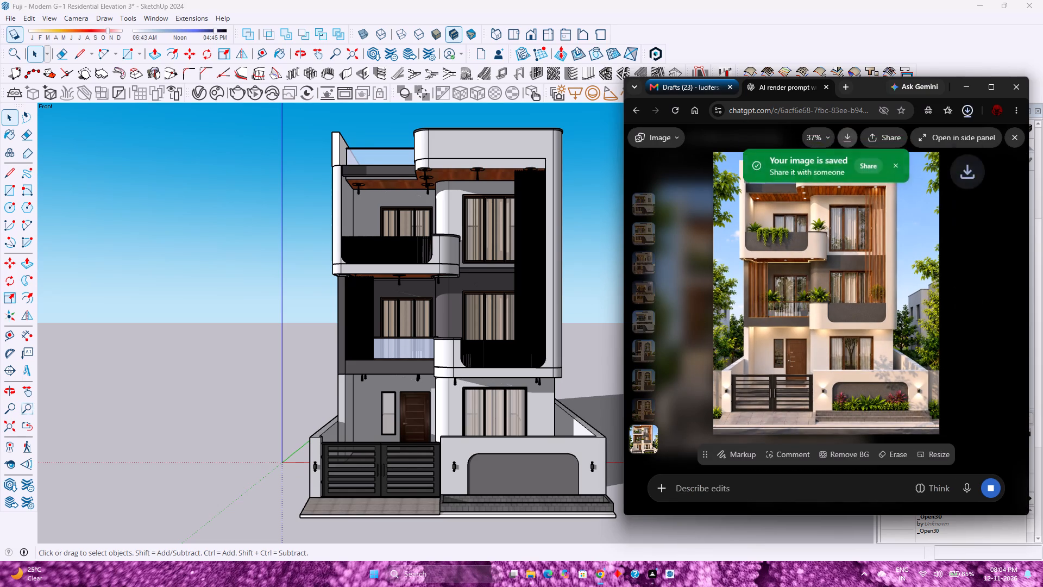
pyautogui.click(1006, 140)
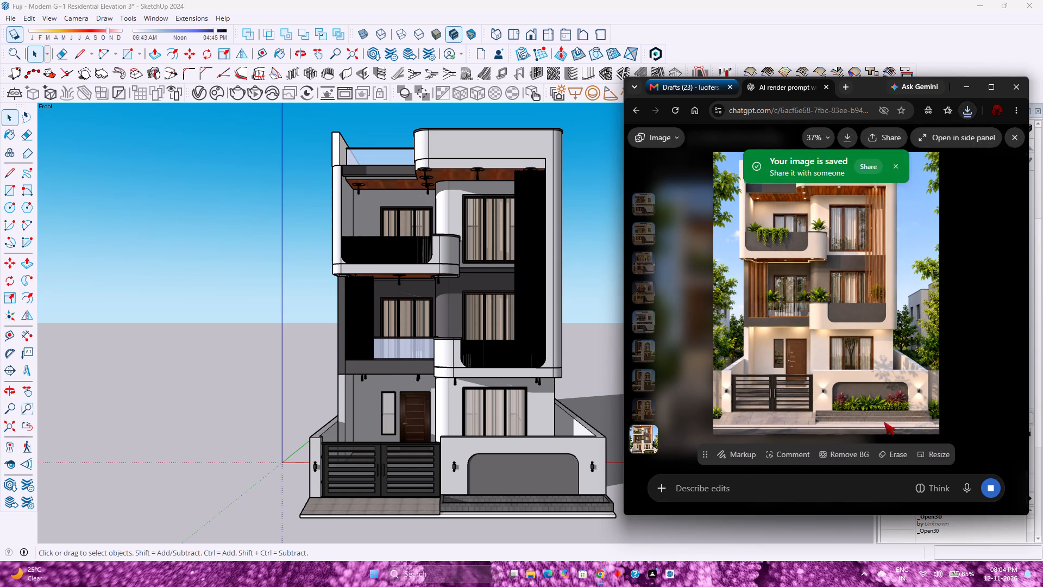
# Draft the follow-up text "nyt" in the ChatGPT message box without sending it.
pyautogui.click(812, 489)
pyautogui.press('n')
pyautogui.press('y')
pyautogui.press('r')
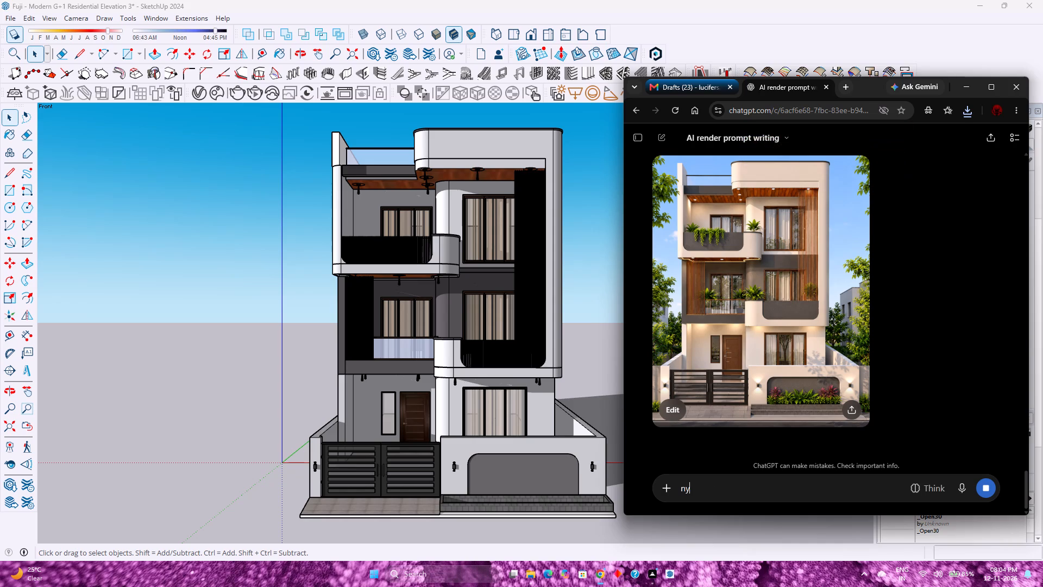
pyautogui.press('t')
pyautogui.press('BackSpace')
pyautogui.press('BackSpace')
pyautogui.press('t')
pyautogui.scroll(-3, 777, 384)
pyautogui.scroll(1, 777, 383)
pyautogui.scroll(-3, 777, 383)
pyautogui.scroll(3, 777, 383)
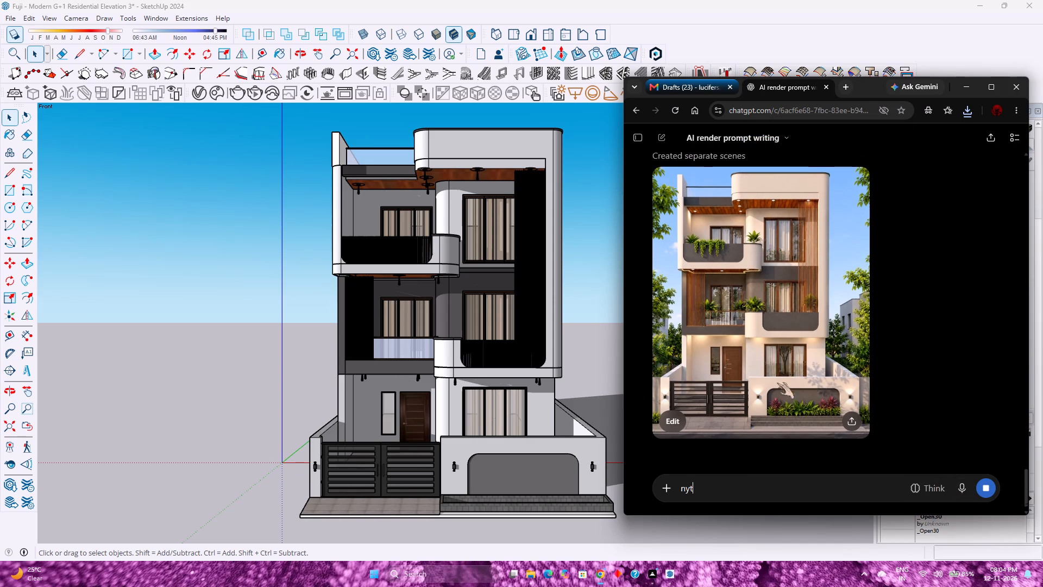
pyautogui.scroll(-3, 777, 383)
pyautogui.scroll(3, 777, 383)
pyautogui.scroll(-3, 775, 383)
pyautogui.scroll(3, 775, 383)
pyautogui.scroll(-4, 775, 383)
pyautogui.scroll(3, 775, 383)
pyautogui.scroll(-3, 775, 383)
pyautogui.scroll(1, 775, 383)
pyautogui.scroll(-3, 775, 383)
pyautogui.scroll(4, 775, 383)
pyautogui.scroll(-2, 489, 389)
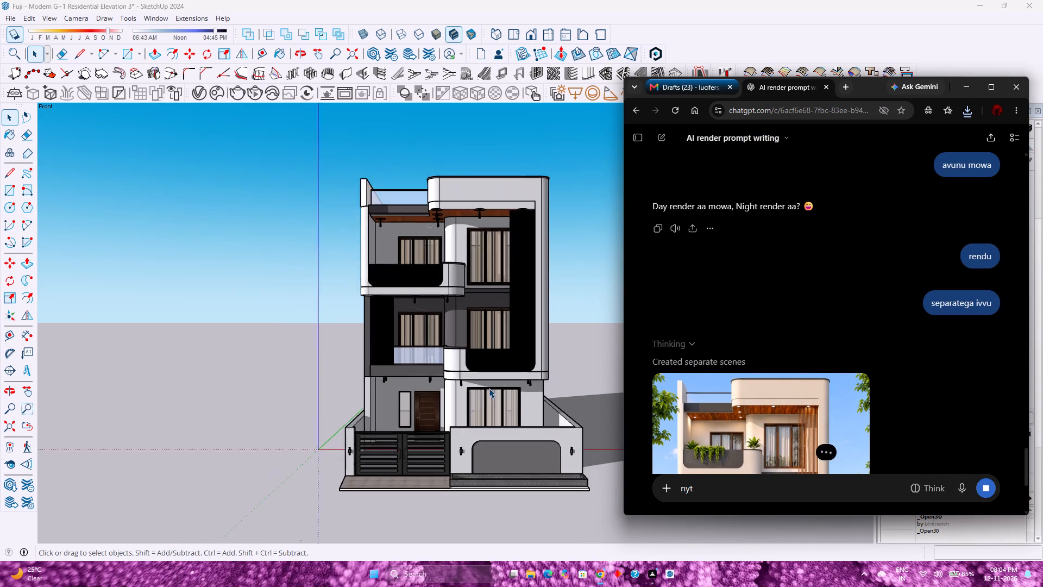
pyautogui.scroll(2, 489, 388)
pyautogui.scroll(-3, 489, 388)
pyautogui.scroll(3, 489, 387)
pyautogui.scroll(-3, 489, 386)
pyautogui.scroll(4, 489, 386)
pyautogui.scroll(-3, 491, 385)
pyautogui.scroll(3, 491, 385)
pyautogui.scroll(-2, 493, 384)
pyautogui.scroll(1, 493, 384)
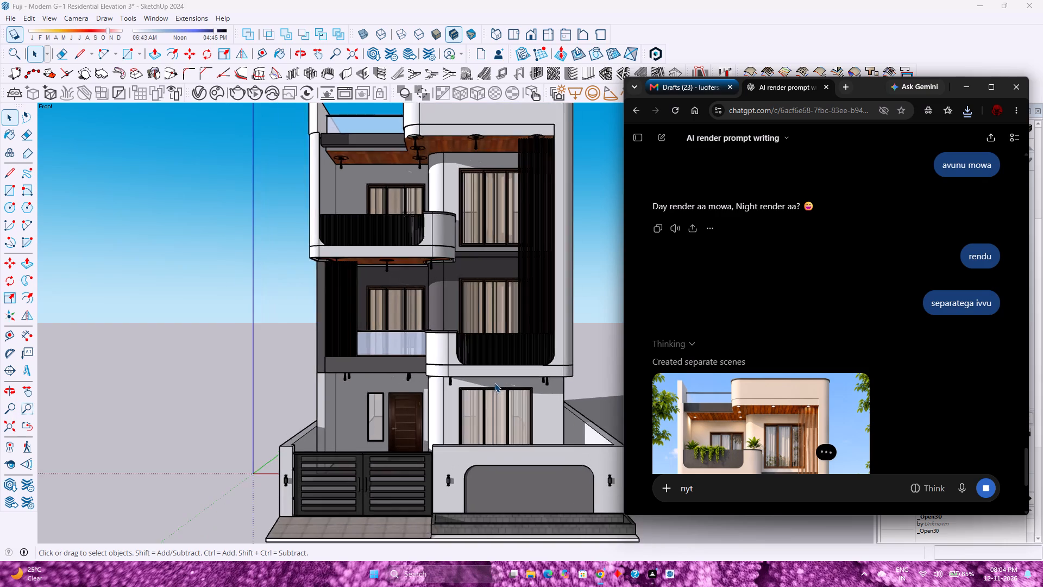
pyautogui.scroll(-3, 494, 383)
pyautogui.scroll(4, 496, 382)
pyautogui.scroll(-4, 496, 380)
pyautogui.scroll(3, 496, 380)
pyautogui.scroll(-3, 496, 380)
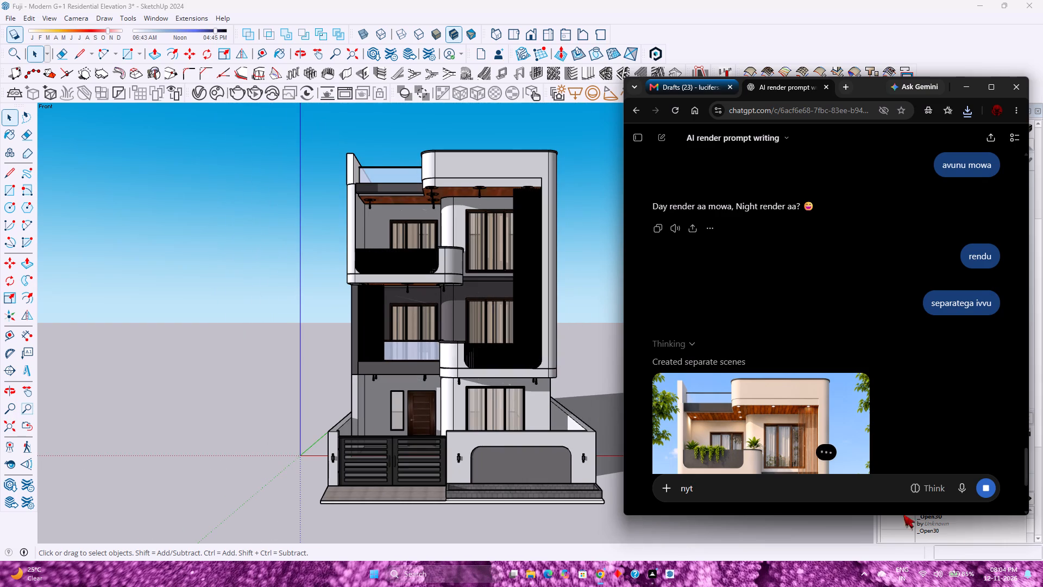
# Compare the first two generated render variants in the ChatGPT reply, switching back and forth between them.
pyautogui.scroll(-10, 827, 399)
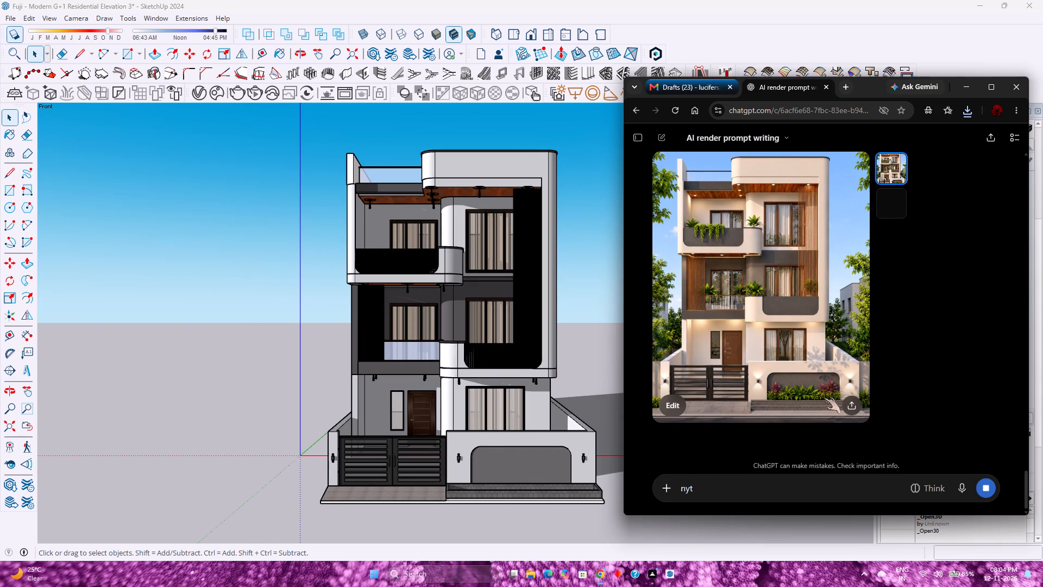
pyautogui.click(900, 199)
pyautogui.click(890, 209)
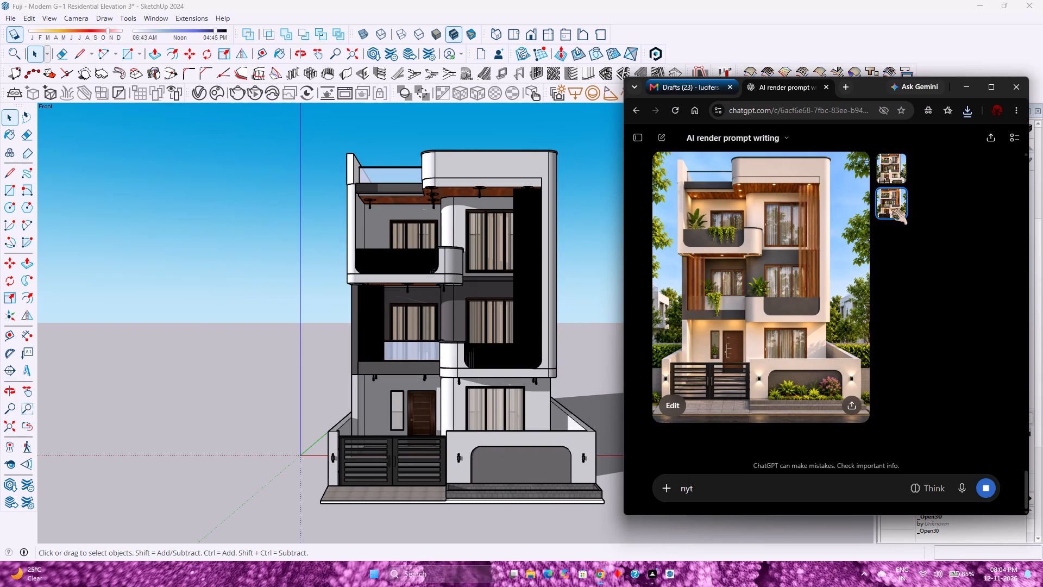
pyautogui.click(889, 175)
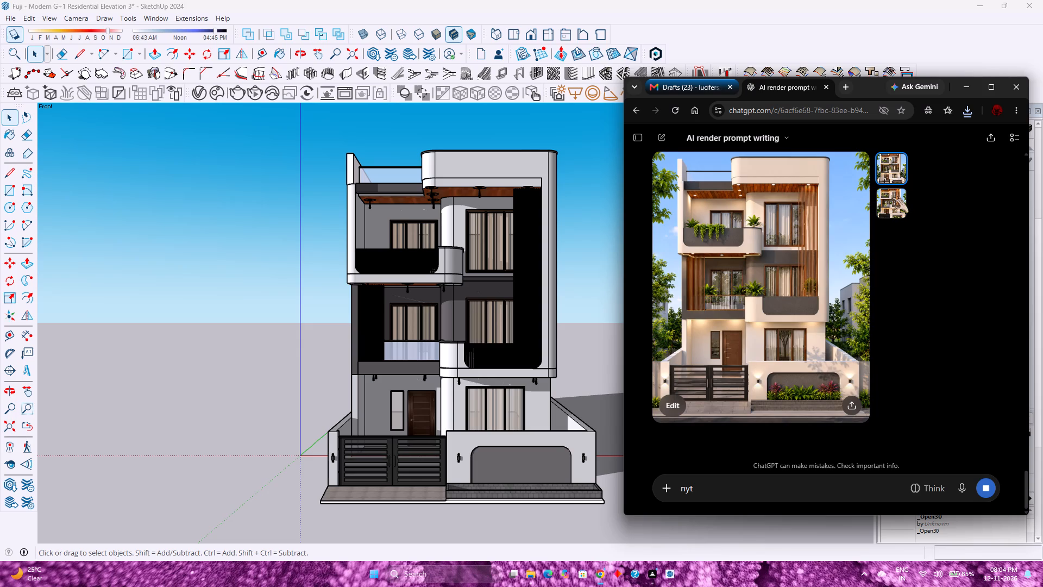
pyautogui.click(891, 197)
pyautogui.click(886, 171)
pyautogui.click(888, 202)
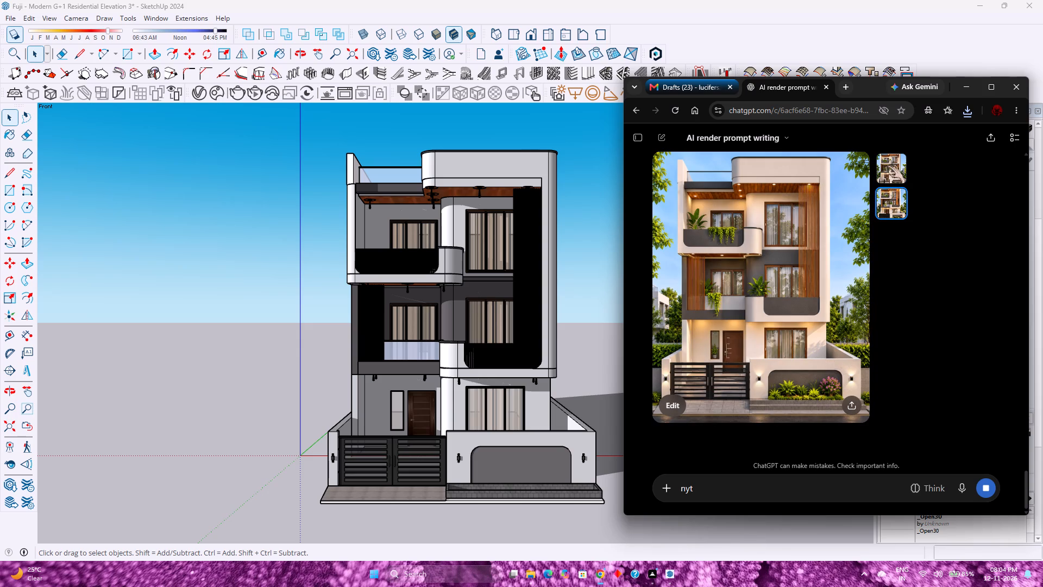
pyautogui.click(894, 165)
pyautogui.click(889, 207)
pyautogui.click(879, 175)
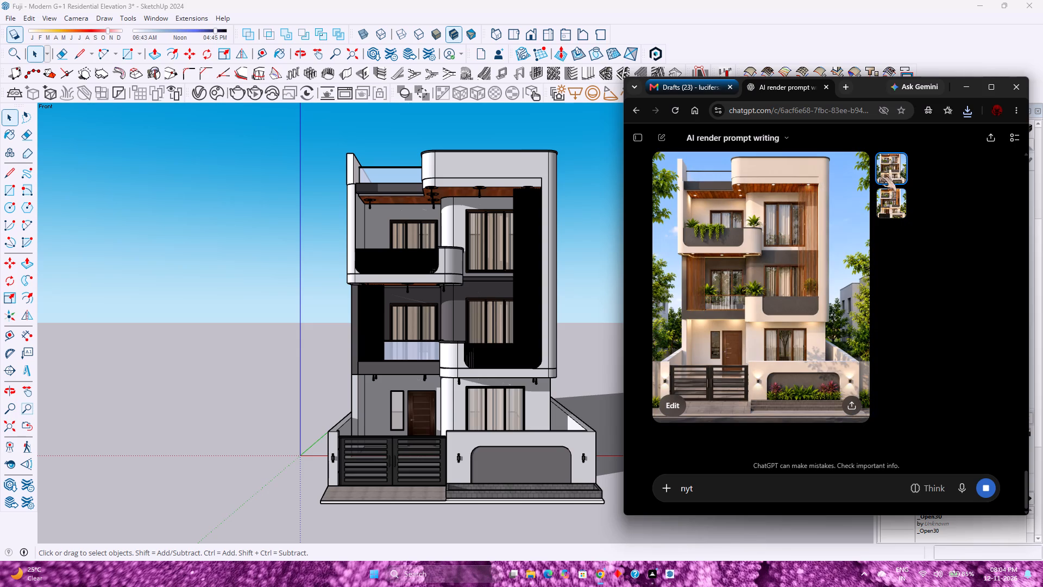
pyautogui.click(883, 202)
pyautogui.click(885, 178)
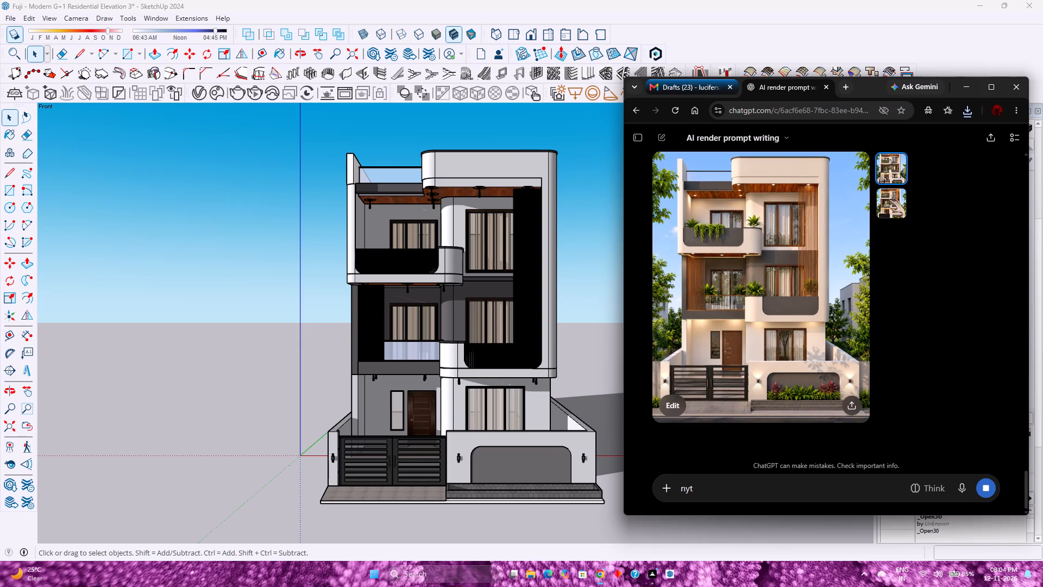
pyautogui.click(888, 199)
pyautogui.click(889, 172)
pyautogui.click(894, 205)
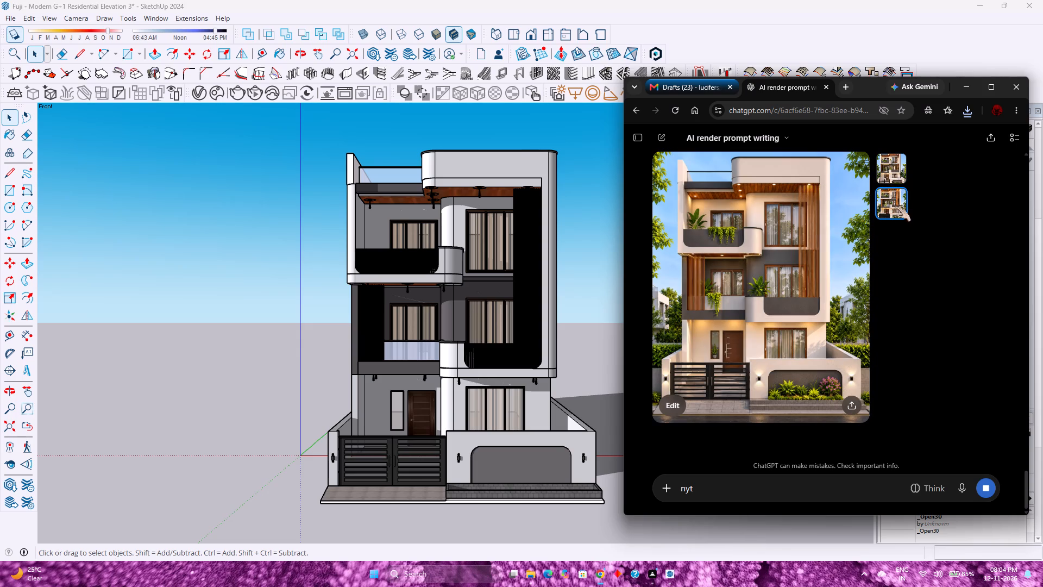
pyautogui.click(890, 176)
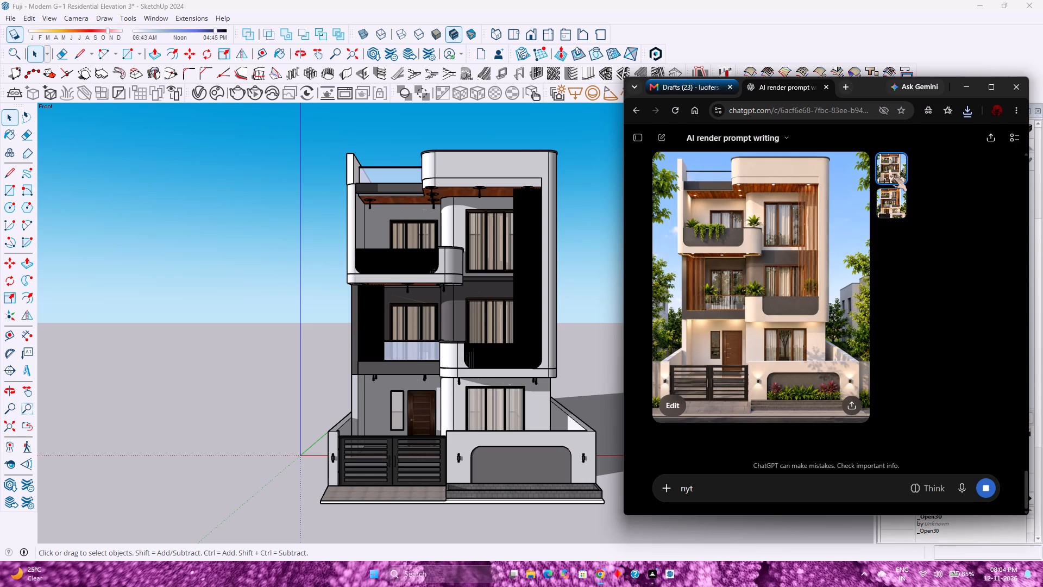
pyautogui.click(890, 201)
pyautogui.click(889, 179)
pyautogui.click(893, 213)
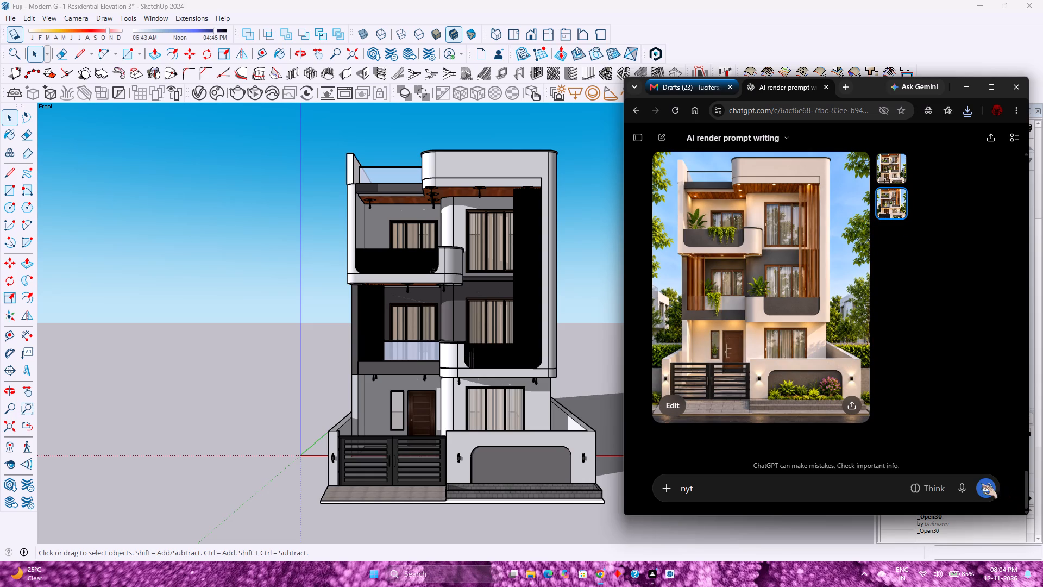
pyautogui.scroll(4, 800, 315)
pyautogui.scroll(-4, 800, 315)
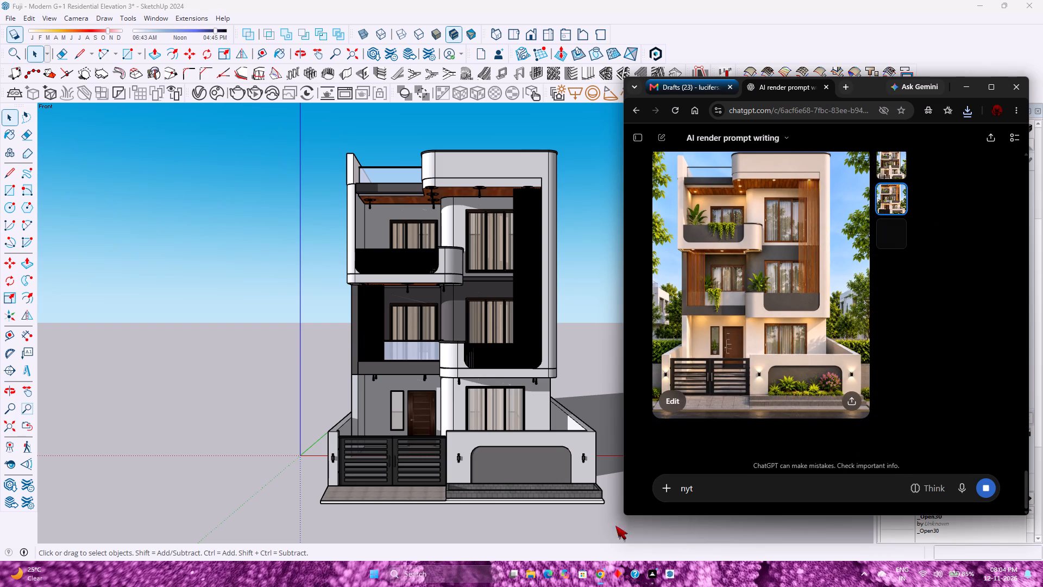
# Switch to File Explorer, open "Modern Three-Storey House Exterior" from Downloads, inspect the render, and close it.
pyautogui.click(531, 576)
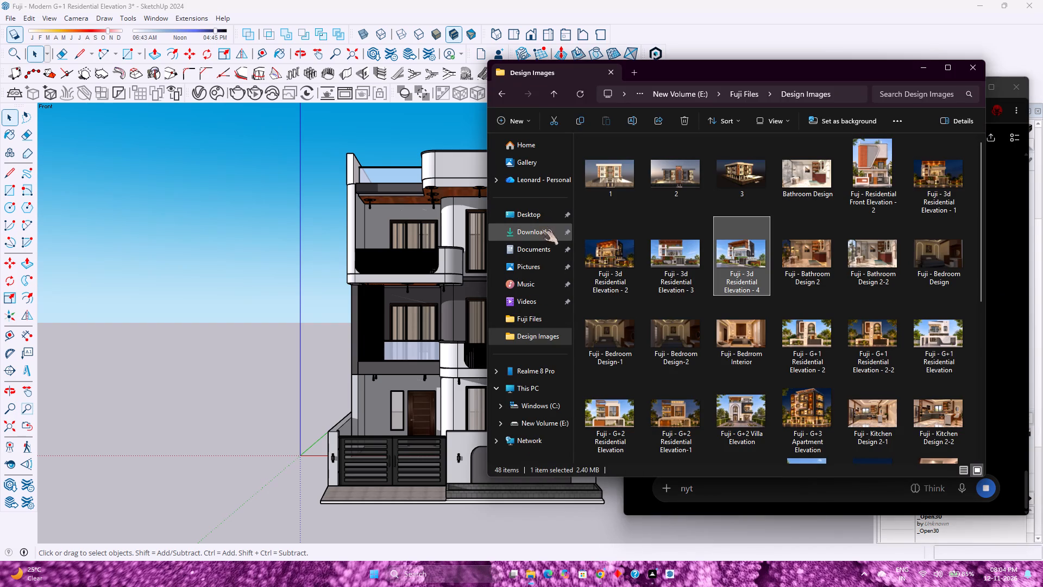
pyautogui.click(544, 238)
pyautogui.doubleClick(612, 193)
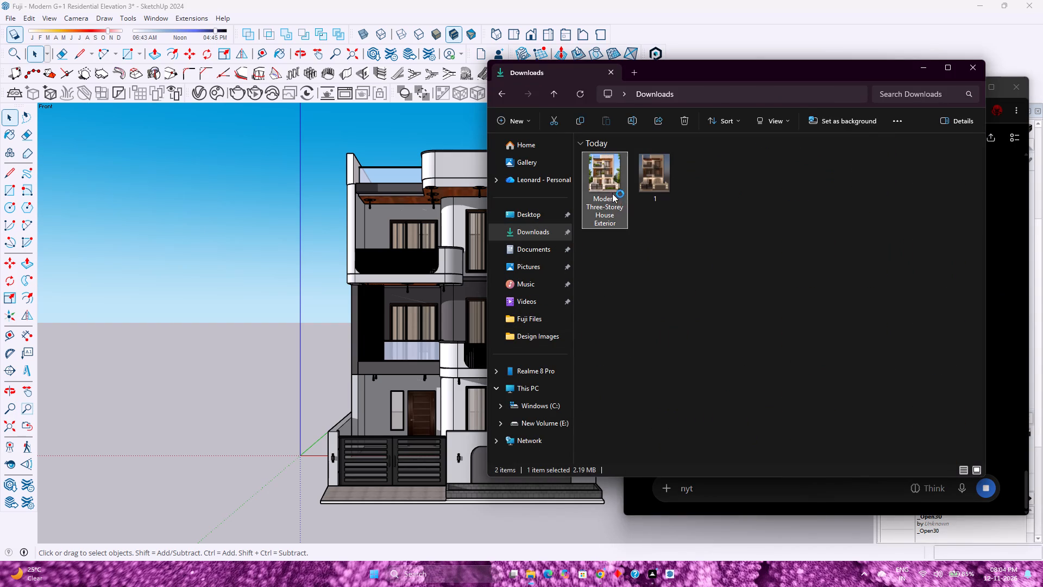
pyautogui.scroll(-3, 490, 322)
pyautogui.scroll(1, 490, 322)
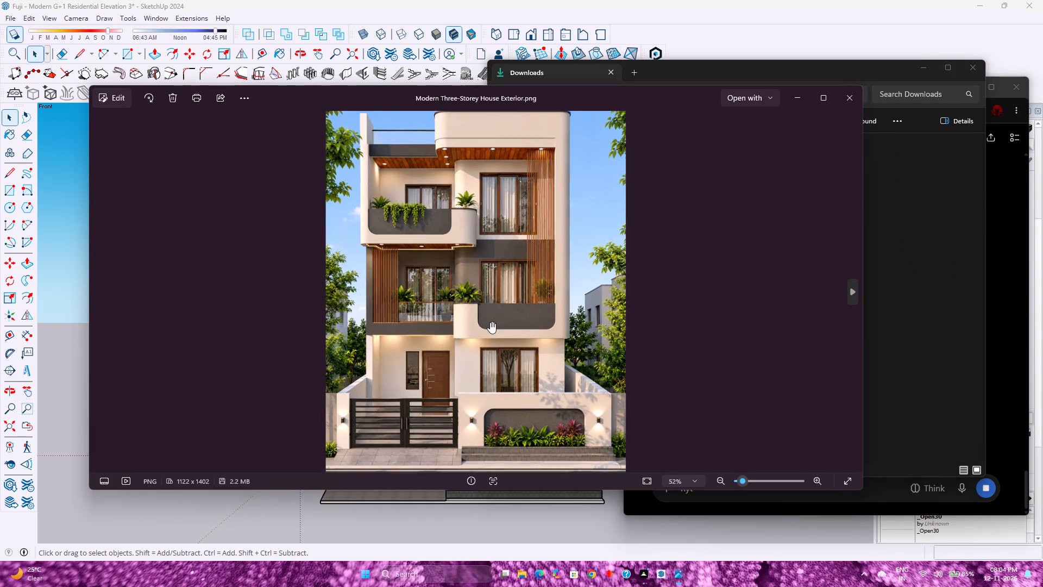
pyautogui.scroll(1, 490, 322)
pyautogui.scroll(-3, 490, 322)
pyautogui.scroll(2, 490, 322)
pyautogui.scroll(-1, 490, 322)
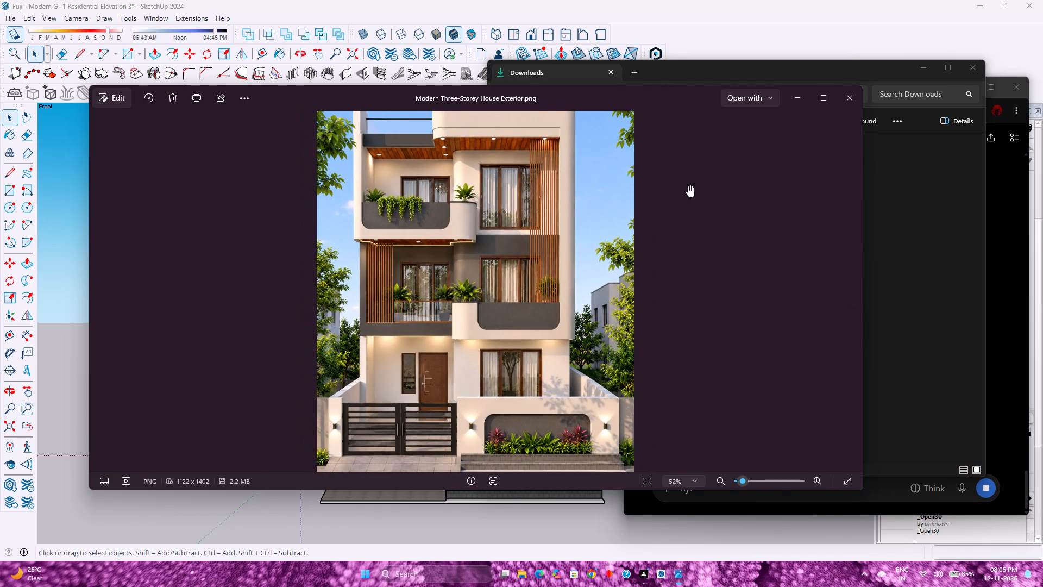
pyautogui.click(863, 88)
pyautogui.click(853, 99)
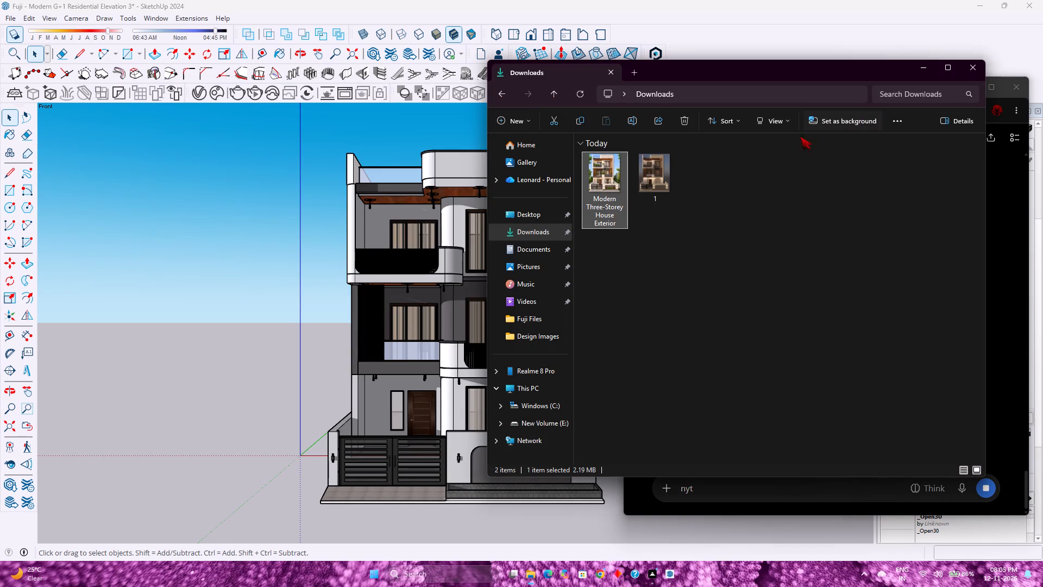
# Delete the image named 1 from the Downloads folder and minimize the File Explorer window.
pyautogui.click(662, 185)
pyautogui.click(689, 127)
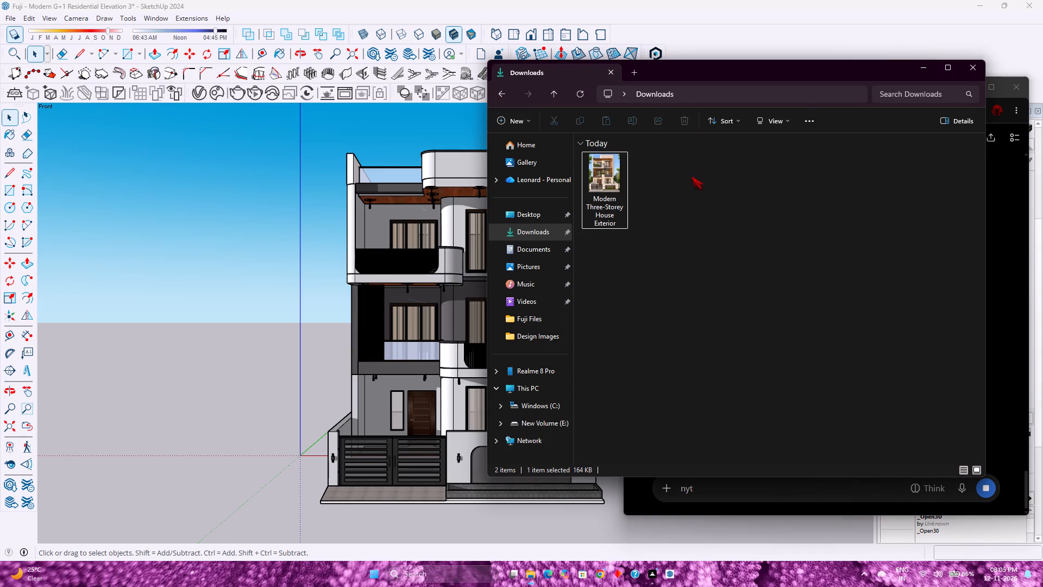
pyautogui.click(910, 67)
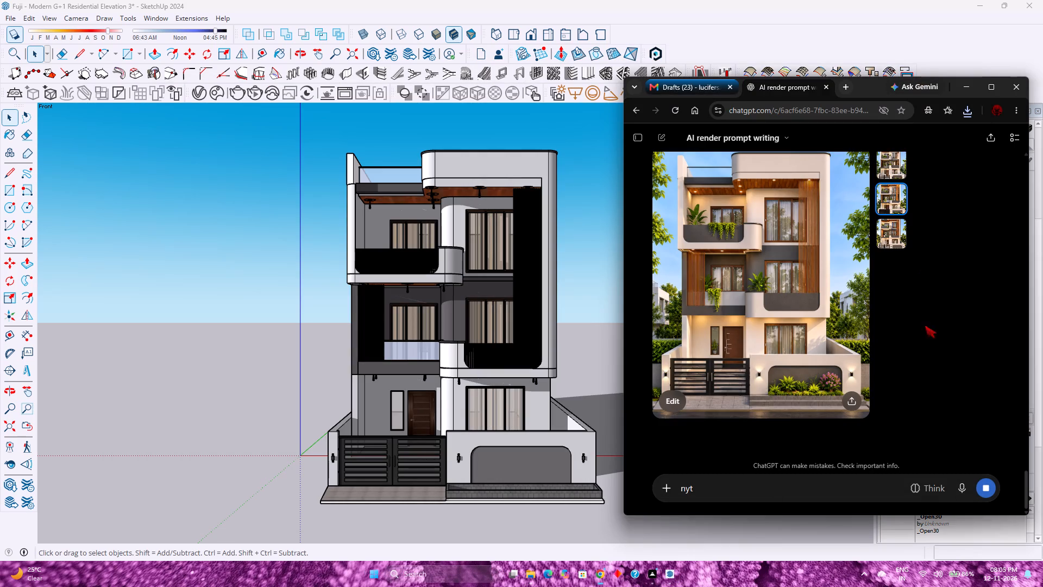
# Examine the third generated render in ChatGPT and compare it with the first two variants.
pyautogui.click(889, 242)
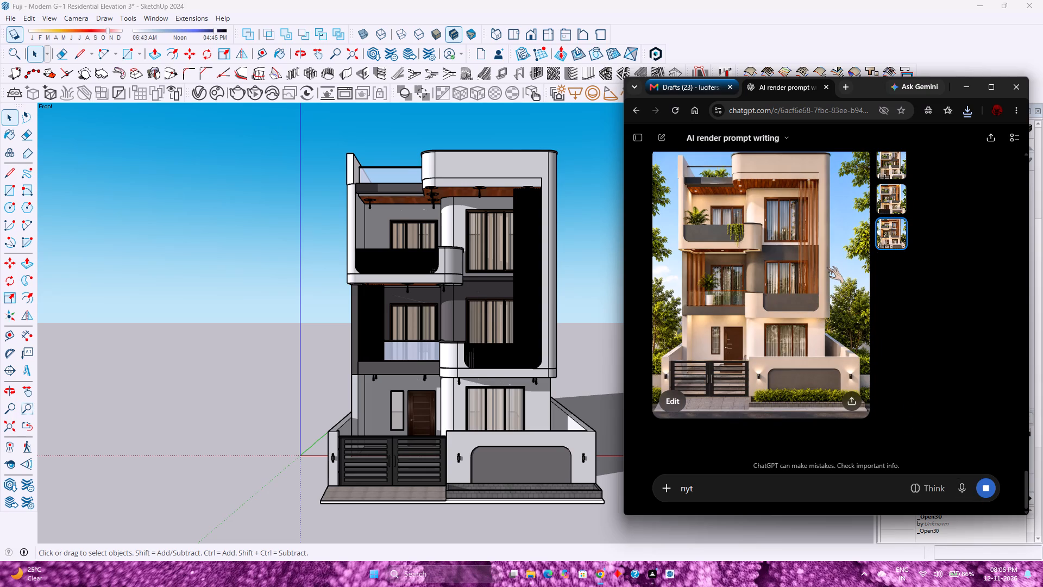
pyautogui.click(886, 205)
pyautogui.click(881, 158)
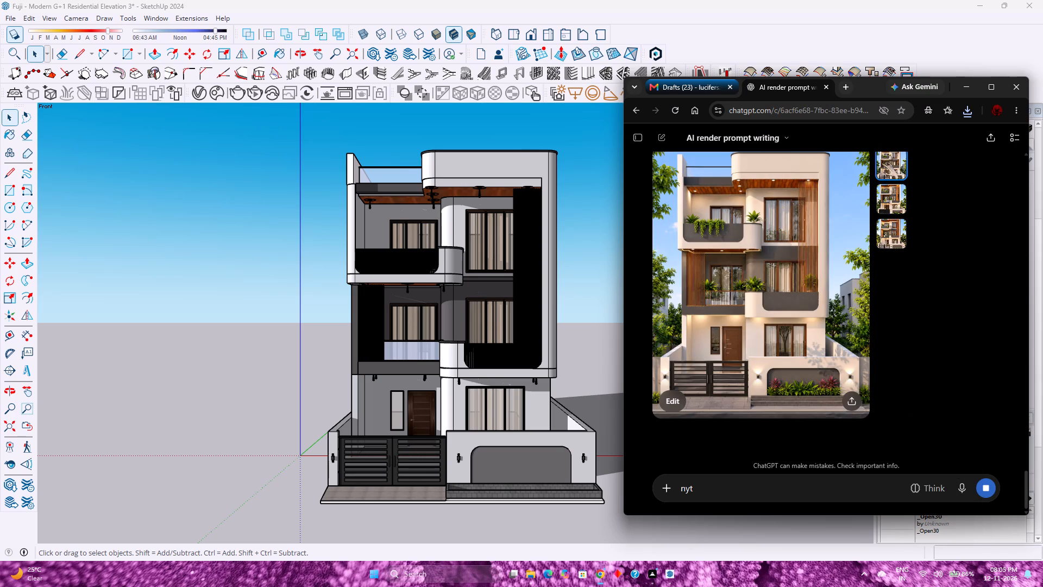
pyautogui.click(885, 231)
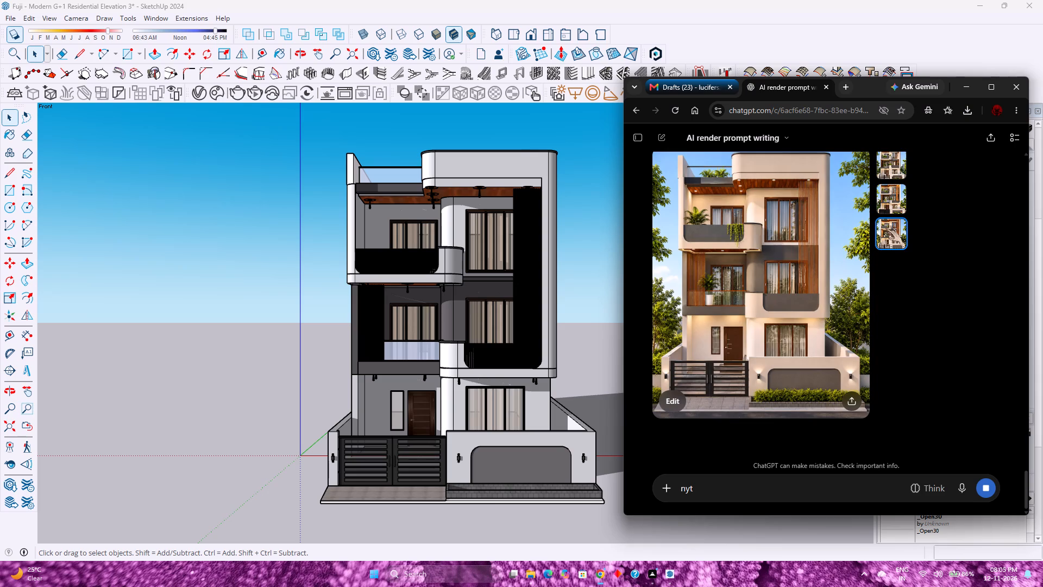
pyautogui.click(893, 206)
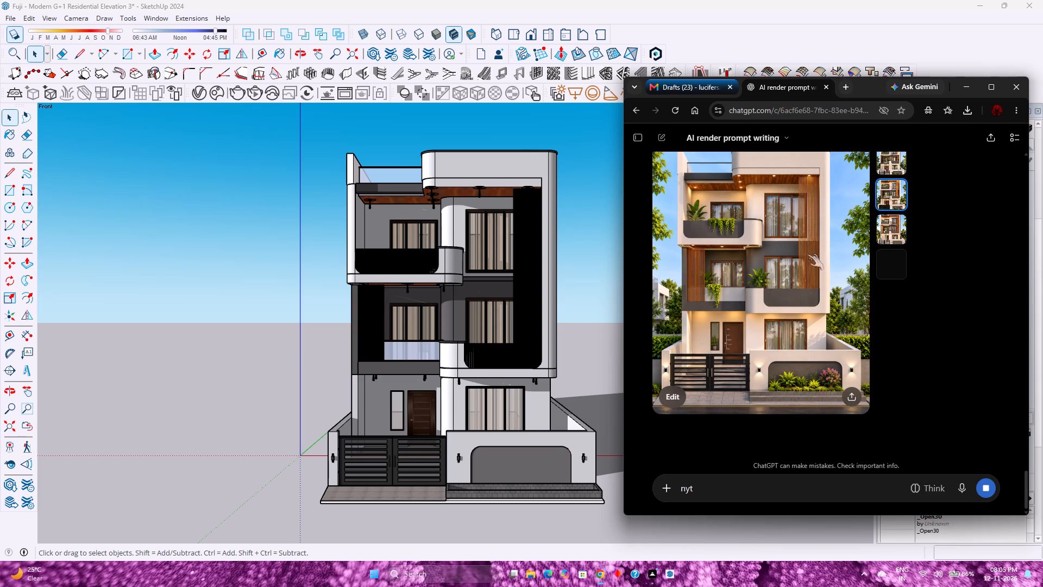
pyautogui.scroll(1, 801, 258)
pyautogui.scroll(-1, 800, 257)
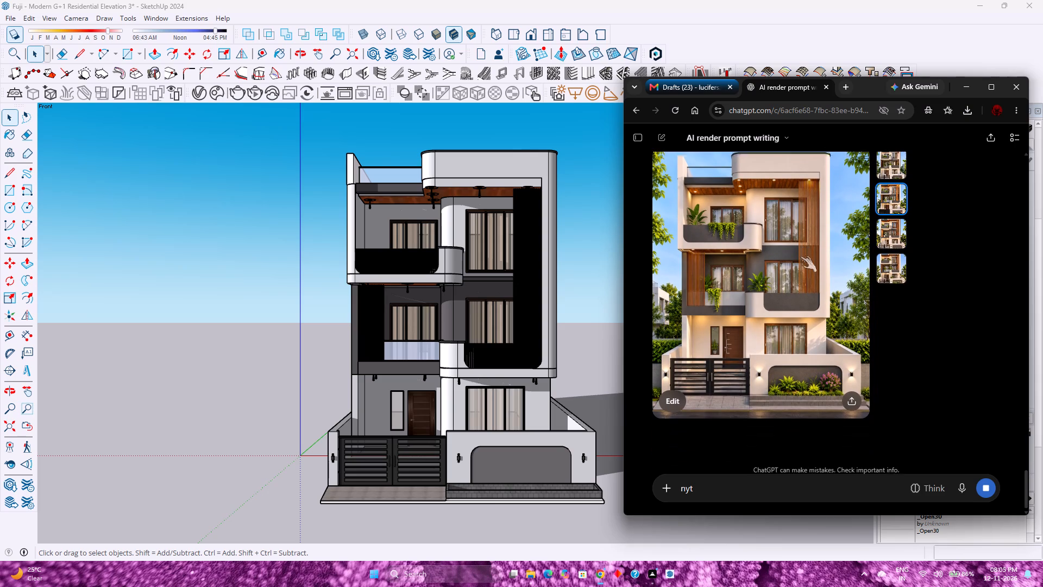
pyautogui.scroll(1, 800, 255)
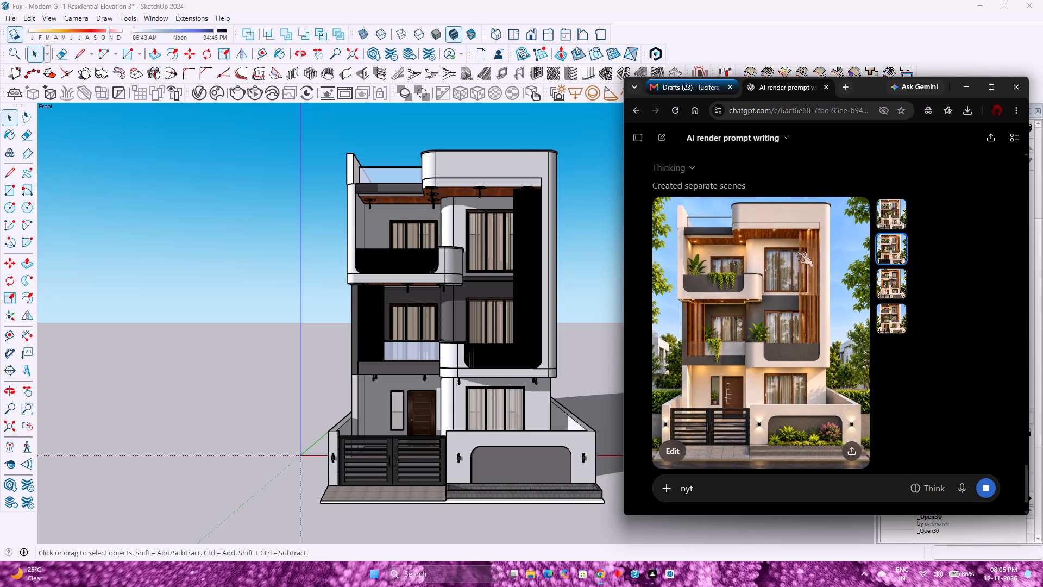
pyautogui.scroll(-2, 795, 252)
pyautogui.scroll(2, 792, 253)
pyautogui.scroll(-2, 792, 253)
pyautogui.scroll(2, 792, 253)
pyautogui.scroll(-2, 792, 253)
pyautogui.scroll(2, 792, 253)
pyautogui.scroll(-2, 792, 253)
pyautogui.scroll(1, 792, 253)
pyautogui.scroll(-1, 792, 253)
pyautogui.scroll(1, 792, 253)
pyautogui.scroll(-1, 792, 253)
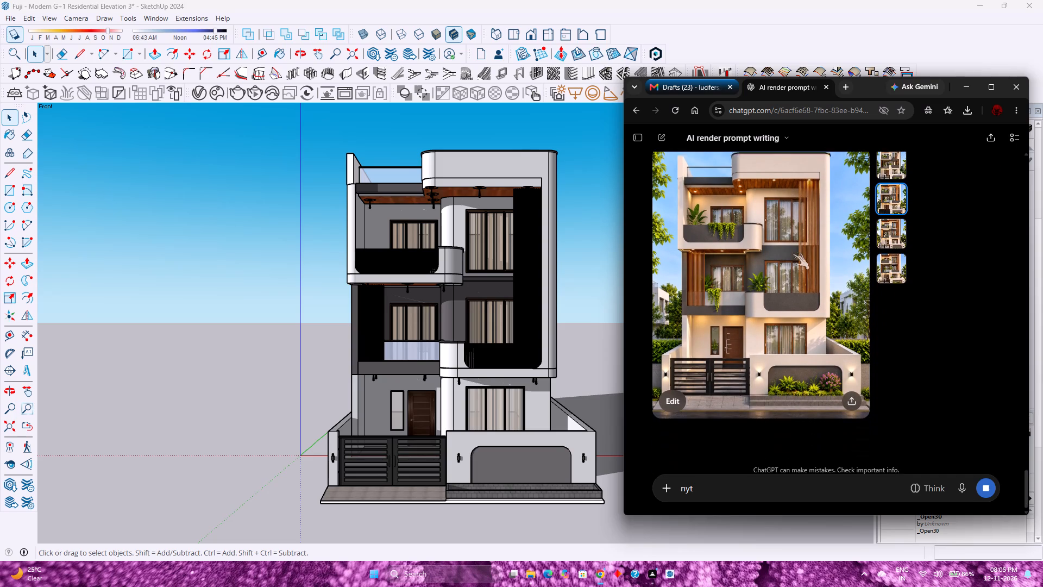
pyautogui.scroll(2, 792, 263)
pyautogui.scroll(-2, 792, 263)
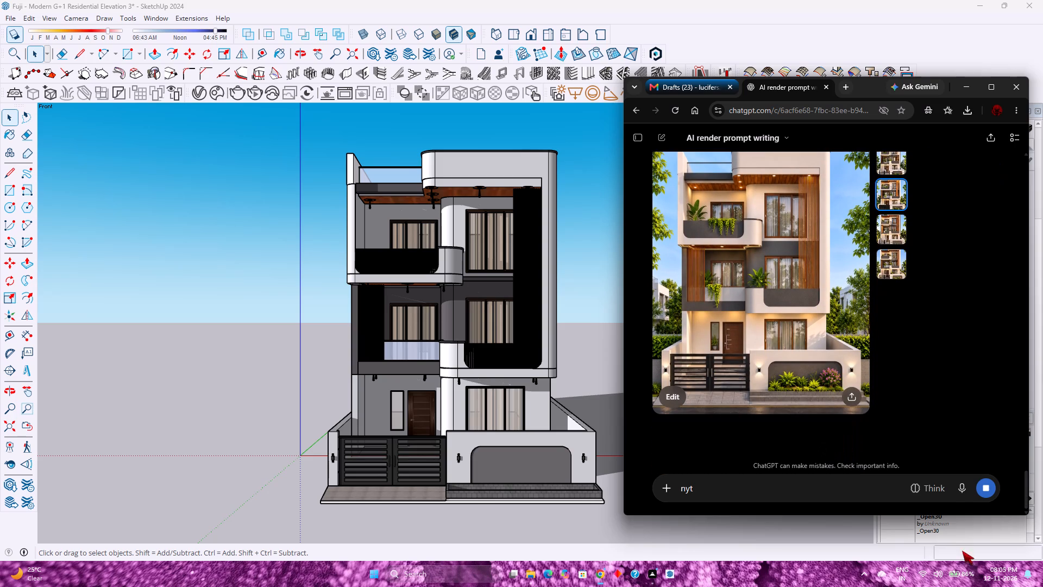
# Stop the image generation still in progress and send the drafted prompt "nyt" to ChatGPT instead.
pyautogui.click(981, 484)
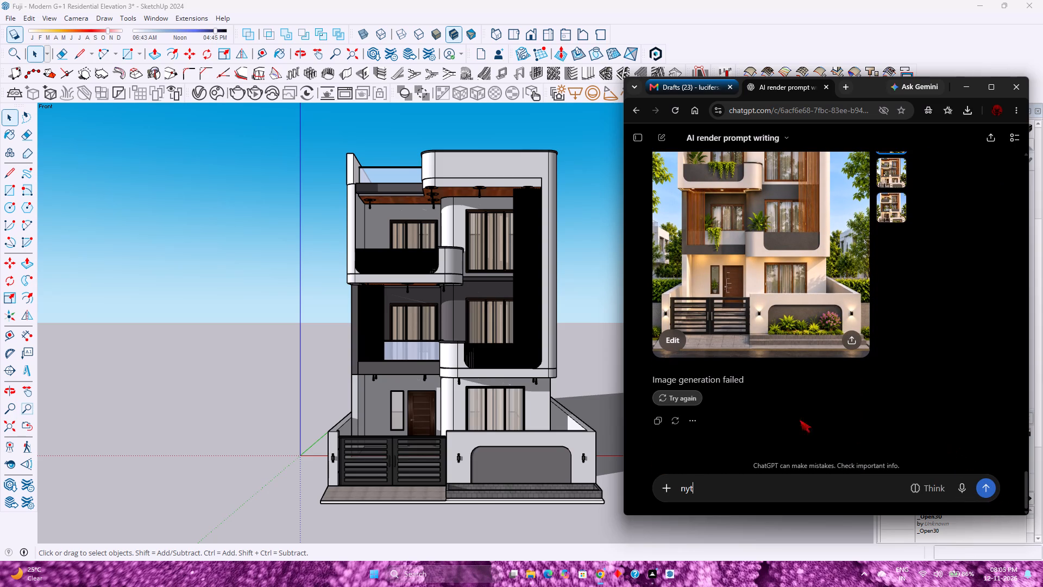
pyautogui.scroll(1, 770, 401)
pyautogui.scroll(-2, 770, 401)
pyautogui.click(982, 488)
pyautogui.scroll(5, 846, 402)
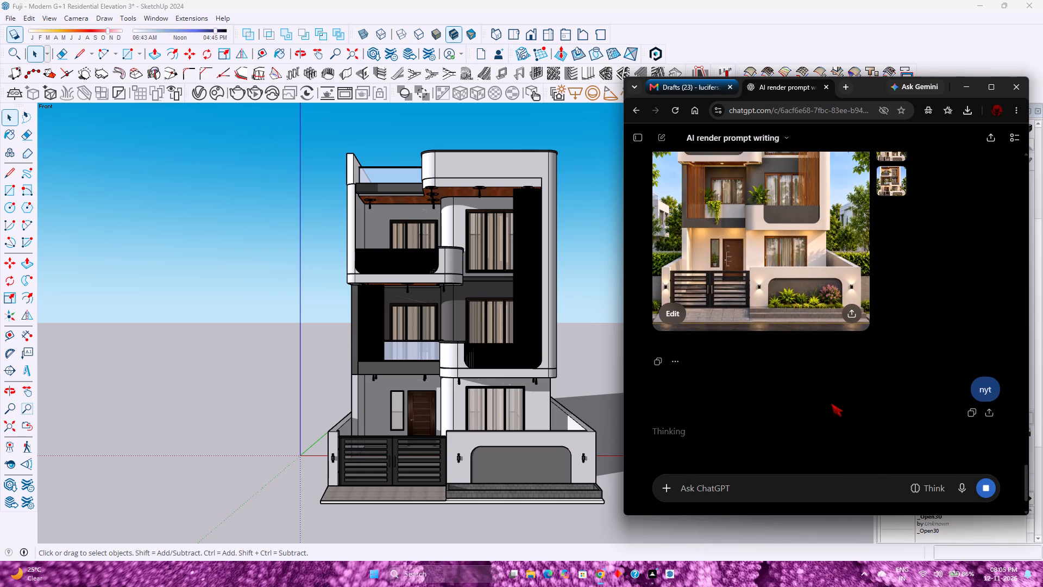
pyautogui.scroll(-4, 821, 310)
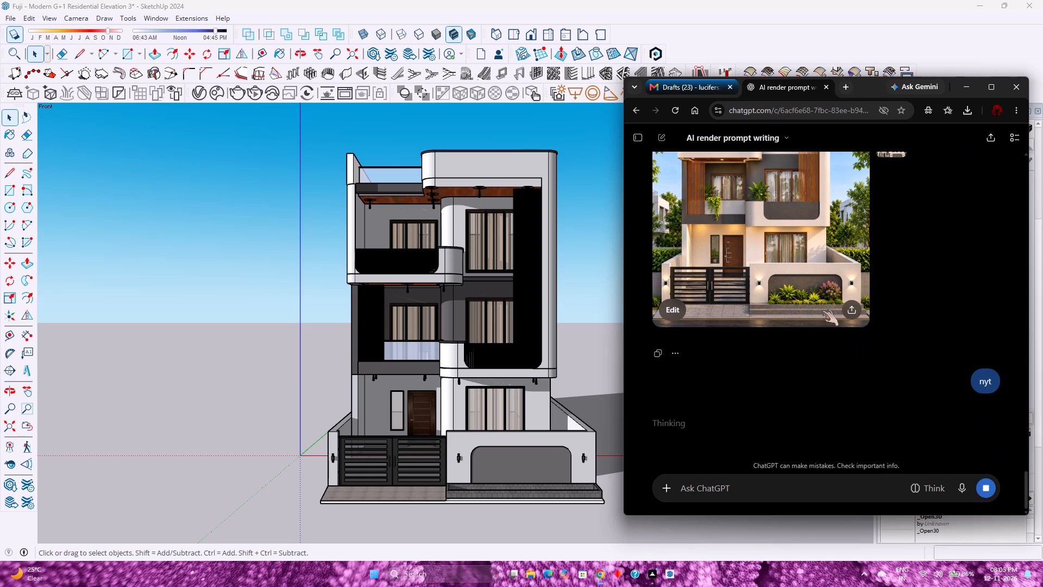
# Minimize the browser window and return to the Fuji residential elevation model in SketchUp.
pyautogui.click(961, 85)
pyautogui.scroll(-4, 564, 290)
pyautogui.scroll(3, 564, 289)
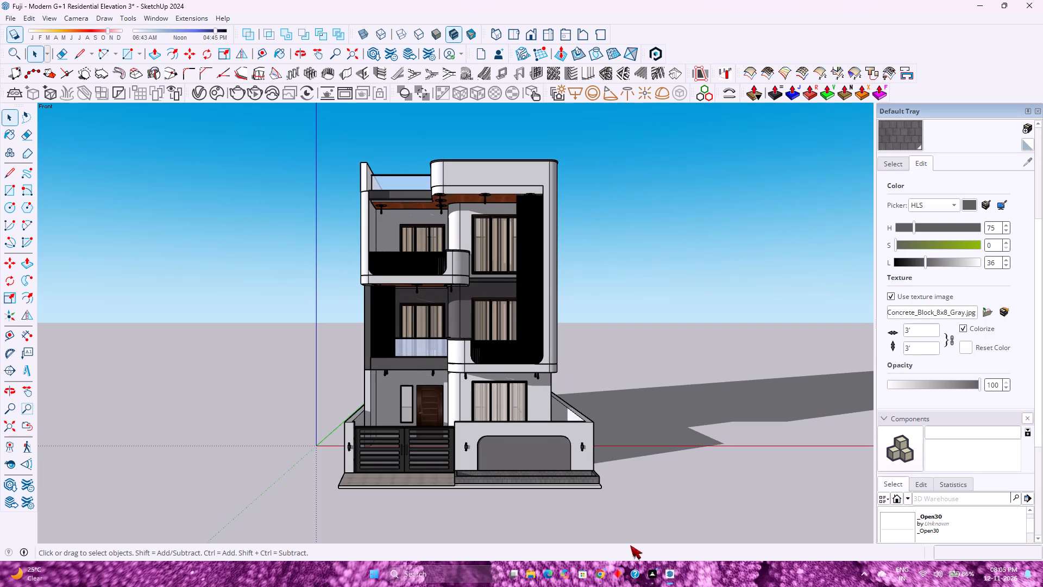
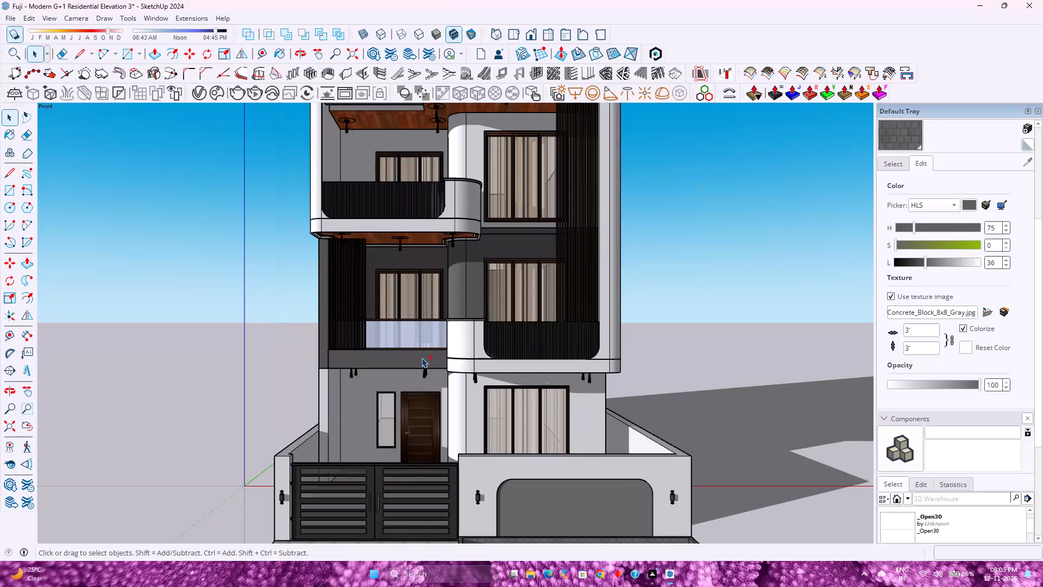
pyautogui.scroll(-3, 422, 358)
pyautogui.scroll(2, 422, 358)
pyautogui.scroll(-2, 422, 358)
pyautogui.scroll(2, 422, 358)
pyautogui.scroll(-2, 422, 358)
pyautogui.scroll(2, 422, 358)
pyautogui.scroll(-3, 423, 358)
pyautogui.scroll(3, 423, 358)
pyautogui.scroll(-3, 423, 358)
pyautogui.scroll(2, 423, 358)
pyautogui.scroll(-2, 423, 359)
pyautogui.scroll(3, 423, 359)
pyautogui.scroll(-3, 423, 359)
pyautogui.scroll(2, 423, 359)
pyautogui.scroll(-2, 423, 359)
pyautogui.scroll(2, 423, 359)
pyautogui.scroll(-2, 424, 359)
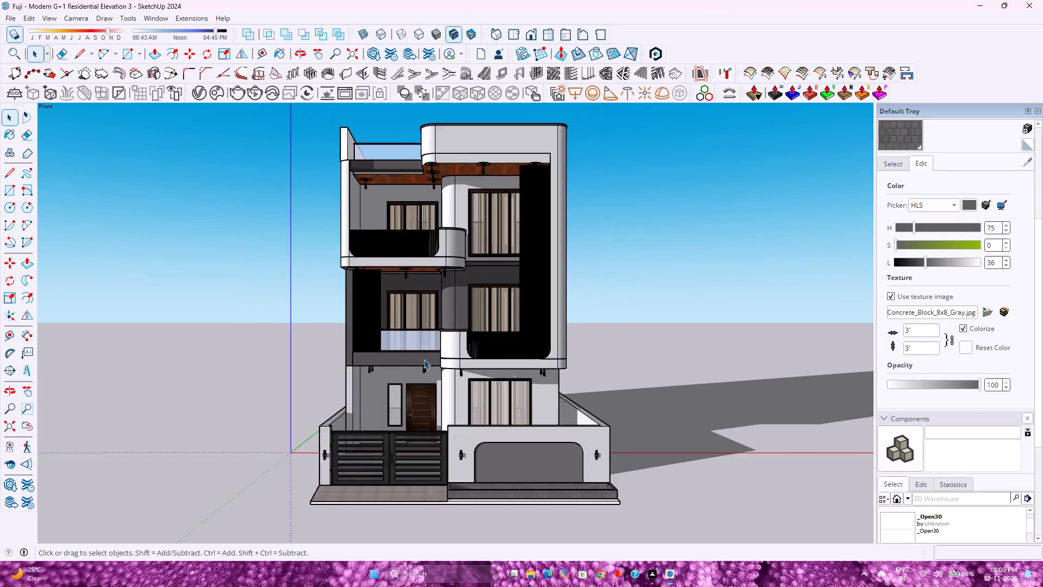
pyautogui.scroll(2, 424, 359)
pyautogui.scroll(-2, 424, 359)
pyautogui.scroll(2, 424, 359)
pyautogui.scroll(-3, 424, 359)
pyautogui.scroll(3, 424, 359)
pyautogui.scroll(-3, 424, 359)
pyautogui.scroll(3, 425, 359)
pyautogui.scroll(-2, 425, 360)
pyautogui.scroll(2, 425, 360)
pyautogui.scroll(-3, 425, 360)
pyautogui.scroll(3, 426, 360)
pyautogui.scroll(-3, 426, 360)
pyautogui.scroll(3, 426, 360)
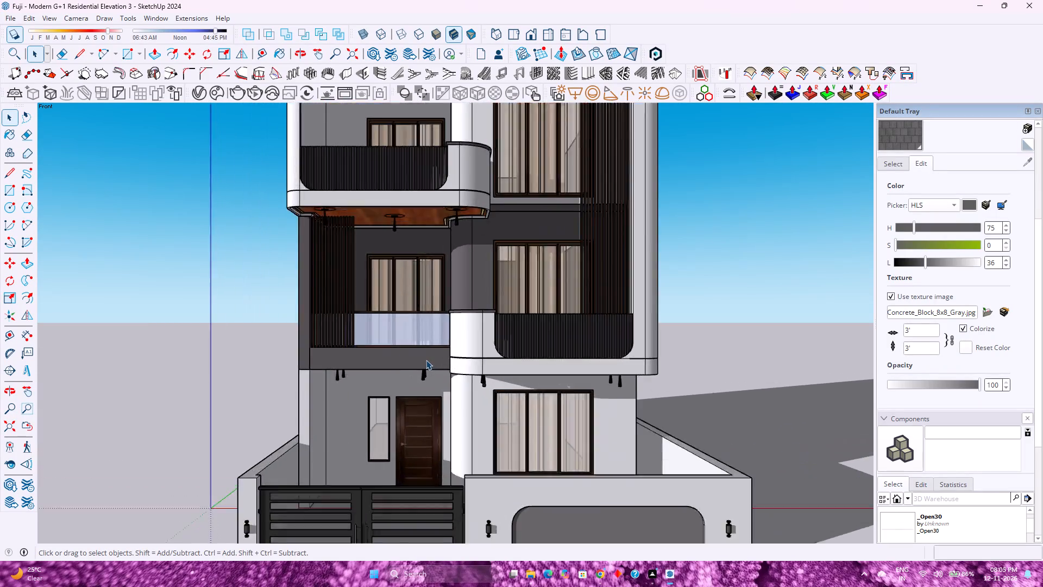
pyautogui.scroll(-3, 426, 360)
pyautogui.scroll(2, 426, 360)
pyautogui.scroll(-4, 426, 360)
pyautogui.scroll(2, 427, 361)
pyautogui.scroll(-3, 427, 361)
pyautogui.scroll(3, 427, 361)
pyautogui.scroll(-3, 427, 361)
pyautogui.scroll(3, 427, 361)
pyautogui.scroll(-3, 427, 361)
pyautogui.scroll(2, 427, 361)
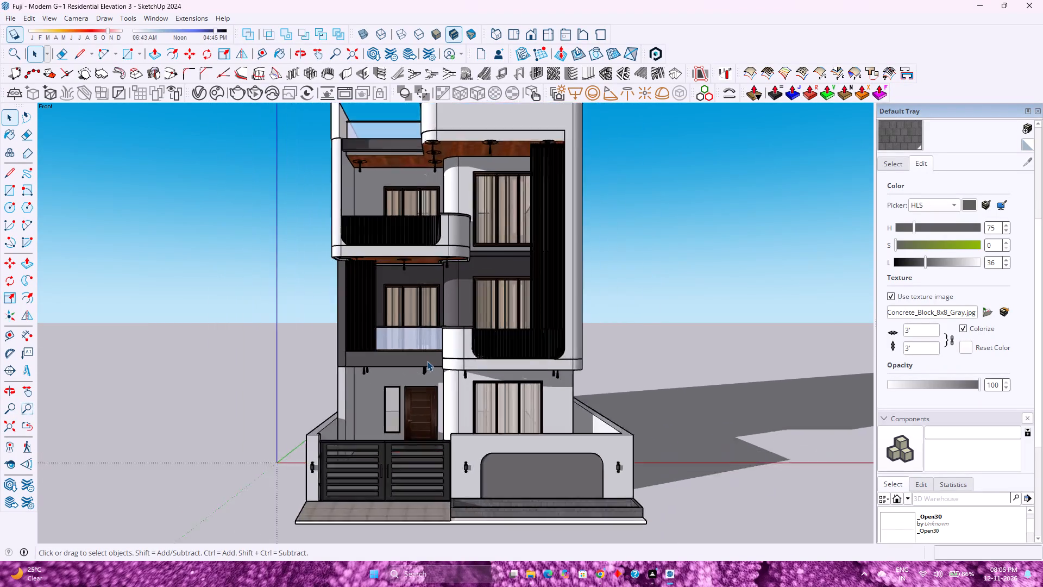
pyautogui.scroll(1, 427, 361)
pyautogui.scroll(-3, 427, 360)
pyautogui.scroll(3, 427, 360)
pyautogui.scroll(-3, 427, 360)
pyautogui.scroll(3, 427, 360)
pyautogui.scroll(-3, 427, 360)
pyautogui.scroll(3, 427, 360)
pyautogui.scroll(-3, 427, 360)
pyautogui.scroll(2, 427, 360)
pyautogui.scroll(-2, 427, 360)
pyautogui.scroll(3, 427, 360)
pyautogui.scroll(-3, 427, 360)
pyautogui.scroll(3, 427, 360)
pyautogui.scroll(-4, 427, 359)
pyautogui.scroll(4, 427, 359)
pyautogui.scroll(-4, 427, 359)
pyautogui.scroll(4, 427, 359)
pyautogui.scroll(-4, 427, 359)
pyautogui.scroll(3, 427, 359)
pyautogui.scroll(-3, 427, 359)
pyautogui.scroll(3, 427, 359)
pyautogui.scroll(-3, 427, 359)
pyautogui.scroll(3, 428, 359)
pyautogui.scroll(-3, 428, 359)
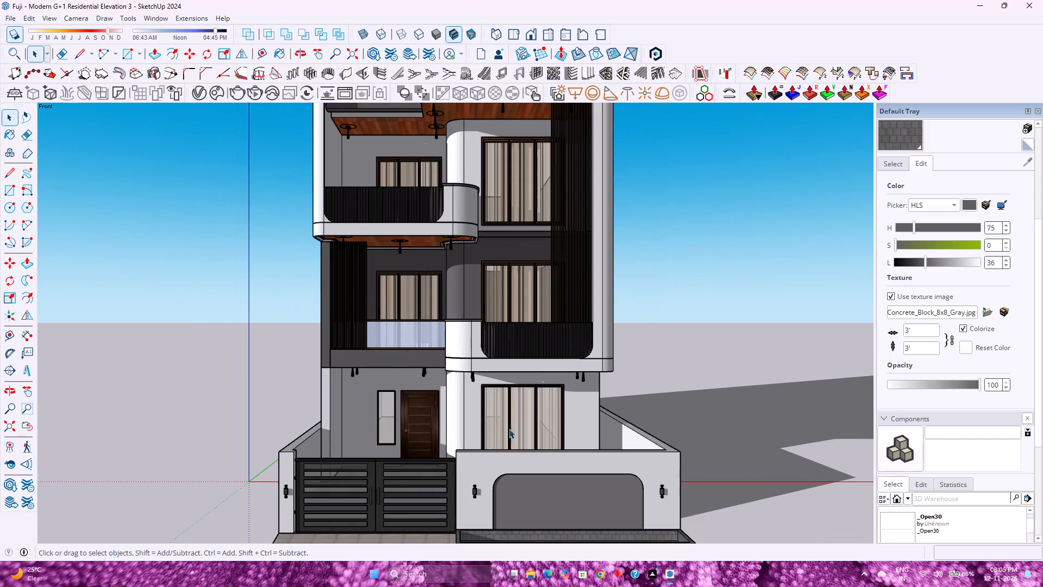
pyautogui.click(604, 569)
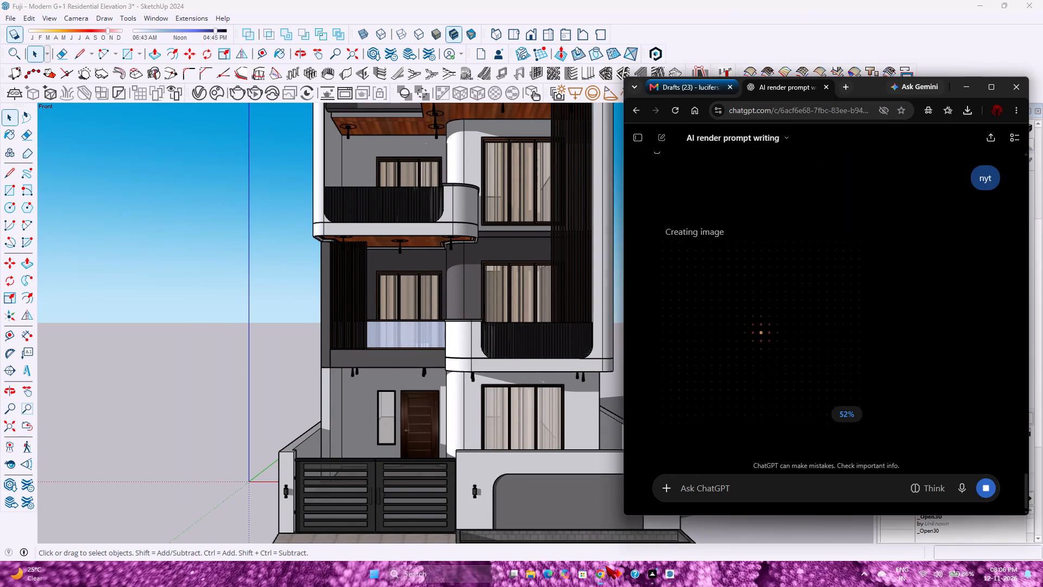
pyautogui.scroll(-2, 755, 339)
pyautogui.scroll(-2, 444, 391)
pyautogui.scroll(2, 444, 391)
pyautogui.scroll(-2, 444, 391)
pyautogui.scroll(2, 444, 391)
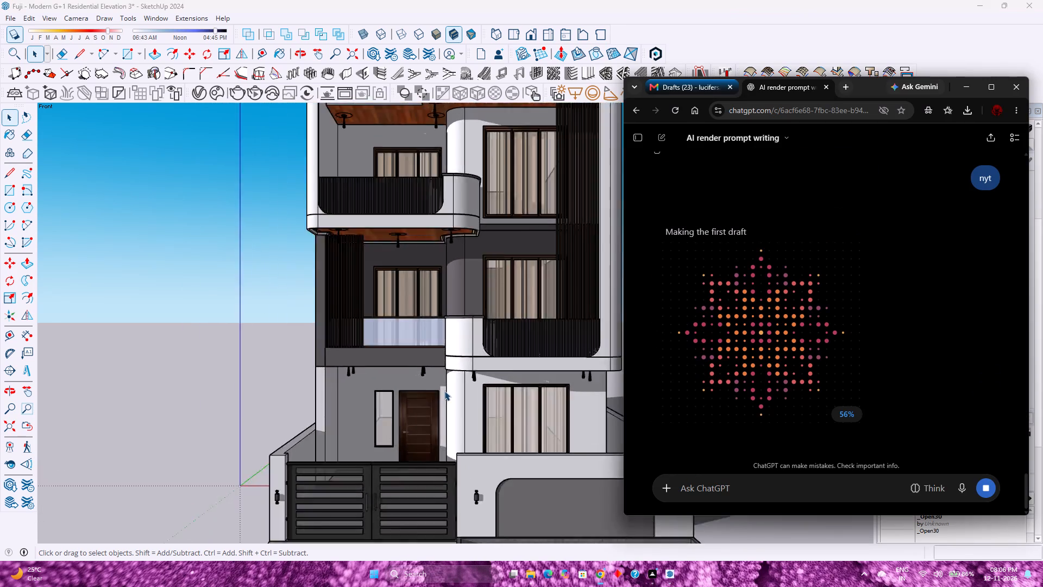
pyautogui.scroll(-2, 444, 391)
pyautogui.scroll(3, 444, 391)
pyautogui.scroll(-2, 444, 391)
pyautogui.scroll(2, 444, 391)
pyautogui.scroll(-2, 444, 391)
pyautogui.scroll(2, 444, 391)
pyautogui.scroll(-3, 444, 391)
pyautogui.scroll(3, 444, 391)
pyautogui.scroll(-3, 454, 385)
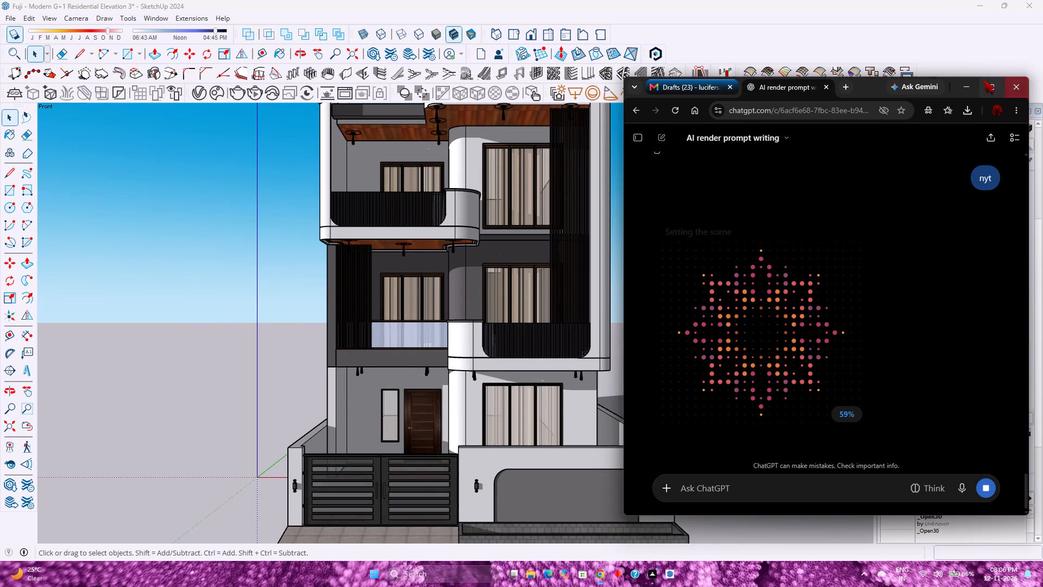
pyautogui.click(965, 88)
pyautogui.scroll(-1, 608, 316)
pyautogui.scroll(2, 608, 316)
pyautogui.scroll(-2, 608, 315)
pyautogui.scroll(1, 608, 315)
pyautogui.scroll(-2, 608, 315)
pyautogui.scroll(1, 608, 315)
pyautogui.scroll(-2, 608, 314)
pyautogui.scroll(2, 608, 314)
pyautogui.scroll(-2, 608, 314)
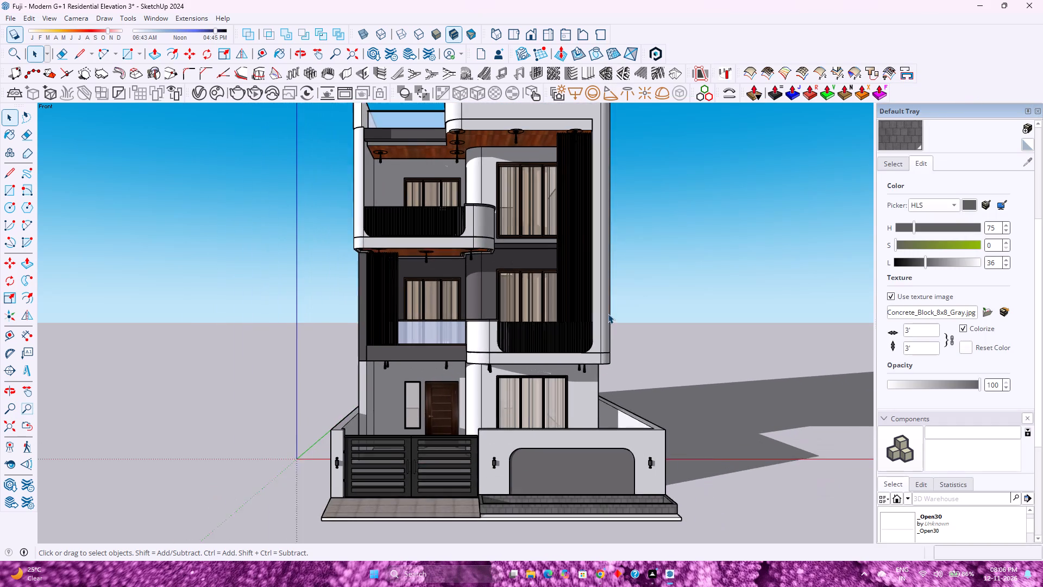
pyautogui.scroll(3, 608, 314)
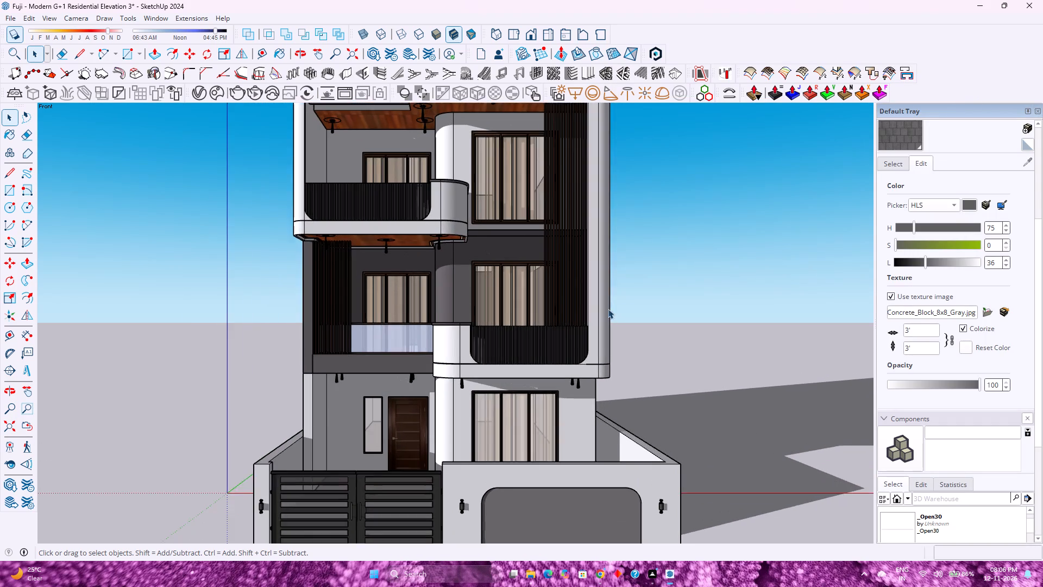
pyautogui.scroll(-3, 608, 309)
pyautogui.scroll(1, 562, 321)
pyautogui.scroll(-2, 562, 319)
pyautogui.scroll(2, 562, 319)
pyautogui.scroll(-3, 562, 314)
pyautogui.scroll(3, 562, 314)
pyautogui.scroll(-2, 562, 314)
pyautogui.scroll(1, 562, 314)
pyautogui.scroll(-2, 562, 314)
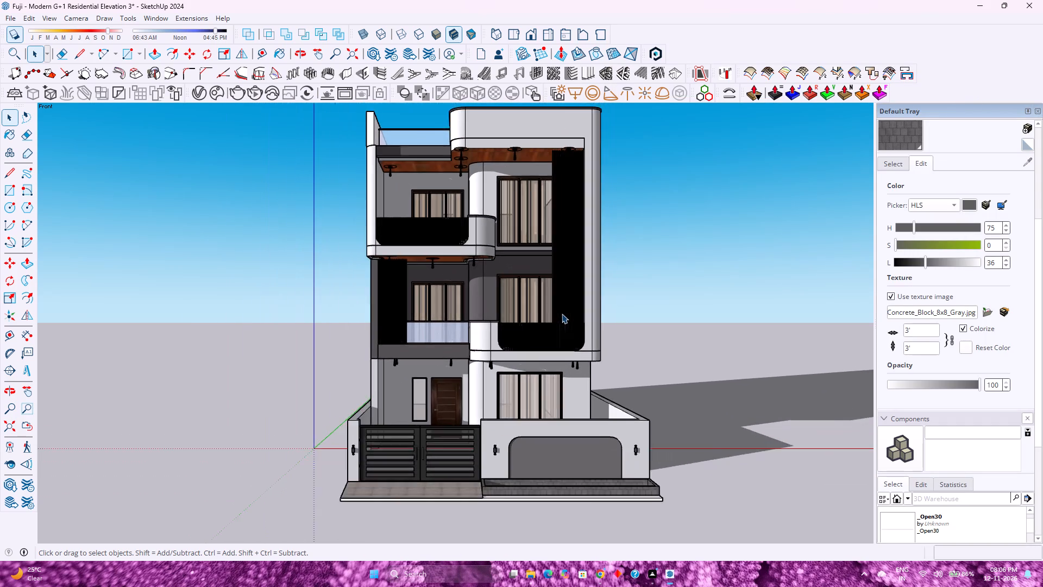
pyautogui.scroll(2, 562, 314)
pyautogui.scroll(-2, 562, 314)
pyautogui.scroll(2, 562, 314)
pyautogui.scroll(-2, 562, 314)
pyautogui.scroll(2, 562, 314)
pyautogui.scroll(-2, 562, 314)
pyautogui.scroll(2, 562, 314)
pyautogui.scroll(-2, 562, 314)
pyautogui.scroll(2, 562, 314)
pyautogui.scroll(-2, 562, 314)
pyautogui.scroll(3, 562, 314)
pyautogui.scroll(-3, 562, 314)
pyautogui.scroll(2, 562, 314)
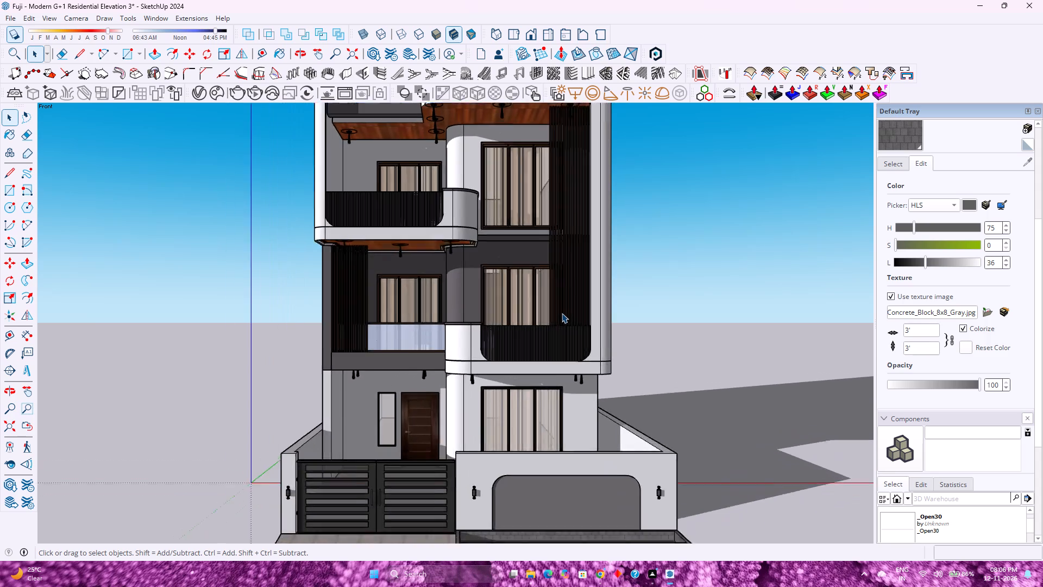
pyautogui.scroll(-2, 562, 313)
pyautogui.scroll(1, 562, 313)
# Switch to ChatGPT in the browser, download the newly generated night render, and minimize the browser window.
pyautogui.click(601, 573)
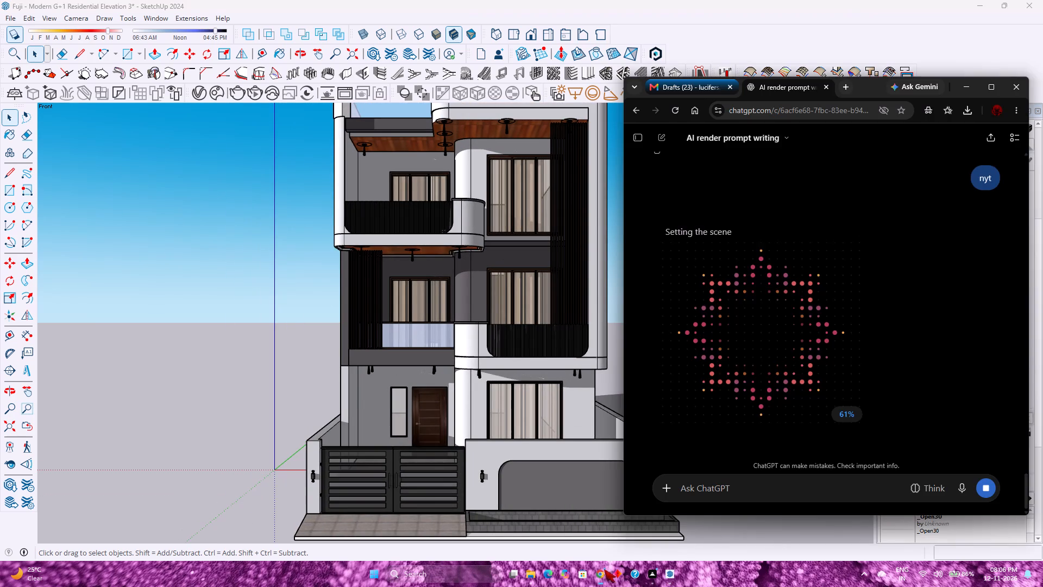
pyautogui.scroll(1, 702, 410)
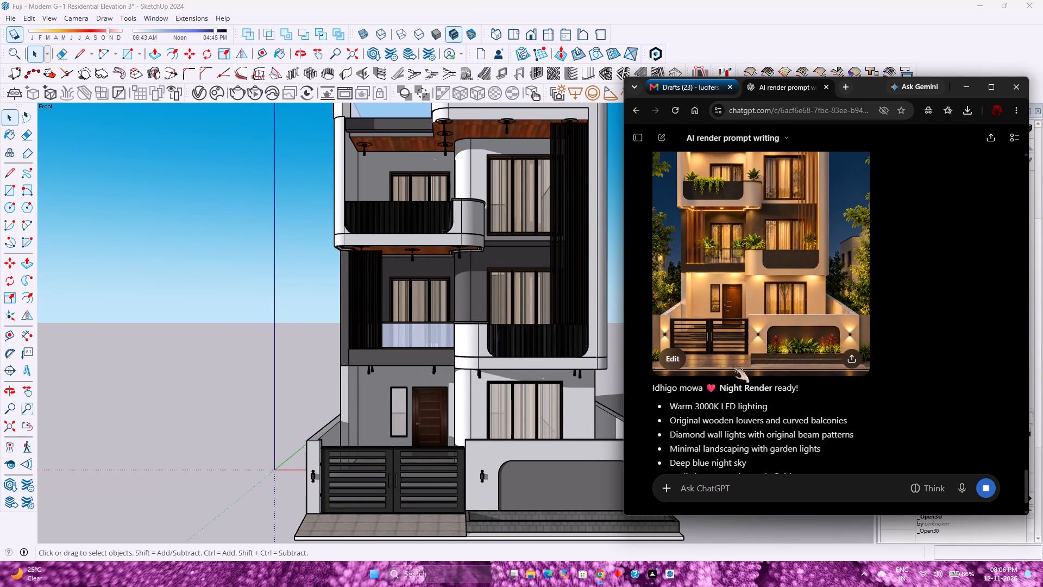
pyautogui.scroll(3, 741, 364)
pyautogui.scroll(-2, 741, 364)
pyautogui.scroll(1, 751, 354)
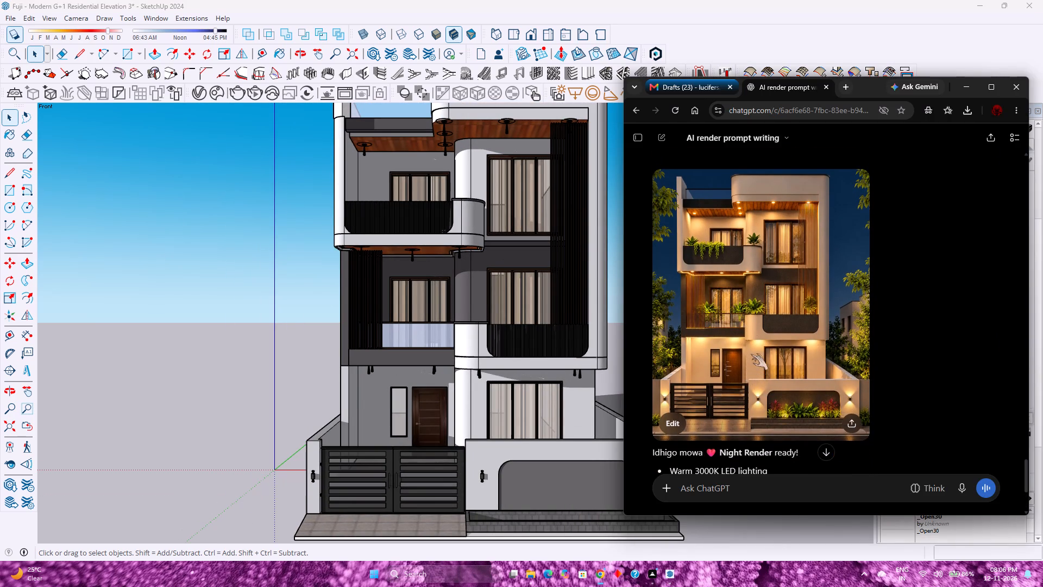
pyautogui.scroll(-1, 751, 354)
pyautogui.click(750, 353)
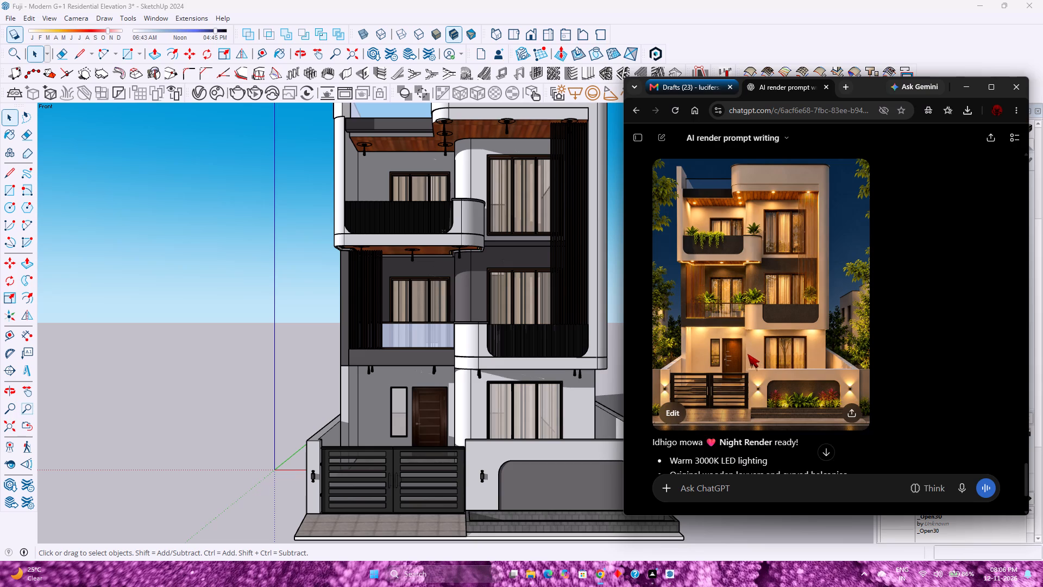
pyautogui.click(848, 142)
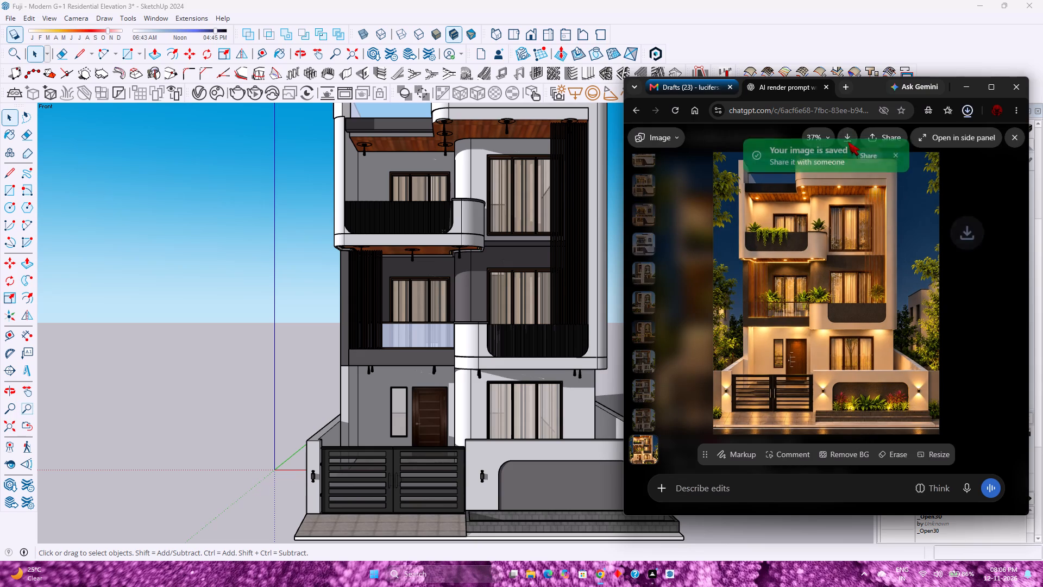
pyautogui.click(1012, 133)
pyautogui.click(960, 89)
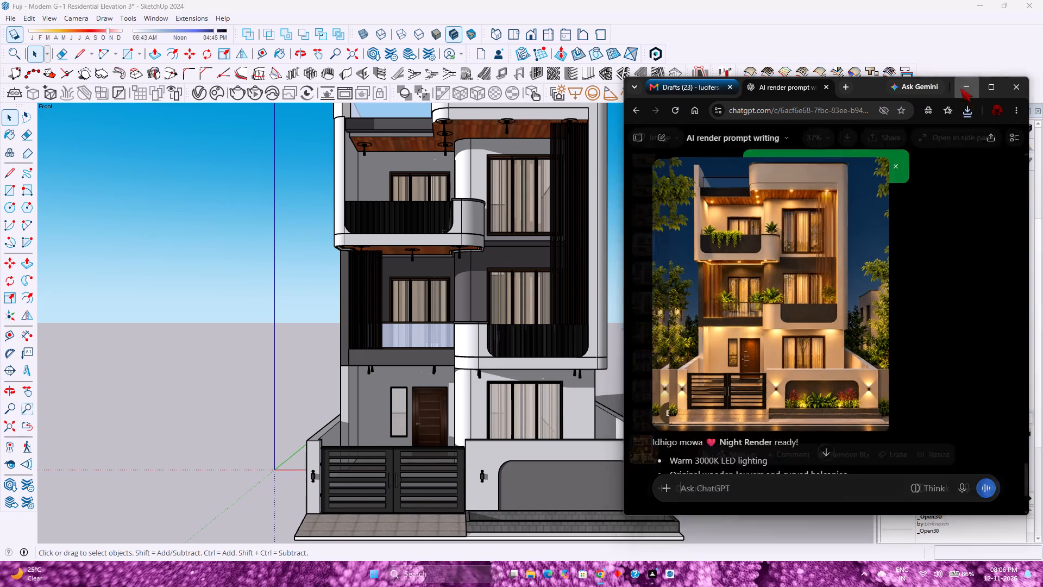
# In the Downloads folder, rename the daytime Modern Three-Storey House Exterior image as "Fuji -".
pyautogui.scroll(-2, 637, 299)
pyautogui.scroll(2, 637, 299)
pyautogui.click(536, 579)
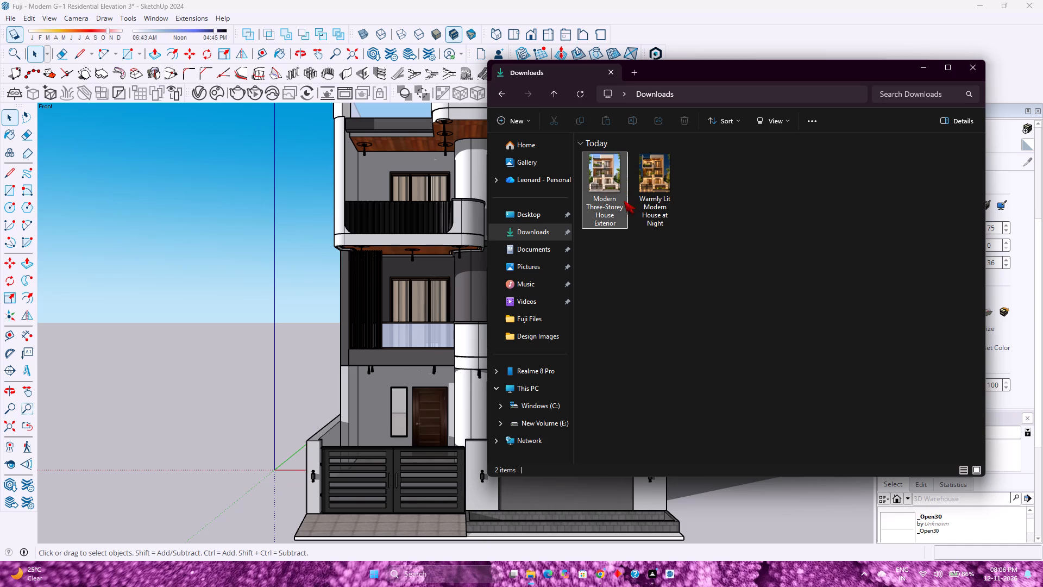
pyautogui.click(600, 180)
pyautogui.click(630, 116)
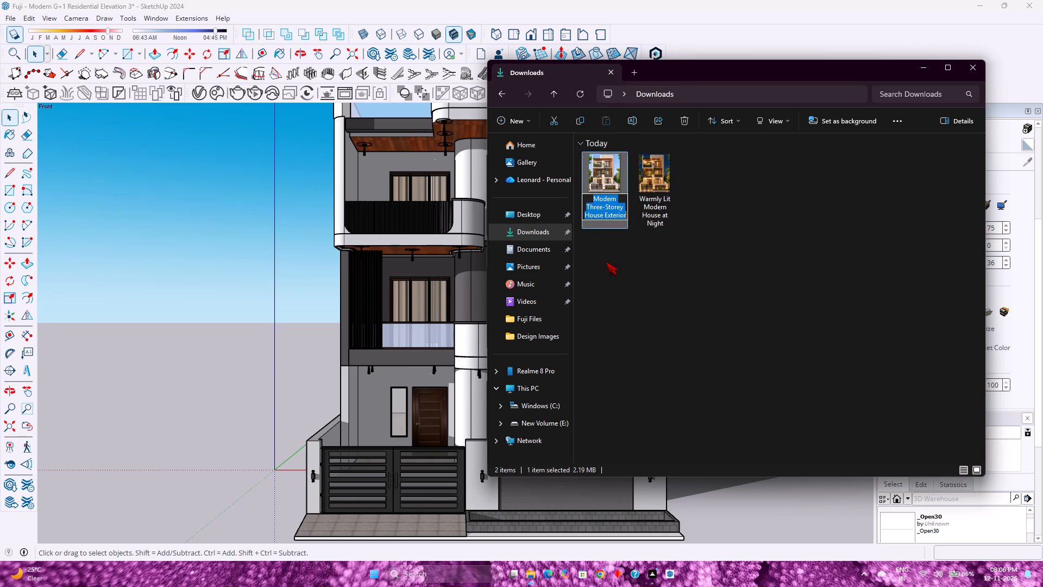
pyautogui.write('Fu')
pyautogui.press('j')
pyautogui.press('i')
pyautogui.press('space')
pyautogui.press('-')
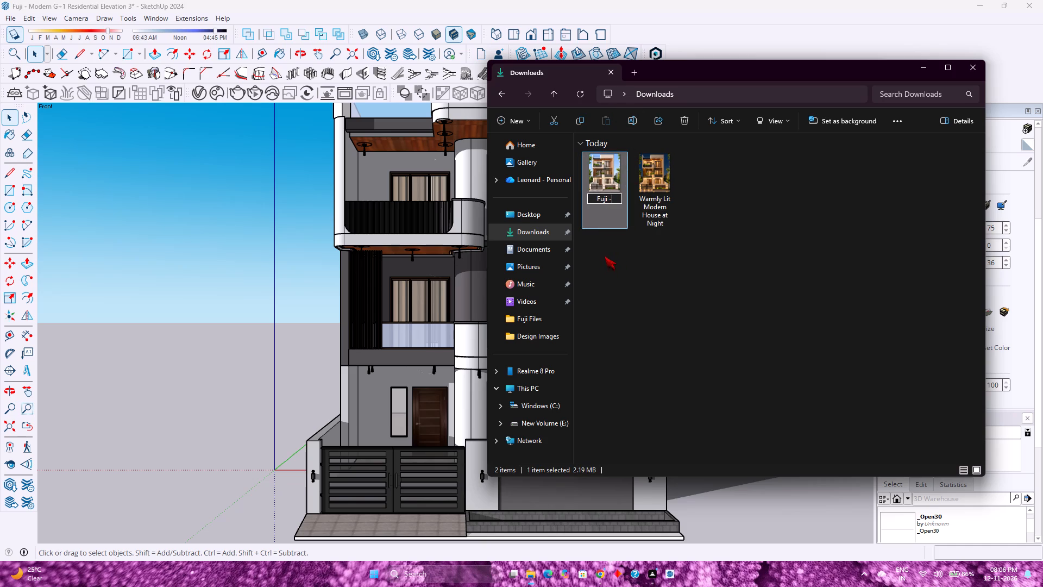
pyautogui.press('space')
pyautogui.moveTo(604, 255); pyautogui.dragTo(543, 470, button='right')
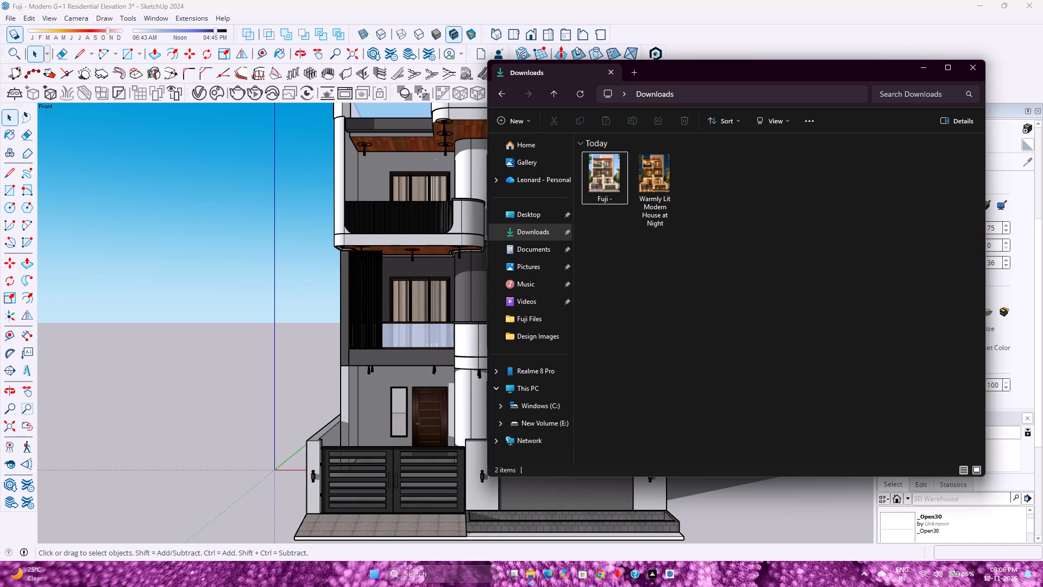
pyautogui.hotkey('shift', 'm')
pyautogui.press('o')
# Extend the daytime image's file name to "Fuji - Modern G+2 Residential".
pyautogui.click(607, 169)
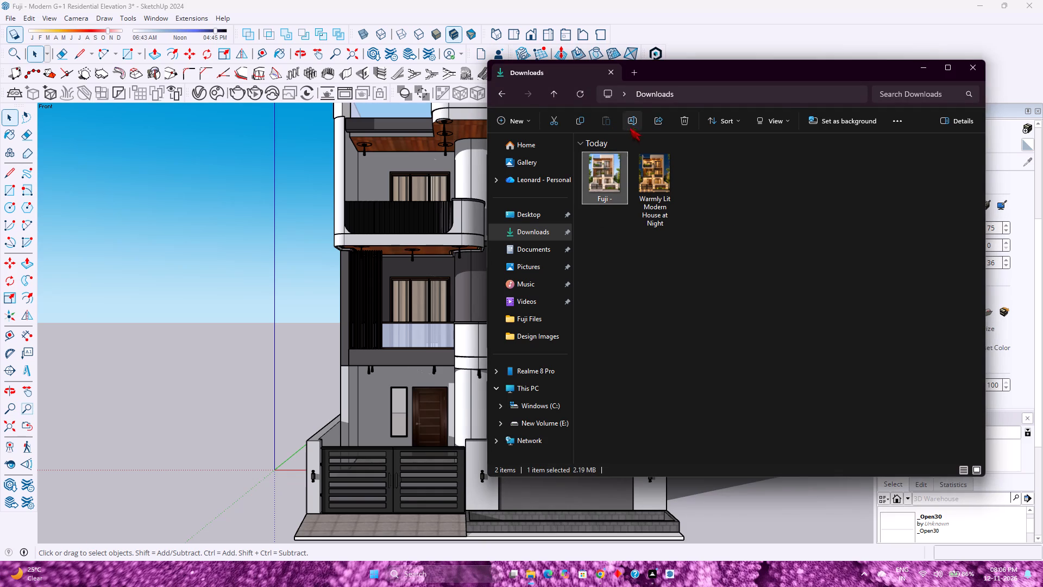
pyautogui.click(632, 127)
pyautogui.press('Right')
pyautogui.press('space')
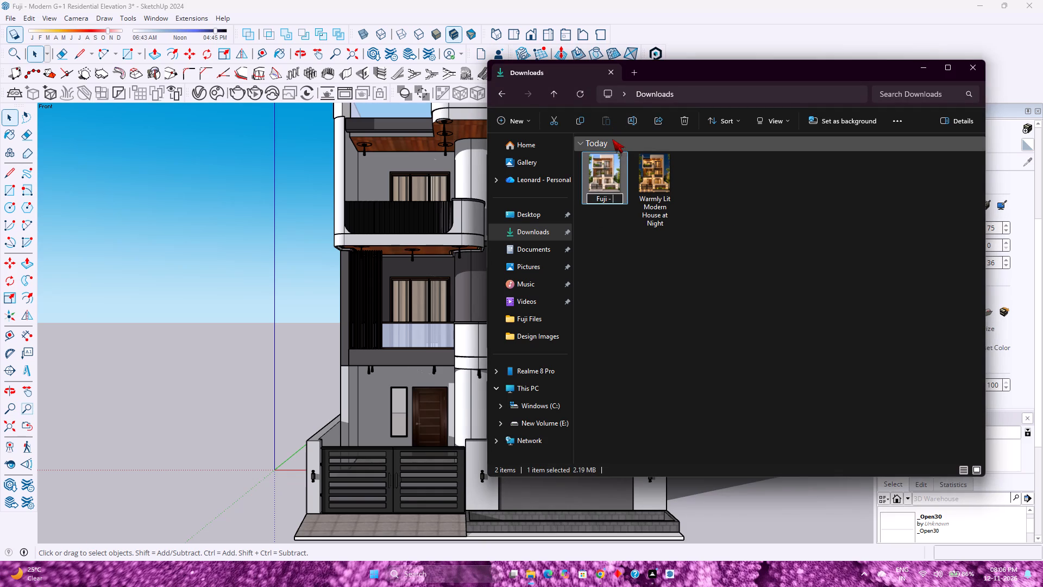
pyautogui.write('Modern')
pyautogui.press('space')
pyautogui.write('G+1')
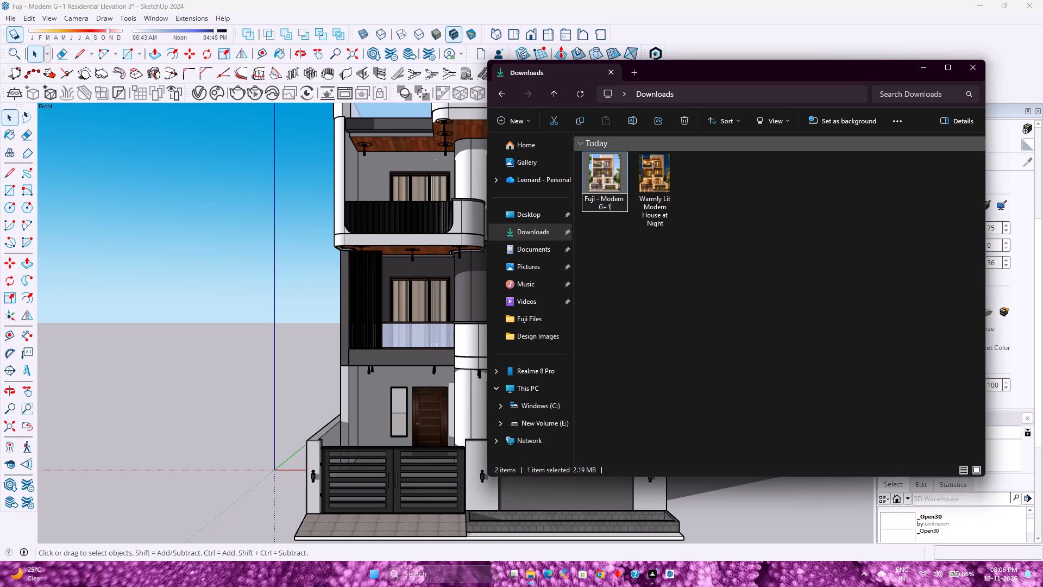
pyautogui.press('BackSpace')
pyautogui.write('2')
pyautogui.press('space')
pyautogui.write('Residential')
pyautogui.press('space')
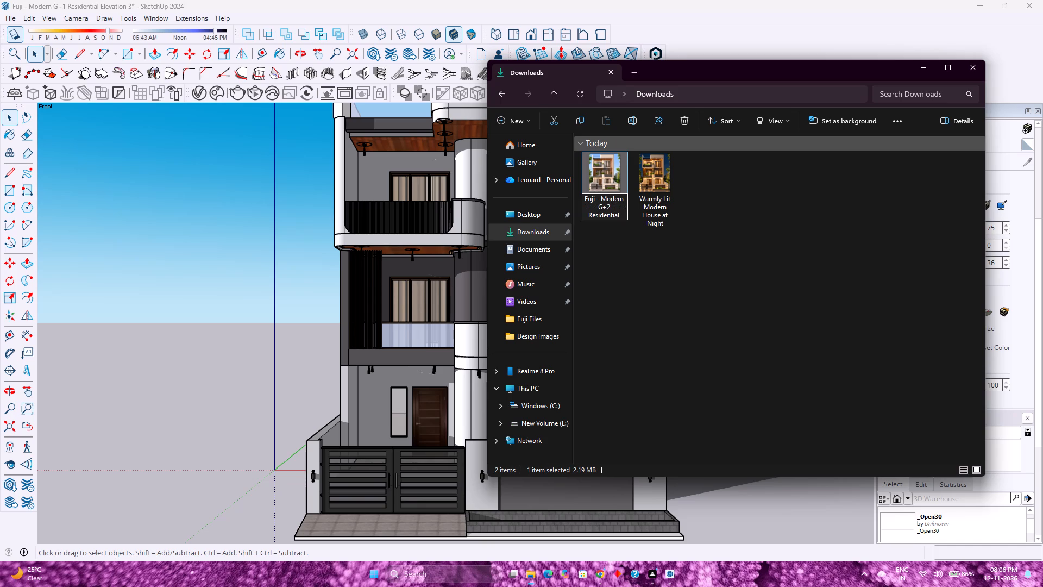
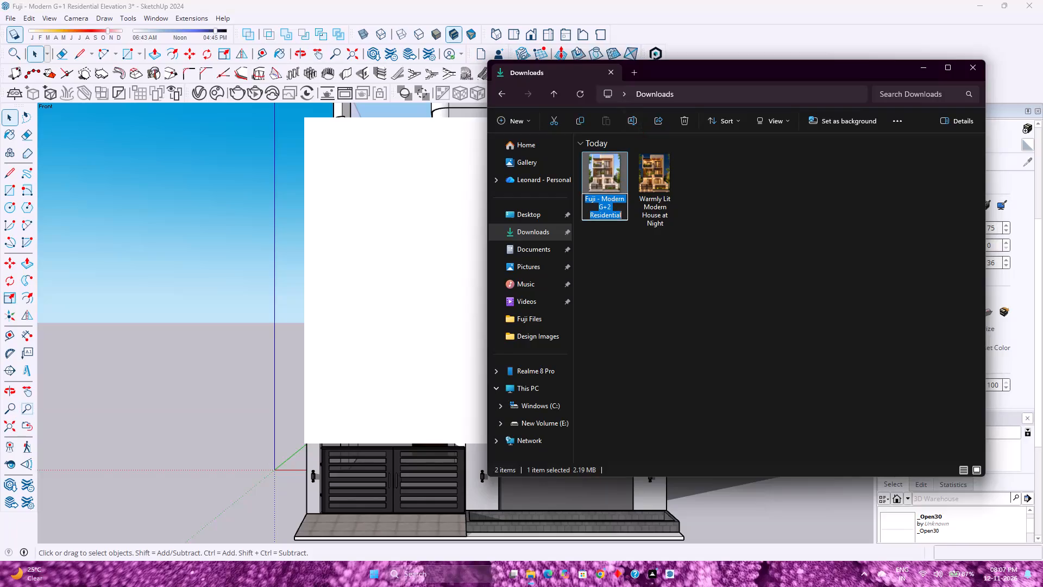
# Complete the daytime image's file name as "Fuji - Modern G+2 Residential Elevation 3-1".
pyautogui.click(610, 206)
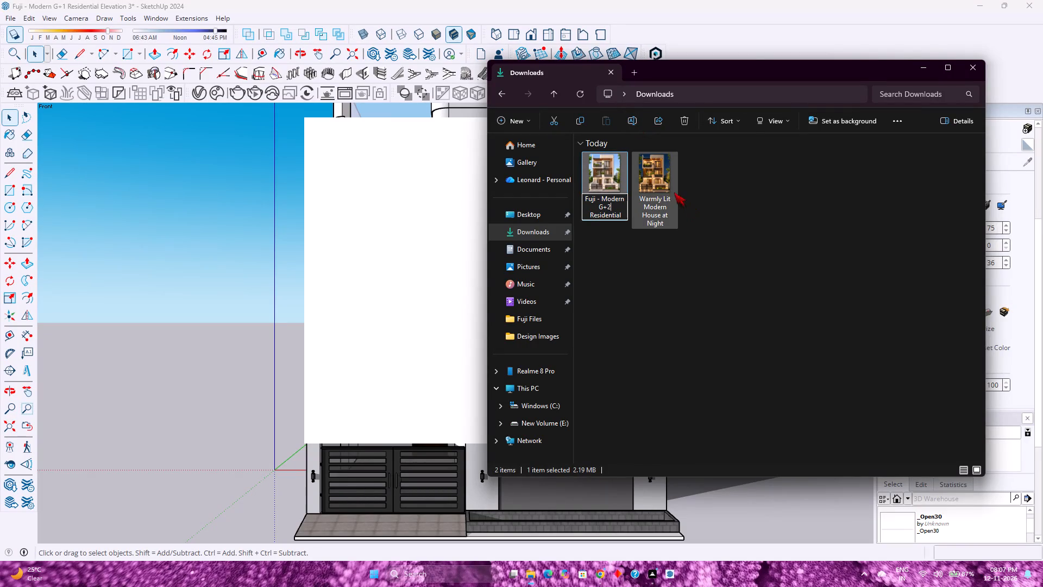
pyautogui.click(623, 215)
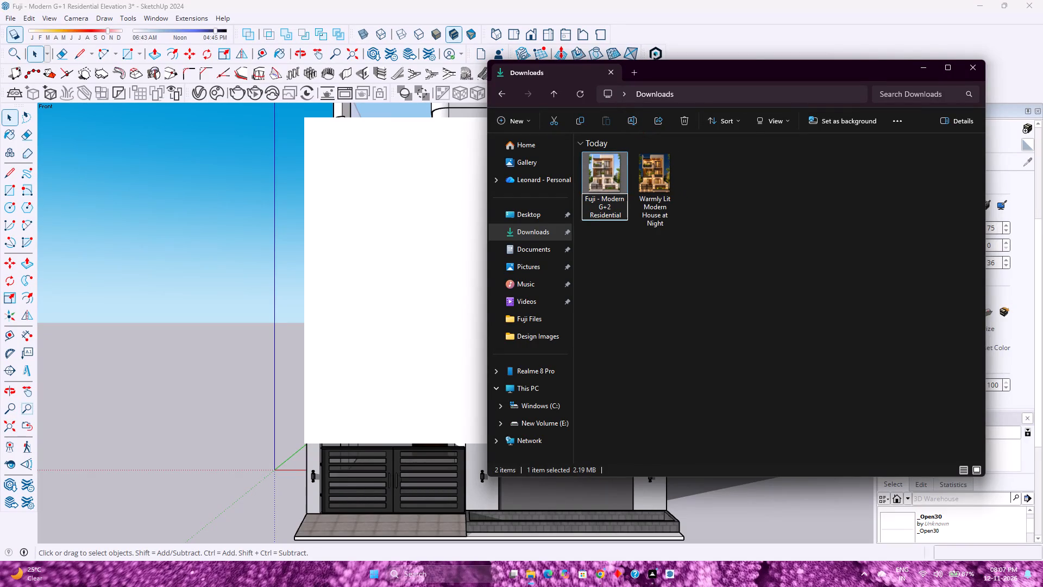
pyautogui.press('space')
pyautogui.write('E')
pyautogui.write('lea')
pyautogui.press('BackSpace')
pyautogui.write('vato')
pyautogui.press('BackSpace')
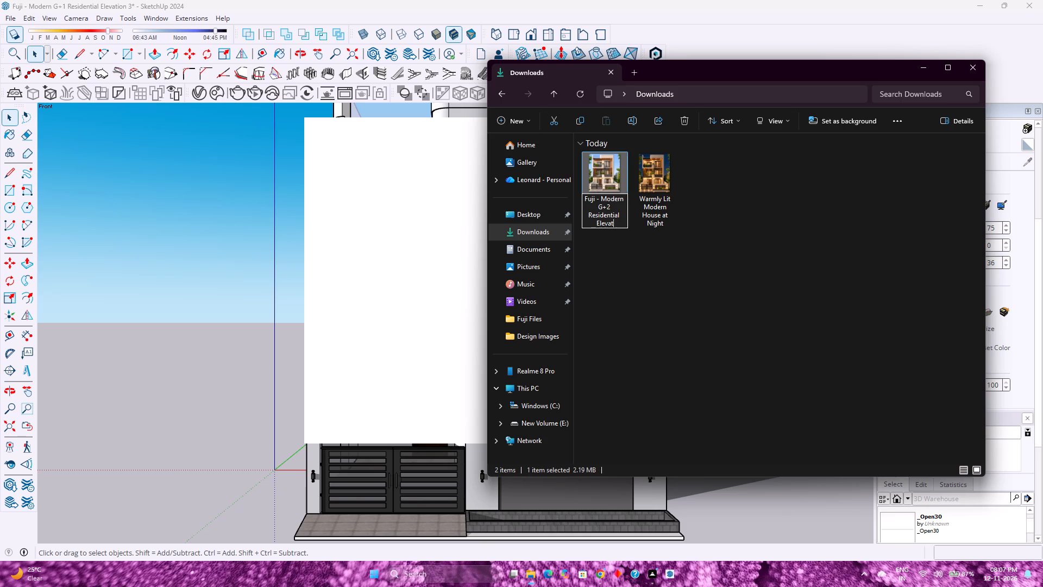
pyautogui.write('ion')
pyautogui.press('space')
pyautogui.press('3')
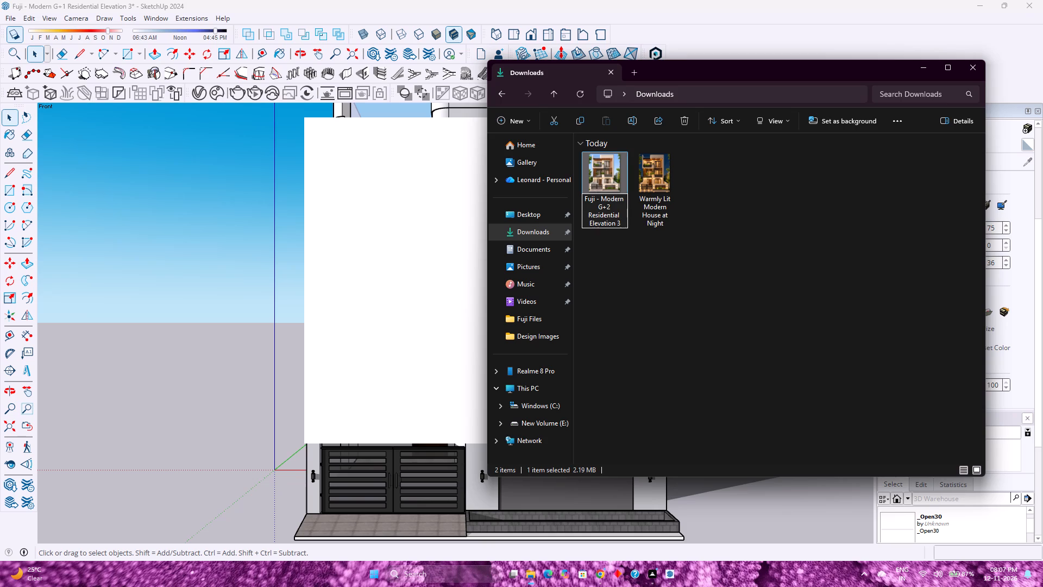
pyautogui.write('-1')
pyautogui.press('Return')
# Copy the daytime image's file name and rename the night image as "Fuji - Modern G+2 Residential Elevation 3-2".
pyautogui.click(621, 214)
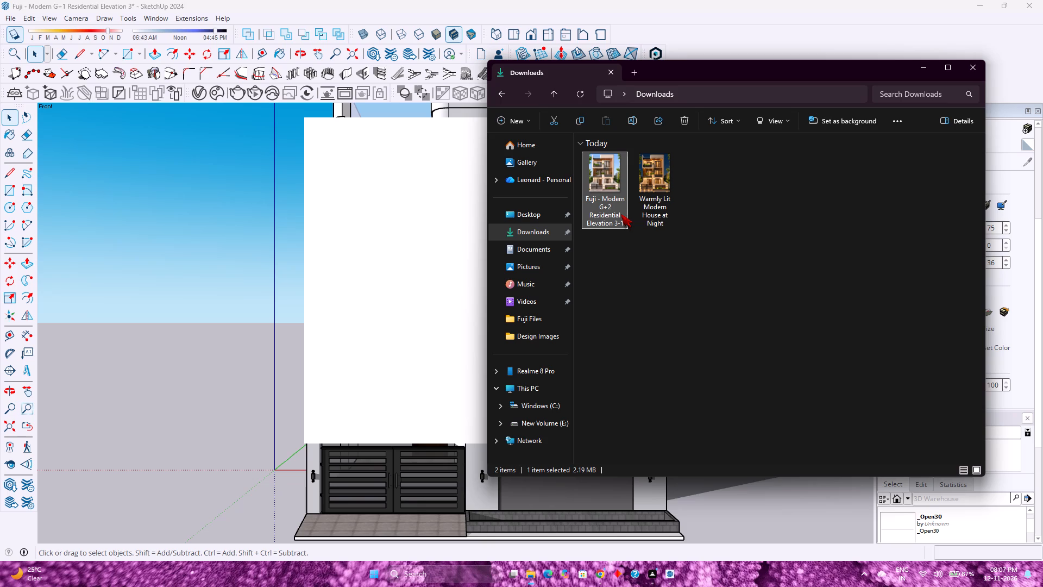
pyautogui.moveTo(634, 105); pyautogui.dragTo(639, 111)
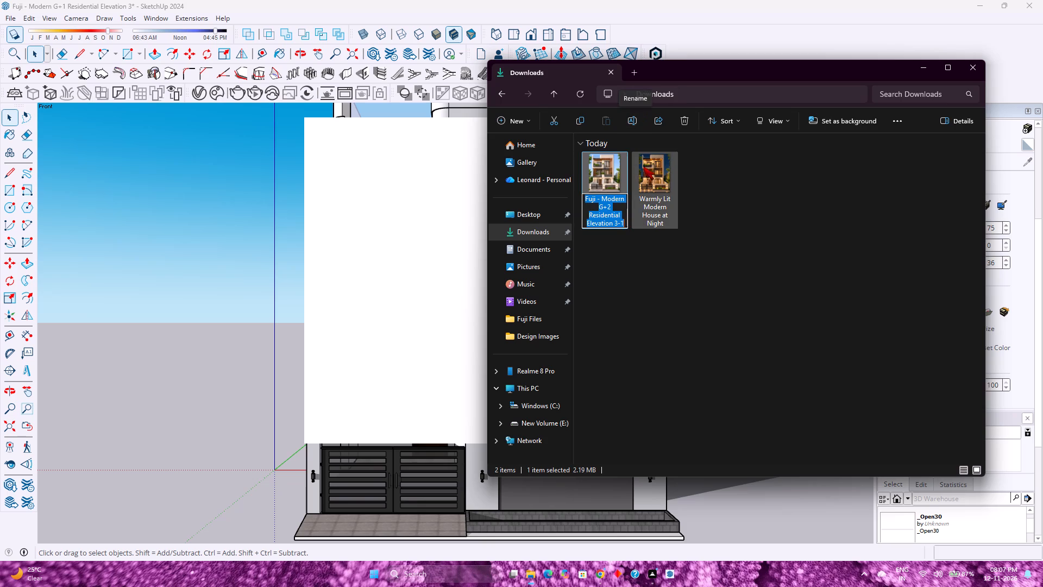
pyautogui.hotkey('ctrl', 'c')
pyautogui.click(660, 200)
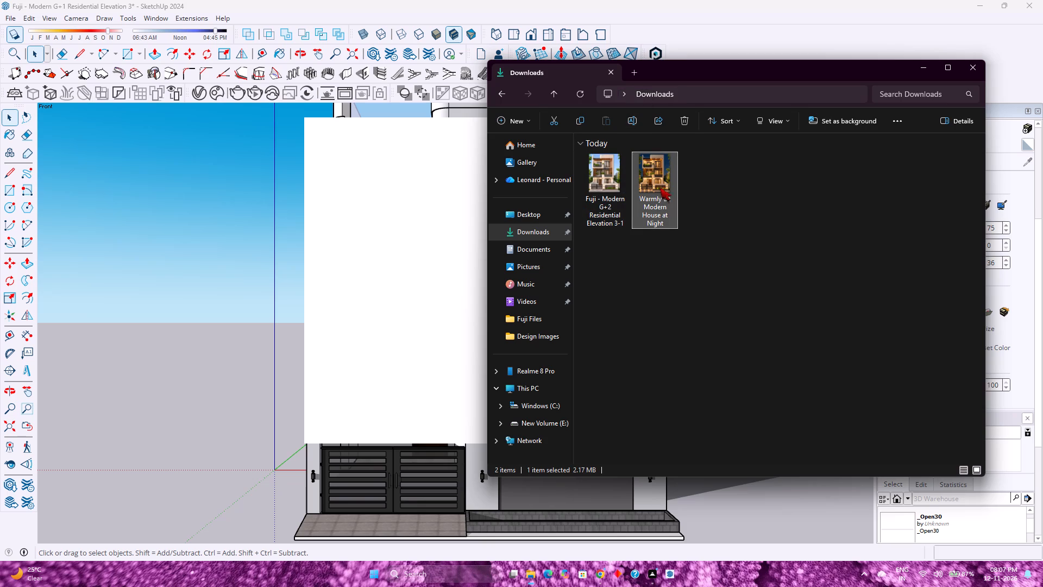
pyautogui.click(632, 127)
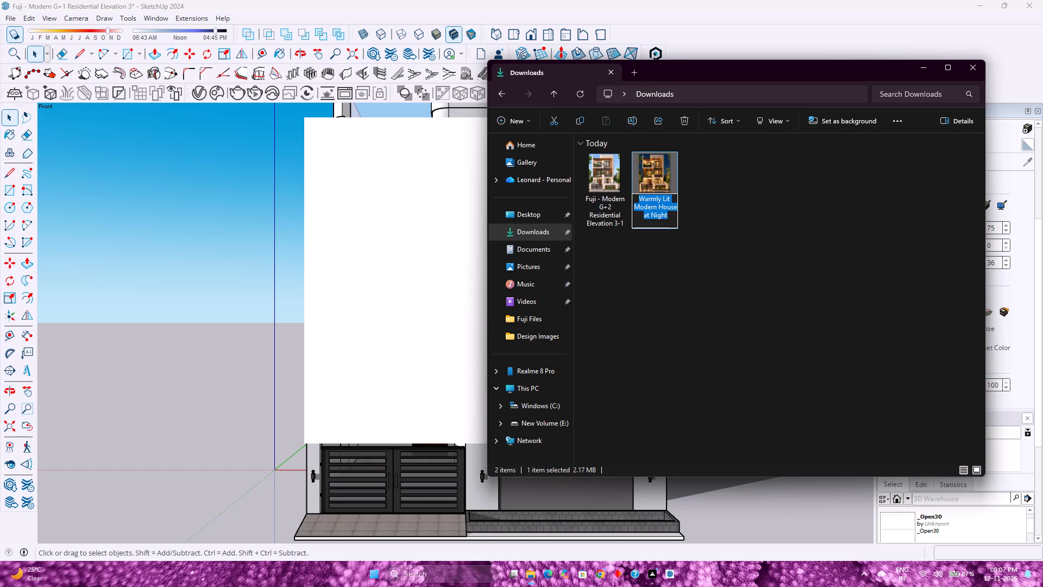
pyautogui.hotkey('ctrl', 'v')
pyautogui.press('BackSpace')
pyautogui.press('2')
pyautogui.press('Return')
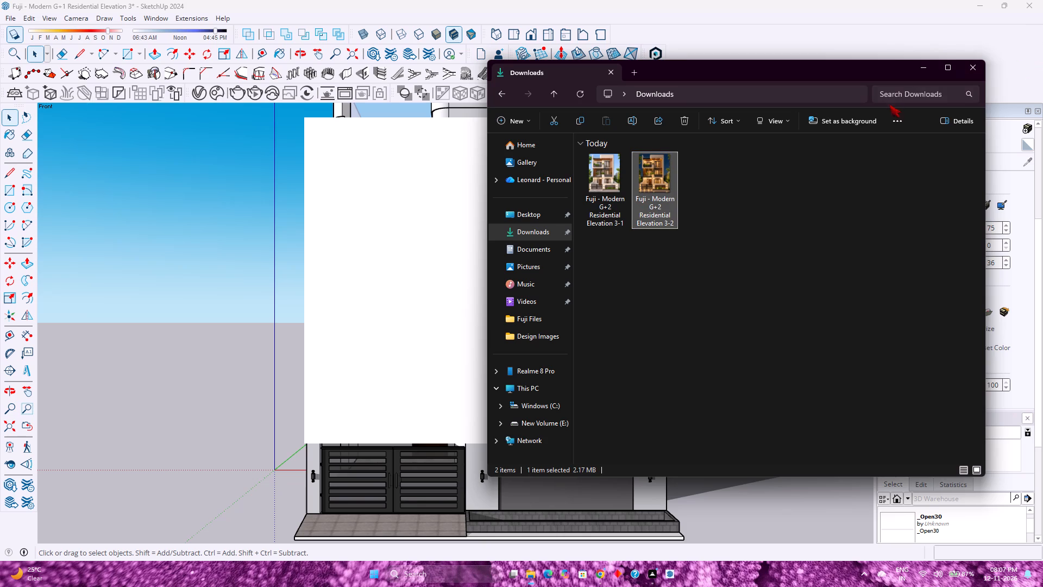
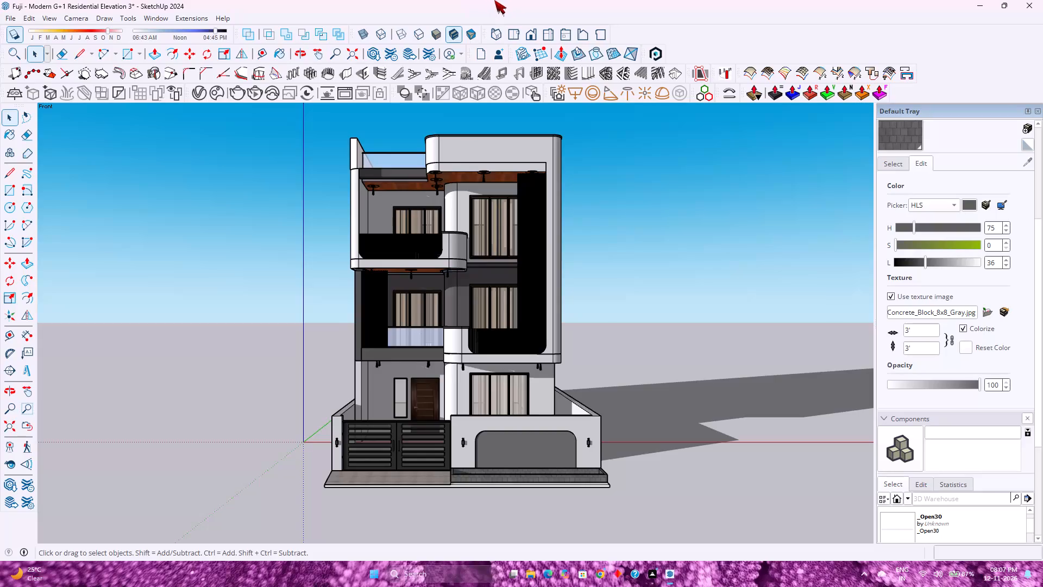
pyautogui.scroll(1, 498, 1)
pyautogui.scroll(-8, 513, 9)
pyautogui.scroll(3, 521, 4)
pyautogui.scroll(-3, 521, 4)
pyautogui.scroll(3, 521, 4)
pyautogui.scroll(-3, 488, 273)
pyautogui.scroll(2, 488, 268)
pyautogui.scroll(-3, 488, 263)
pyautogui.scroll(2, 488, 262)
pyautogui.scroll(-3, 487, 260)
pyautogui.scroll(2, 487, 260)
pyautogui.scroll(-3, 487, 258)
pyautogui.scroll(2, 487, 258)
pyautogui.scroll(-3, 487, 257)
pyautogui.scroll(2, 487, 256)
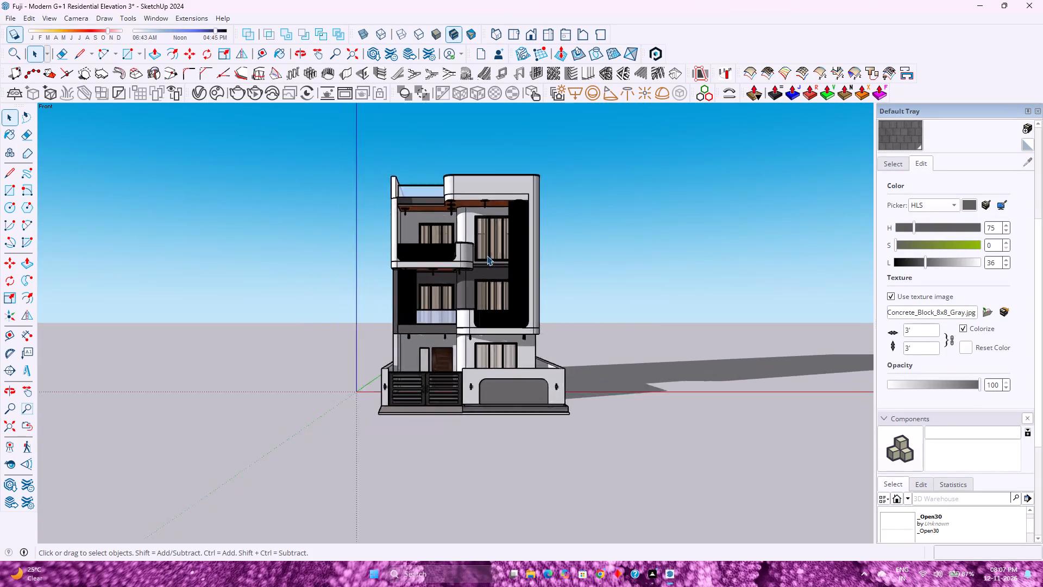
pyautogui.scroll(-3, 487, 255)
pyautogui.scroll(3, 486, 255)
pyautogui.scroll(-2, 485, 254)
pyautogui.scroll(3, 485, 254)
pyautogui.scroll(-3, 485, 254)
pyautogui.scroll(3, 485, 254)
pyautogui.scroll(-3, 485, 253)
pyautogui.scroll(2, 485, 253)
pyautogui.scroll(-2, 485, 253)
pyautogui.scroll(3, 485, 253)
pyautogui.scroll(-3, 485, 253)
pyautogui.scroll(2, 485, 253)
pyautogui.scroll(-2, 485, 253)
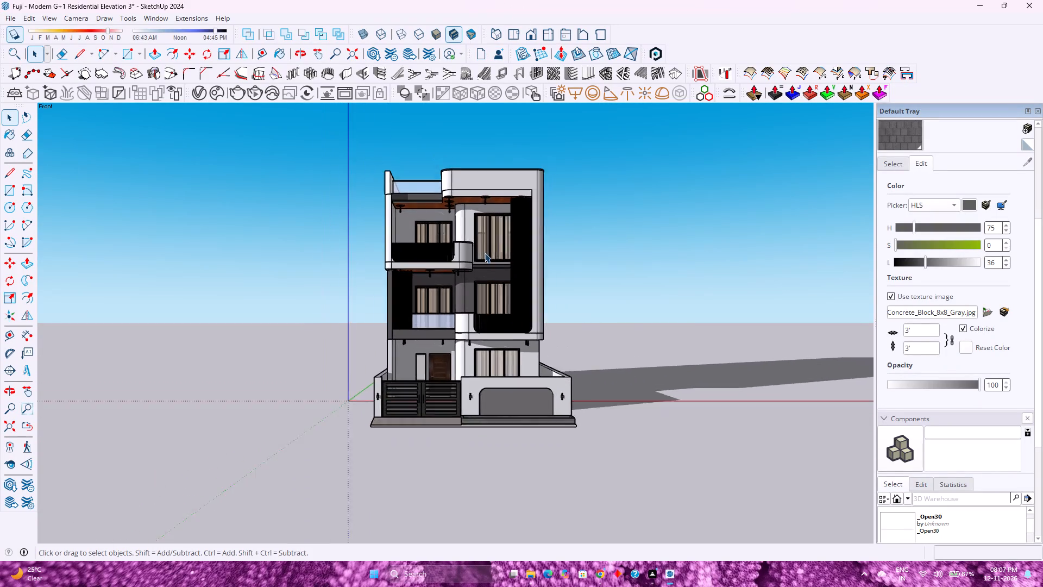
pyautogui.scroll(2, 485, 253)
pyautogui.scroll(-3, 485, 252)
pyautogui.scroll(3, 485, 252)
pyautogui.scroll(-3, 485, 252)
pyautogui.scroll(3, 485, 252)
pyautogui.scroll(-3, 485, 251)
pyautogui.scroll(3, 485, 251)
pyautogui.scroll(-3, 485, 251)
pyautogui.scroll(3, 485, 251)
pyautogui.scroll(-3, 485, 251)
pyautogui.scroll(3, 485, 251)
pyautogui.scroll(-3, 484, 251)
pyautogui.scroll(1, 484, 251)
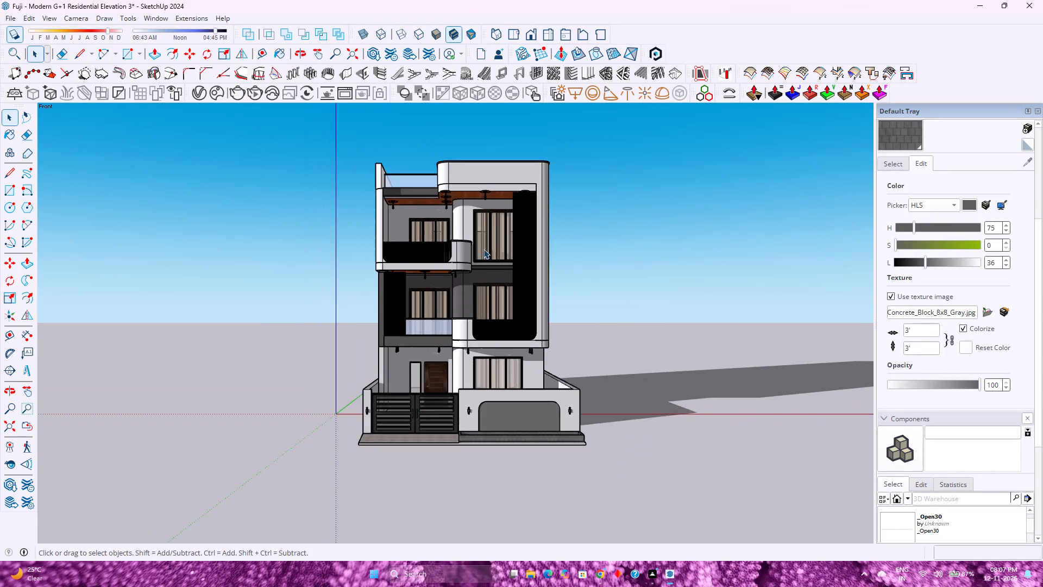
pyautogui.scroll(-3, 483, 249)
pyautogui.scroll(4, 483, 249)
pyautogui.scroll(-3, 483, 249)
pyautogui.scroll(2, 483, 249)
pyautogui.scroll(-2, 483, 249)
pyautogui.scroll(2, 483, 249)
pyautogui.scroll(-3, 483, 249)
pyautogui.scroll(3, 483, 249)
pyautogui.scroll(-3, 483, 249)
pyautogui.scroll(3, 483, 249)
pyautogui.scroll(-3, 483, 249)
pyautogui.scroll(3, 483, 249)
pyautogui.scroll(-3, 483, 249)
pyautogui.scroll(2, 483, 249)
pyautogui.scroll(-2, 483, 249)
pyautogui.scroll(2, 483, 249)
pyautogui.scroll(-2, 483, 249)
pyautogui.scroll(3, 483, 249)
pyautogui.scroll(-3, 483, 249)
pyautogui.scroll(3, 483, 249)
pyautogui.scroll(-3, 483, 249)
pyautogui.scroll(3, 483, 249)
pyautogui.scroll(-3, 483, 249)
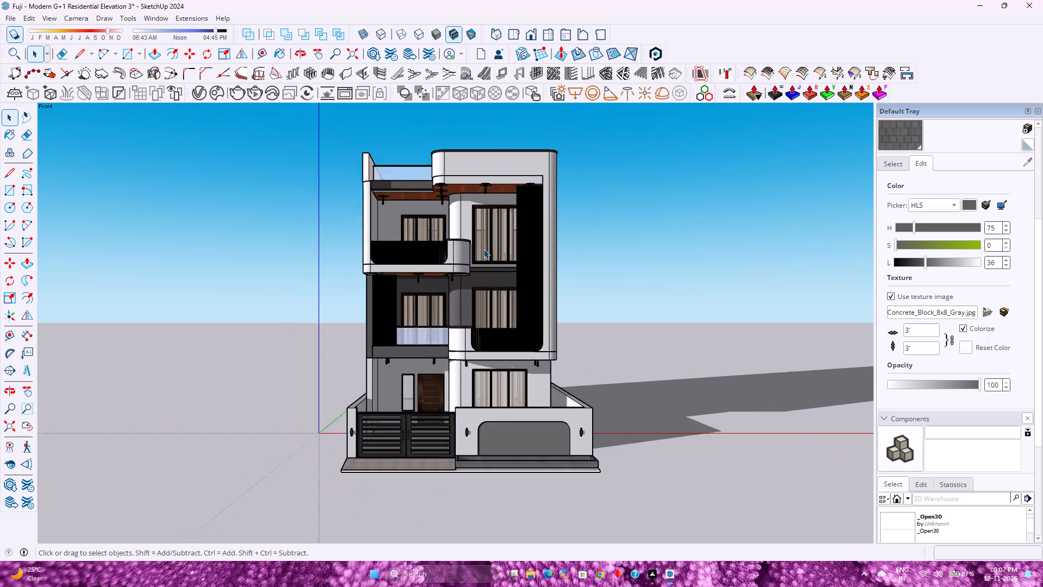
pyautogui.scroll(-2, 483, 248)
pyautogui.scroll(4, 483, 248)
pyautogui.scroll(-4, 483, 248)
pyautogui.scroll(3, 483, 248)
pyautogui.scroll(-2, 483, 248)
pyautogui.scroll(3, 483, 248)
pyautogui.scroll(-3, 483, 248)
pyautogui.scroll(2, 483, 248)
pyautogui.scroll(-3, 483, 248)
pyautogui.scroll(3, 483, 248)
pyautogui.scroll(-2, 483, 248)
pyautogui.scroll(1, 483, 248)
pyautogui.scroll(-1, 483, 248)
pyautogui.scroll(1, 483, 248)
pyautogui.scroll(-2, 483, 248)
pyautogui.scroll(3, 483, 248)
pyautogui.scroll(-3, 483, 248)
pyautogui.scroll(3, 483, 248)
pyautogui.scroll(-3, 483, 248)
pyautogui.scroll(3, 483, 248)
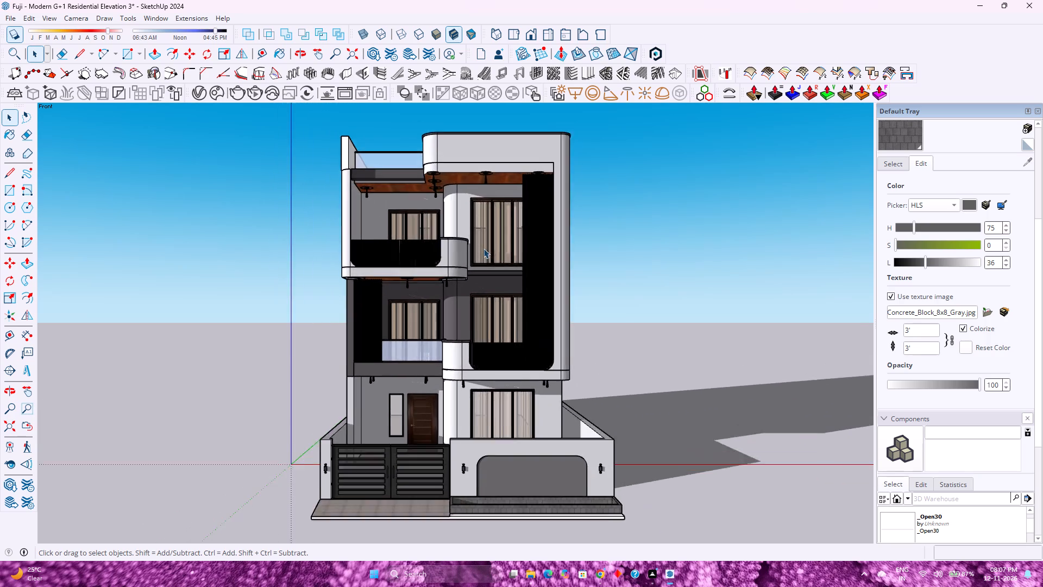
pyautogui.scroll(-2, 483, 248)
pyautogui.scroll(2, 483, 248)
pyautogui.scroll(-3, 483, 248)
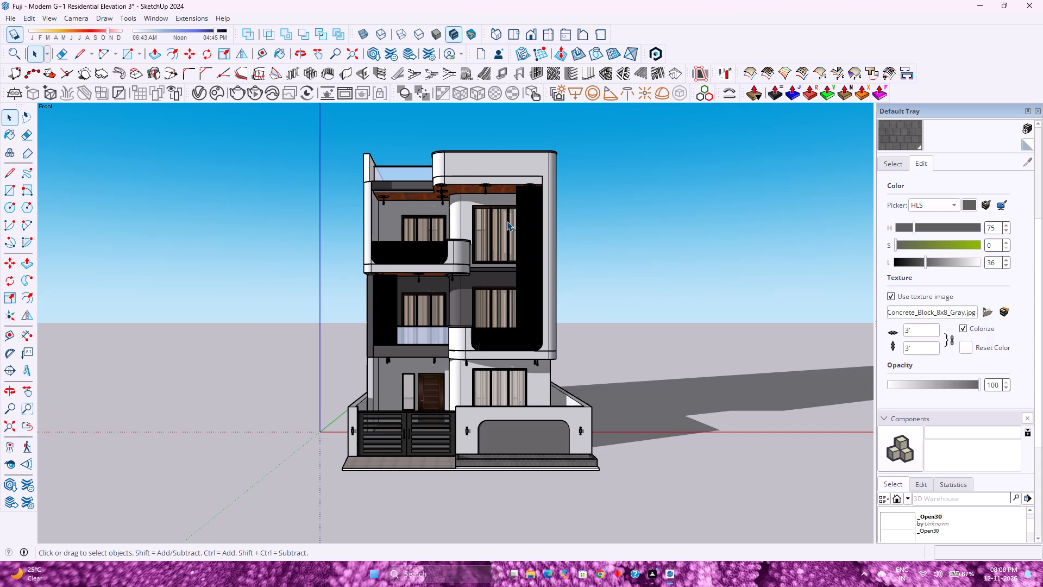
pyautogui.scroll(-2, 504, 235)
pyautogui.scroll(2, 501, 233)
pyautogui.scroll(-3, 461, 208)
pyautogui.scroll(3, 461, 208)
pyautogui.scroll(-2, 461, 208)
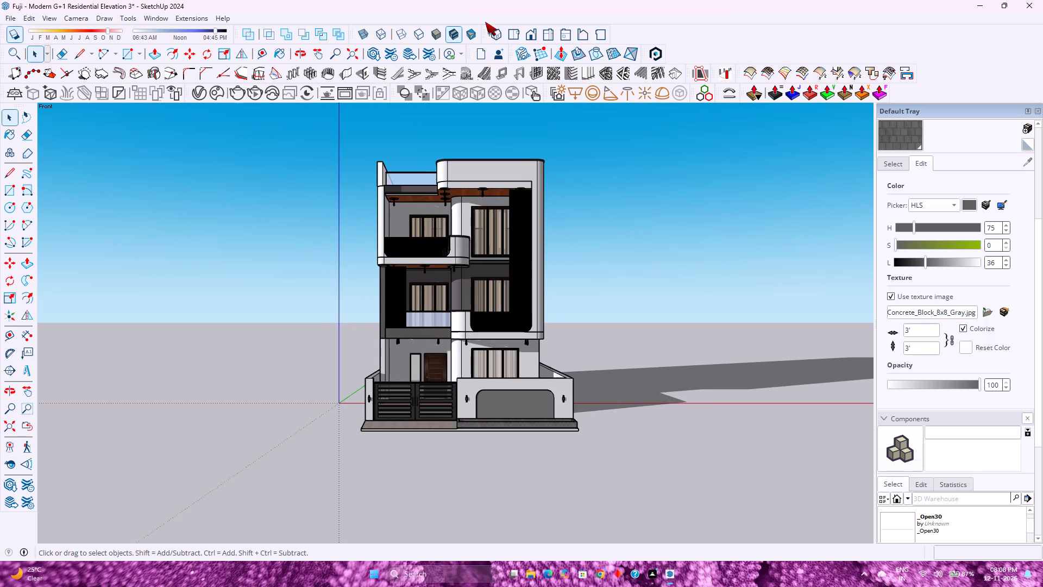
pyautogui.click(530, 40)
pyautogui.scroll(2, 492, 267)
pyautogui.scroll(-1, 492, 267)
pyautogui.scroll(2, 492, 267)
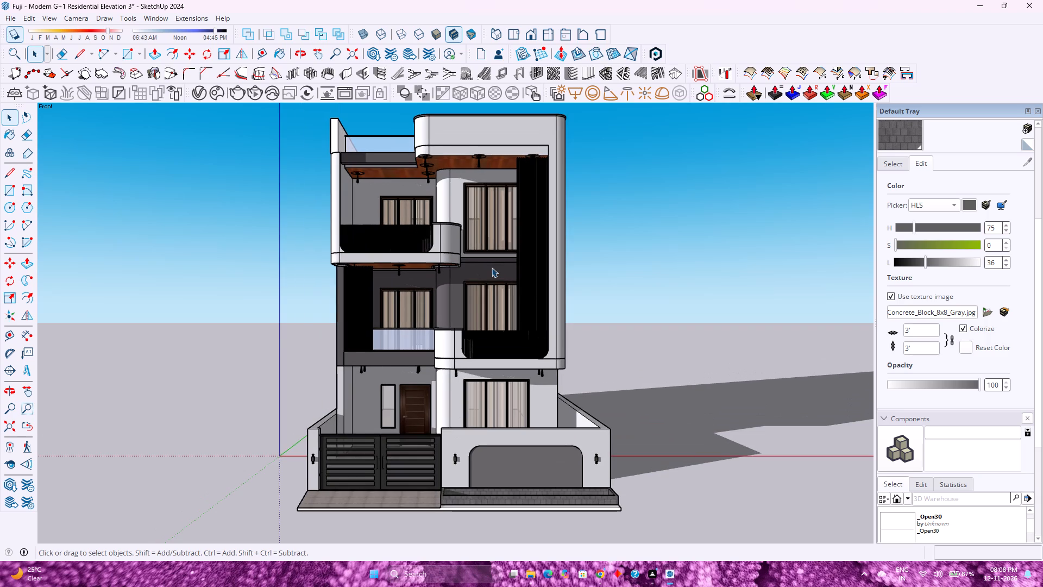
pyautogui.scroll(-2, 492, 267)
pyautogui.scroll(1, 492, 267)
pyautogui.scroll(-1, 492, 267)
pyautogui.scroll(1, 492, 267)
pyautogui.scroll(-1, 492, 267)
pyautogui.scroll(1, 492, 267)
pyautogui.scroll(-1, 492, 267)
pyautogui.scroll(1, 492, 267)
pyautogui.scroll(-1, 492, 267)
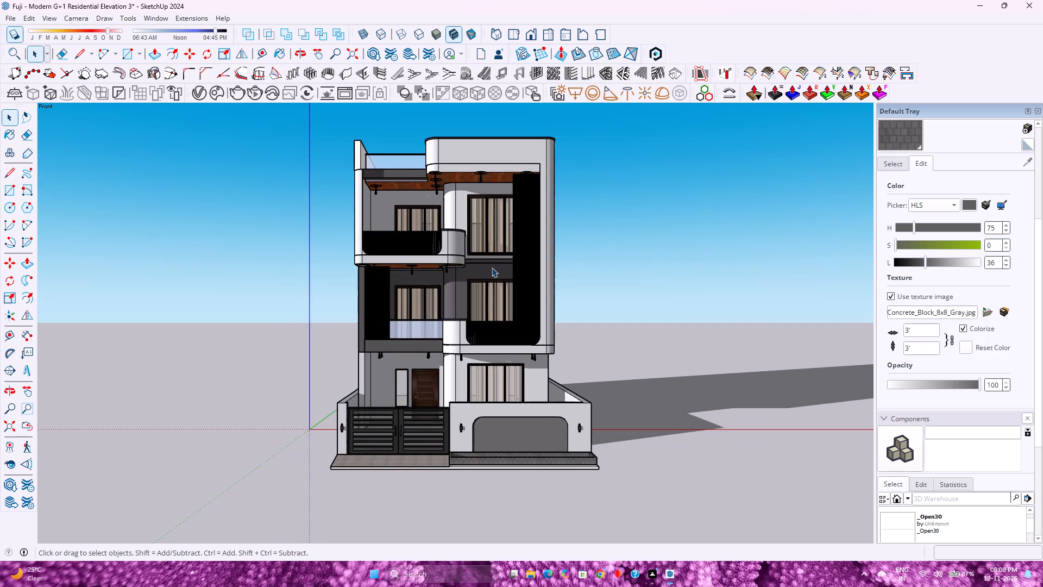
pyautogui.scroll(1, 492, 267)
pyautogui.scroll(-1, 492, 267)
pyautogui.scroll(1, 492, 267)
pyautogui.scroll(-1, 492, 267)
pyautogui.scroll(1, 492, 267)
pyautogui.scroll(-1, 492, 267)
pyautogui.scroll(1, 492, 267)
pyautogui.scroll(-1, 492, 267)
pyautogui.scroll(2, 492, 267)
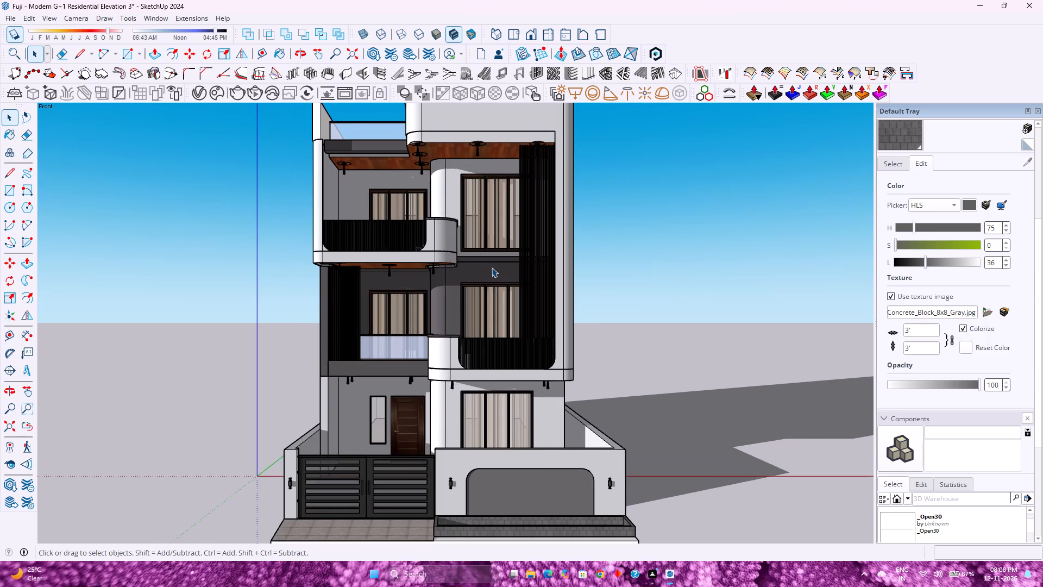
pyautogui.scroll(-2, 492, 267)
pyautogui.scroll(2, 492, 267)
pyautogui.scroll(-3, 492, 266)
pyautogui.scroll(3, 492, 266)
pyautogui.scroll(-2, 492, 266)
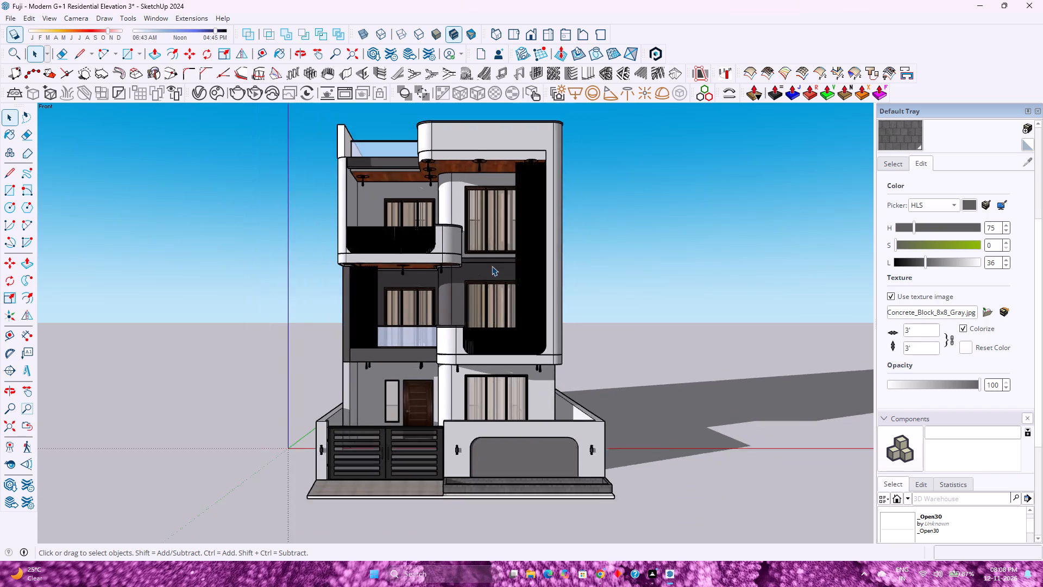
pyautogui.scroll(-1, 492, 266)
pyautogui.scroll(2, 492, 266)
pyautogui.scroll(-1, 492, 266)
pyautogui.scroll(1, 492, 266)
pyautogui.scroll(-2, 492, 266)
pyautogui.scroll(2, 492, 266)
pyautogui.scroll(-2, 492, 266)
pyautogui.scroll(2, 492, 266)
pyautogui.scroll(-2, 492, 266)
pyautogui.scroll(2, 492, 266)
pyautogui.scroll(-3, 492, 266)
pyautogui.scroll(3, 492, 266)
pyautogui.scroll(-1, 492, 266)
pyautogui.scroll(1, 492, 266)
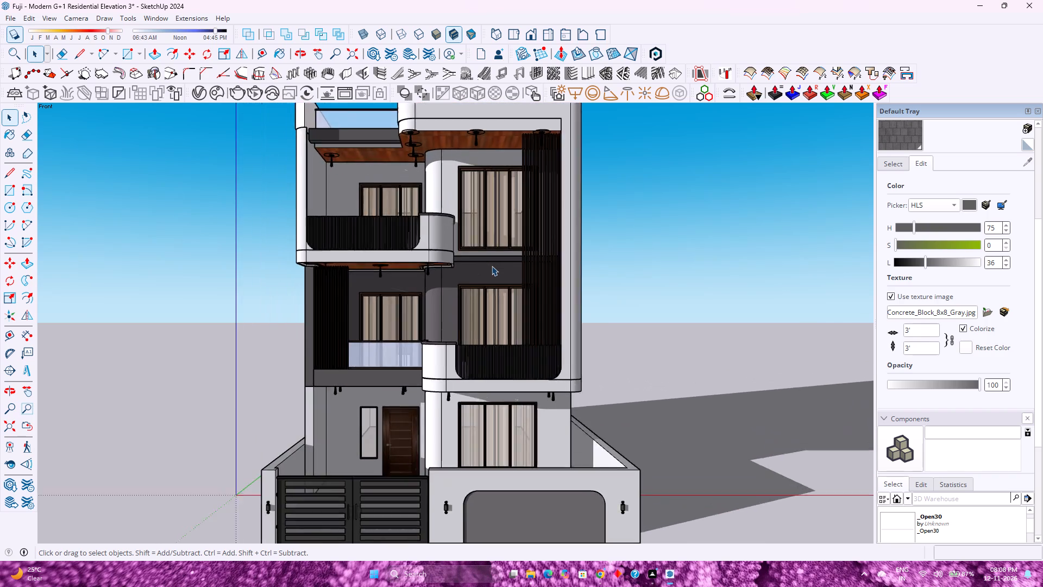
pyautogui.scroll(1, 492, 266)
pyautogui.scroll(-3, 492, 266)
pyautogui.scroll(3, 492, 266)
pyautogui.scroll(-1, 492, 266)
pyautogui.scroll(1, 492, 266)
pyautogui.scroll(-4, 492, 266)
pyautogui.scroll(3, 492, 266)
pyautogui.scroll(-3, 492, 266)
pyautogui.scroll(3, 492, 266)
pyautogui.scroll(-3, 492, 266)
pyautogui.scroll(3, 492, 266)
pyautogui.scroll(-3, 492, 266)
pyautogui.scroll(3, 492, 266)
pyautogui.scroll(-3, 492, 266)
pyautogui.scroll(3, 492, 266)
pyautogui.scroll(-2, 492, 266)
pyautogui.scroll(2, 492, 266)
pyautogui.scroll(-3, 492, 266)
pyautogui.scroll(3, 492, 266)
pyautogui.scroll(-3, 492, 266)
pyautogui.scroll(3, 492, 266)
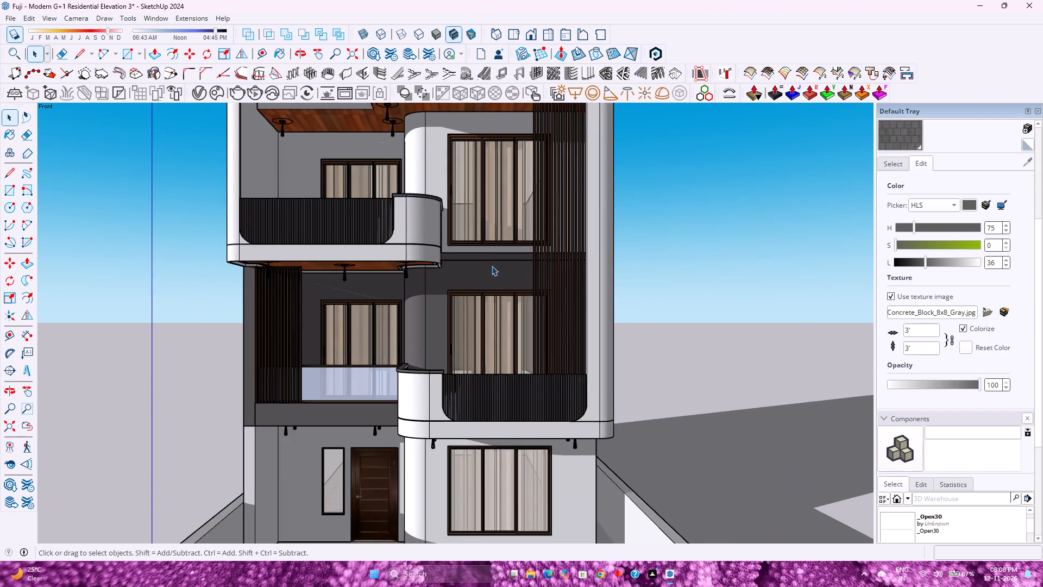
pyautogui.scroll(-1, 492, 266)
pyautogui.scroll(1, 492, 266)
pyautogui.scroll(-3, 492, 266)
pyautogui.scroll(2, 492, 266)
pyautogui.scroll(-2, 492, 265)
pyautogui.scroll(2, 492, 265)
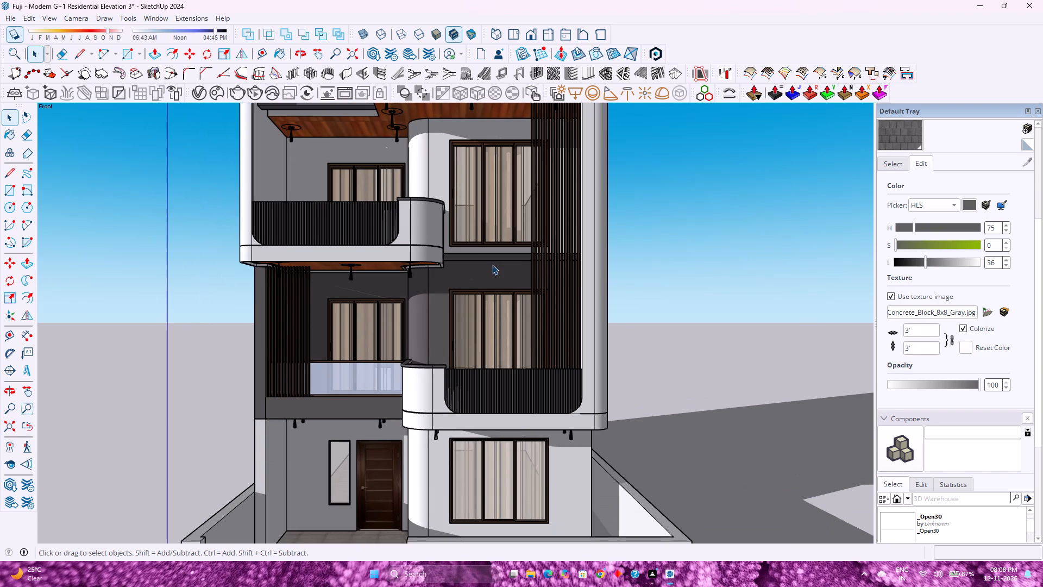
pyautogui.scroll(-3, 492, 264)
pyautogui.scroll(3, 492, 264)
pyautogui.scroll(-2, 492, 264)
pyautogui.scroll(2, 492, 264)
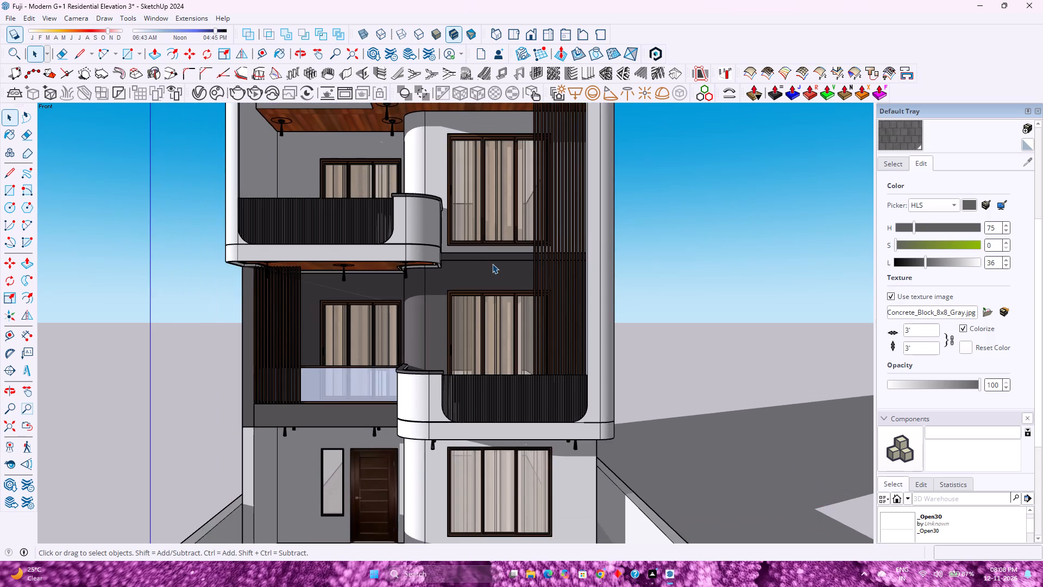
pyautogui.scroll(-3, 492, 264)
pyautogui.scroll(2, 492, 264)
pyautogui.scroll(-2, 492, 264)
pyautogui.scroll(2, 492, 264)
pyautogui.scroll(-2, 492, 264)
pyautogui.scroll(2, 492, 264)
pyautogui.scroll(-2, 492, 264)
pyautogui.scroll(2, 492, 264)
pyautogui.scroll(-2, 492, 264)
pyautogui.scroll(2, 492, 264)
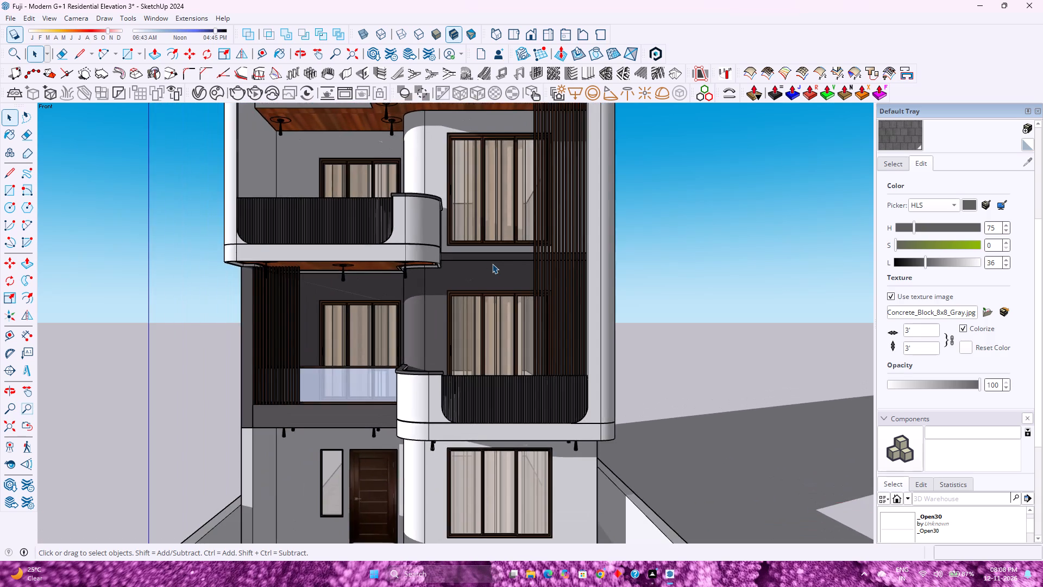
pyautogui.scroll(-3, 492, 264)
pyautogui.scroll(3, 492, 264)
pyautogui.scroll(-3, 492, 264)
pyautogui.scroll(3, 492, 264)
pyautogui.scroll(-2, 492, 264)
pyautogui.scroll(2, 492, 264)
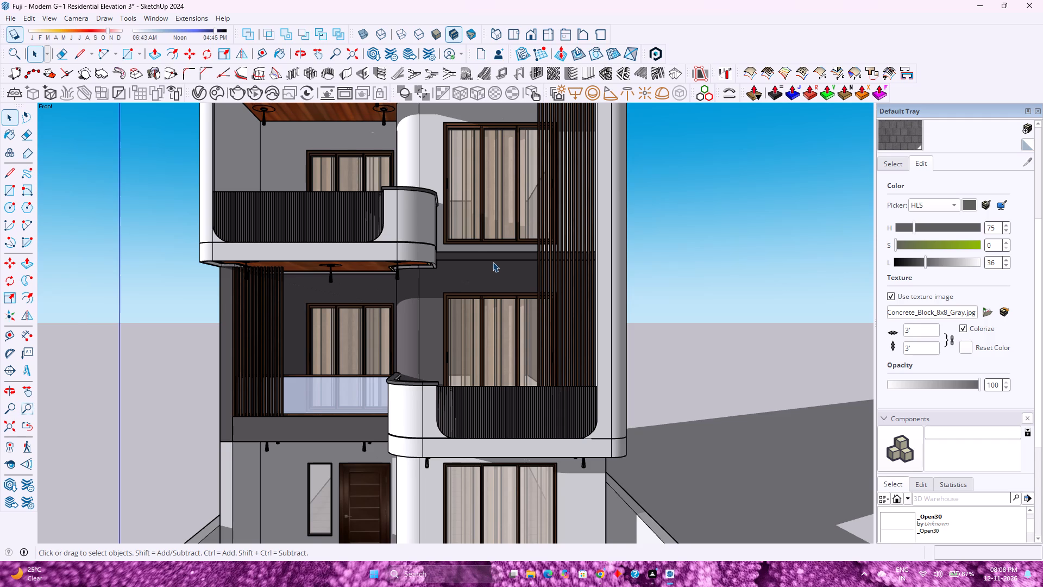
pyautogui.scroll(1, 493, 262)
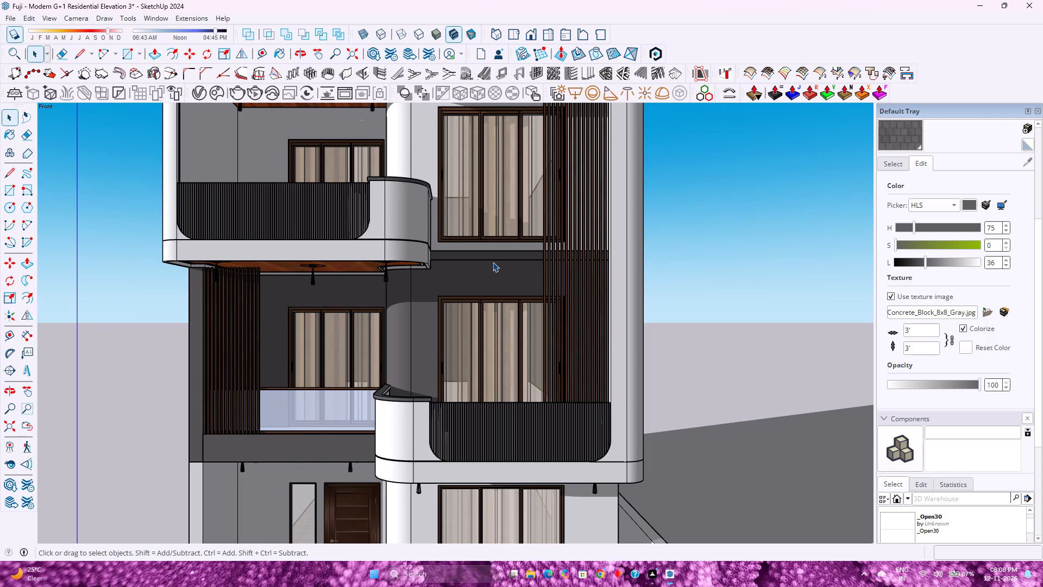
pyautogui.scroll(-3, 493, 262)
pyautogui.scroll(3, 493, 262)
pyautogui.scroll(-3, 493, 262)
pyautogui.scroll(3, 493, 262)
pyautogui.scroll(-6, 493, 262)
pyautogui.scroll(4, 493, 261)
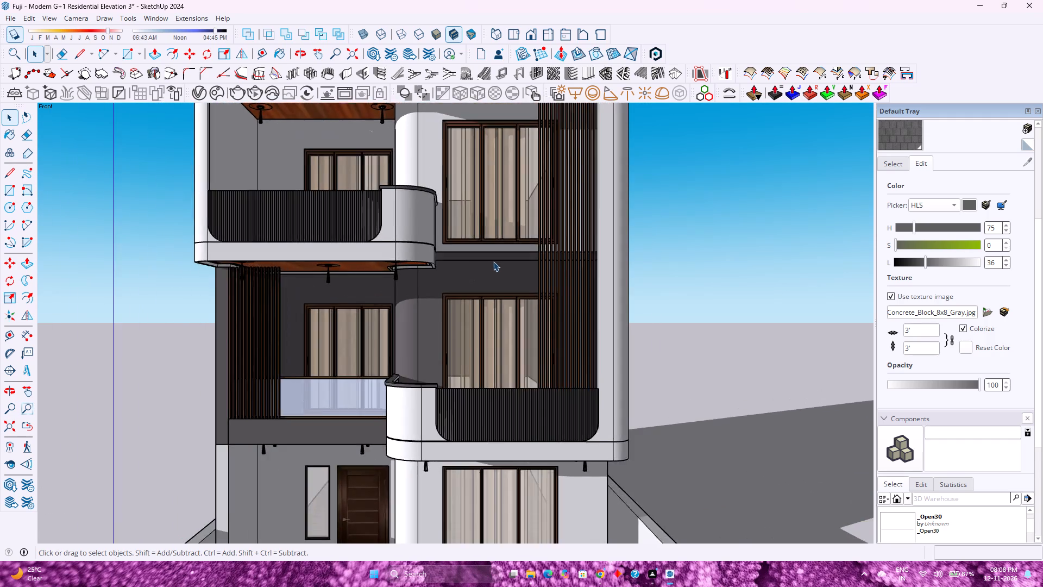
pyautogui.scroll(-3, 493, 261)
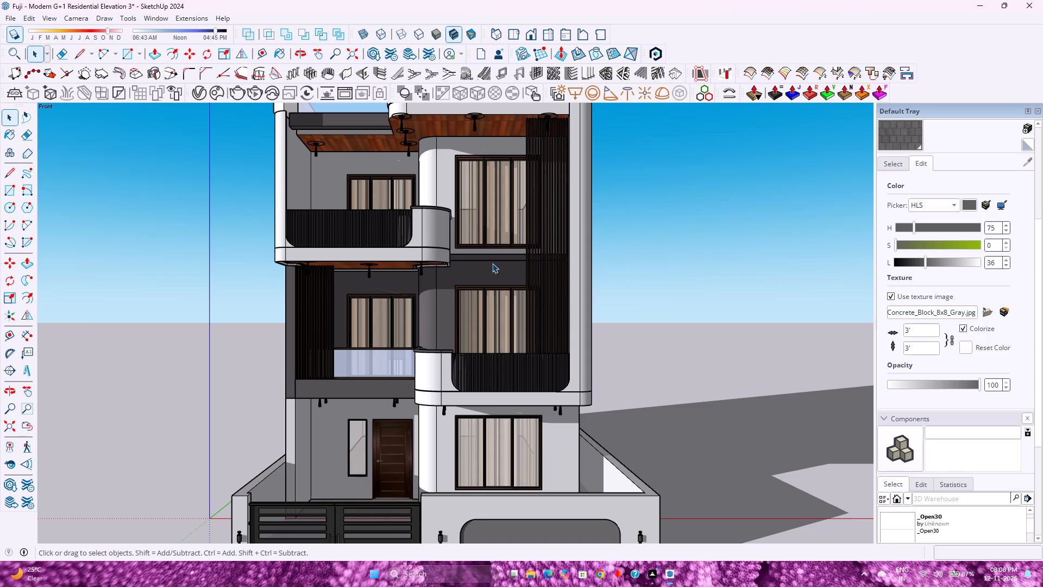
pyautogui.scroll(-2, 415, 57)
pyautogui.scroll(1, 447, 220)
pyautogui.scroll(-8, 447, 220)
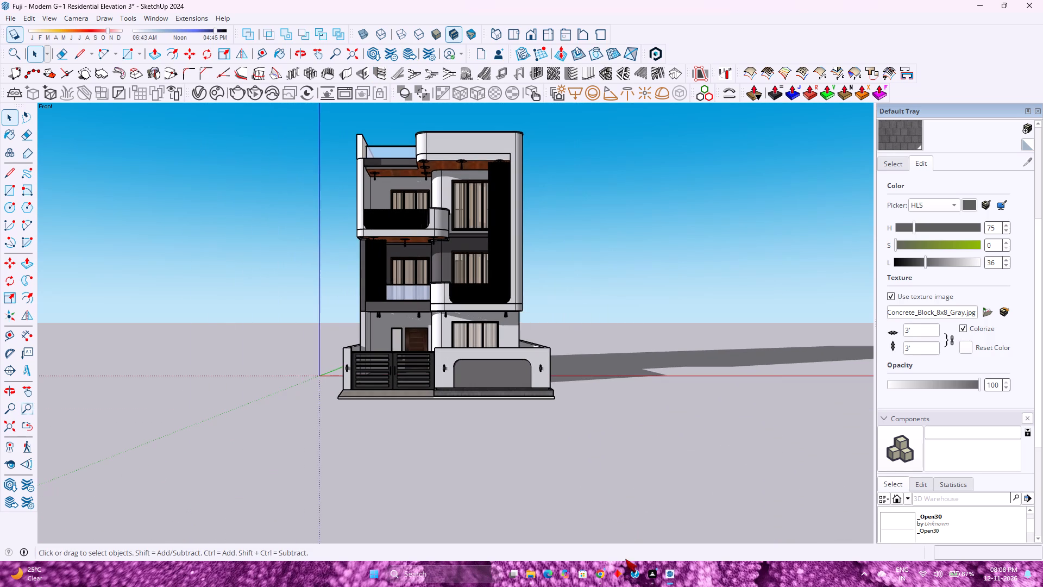
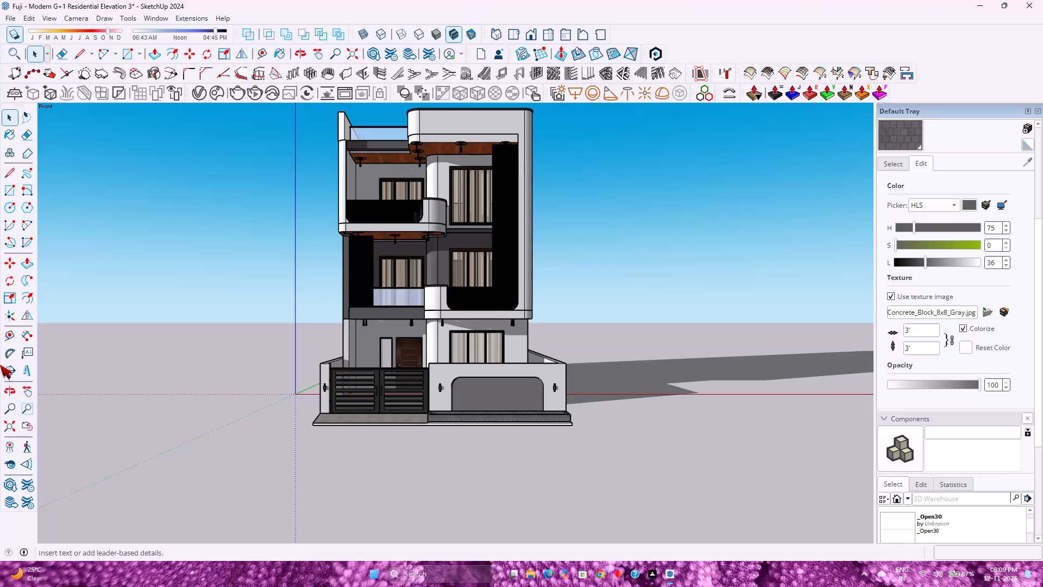
# Examine the house's front elevation, from the full facade to the balconies, windows, slatted screens, gate and boundary wall.
pyautogui.click(13, 425)
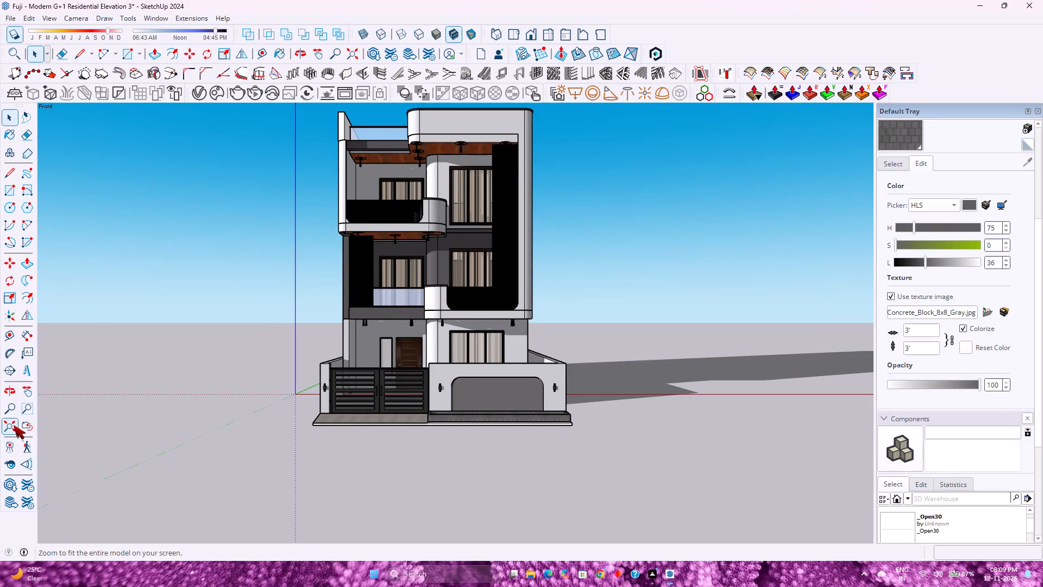
pyautogui.scroll(-2, 454, 346)
pyautogui.scroll(1, 454, 346)
pyautogui.scroll(-1, 454, 346)
pyautogui.scroll(1, 454, 346)
pyautogui.scroll(-1, 454, 346)
pyautogui.scroll(1, 454, 346)
pyautogui.scroll(-2, 454, 346)
pyautogui.scroll(2, 454, 346)
pyautogui.scroll(-2, 454, 346)
pyautogui.scroll(2, 454, 346)
pyautogui.scroll(-2, 454, 346)
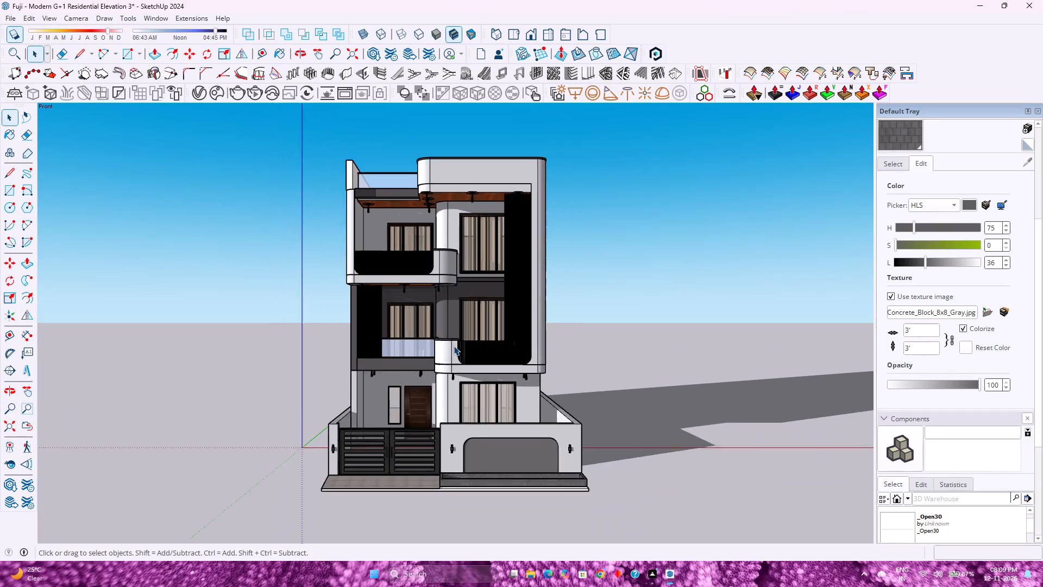
pyautogui.scroll(1, 454, 346)
pyautogui.scroll(-1, 454, 346)
pyautogui.scroll(1, 454, 346)
pyautogui.scroll(-1, 454, 345)
pyautogui.scroll(3, 454, 345)
pyautogui.scroll(-3, 454, 345)
pyautogui.scroll(2, 454, 345)
pyautogui.scroll(-2, 454, 345)
pyautogui.scroll(2, 454, 345)
pyautogui.scroll(-3, 454, 345)
pyautogui.scroll(3, 454, 345)
pyautogui.scroll(-3, 454, 343)
pyautogui.scroll(3, 454, 343)
pyautogui.scroll(-2, 454, 343)
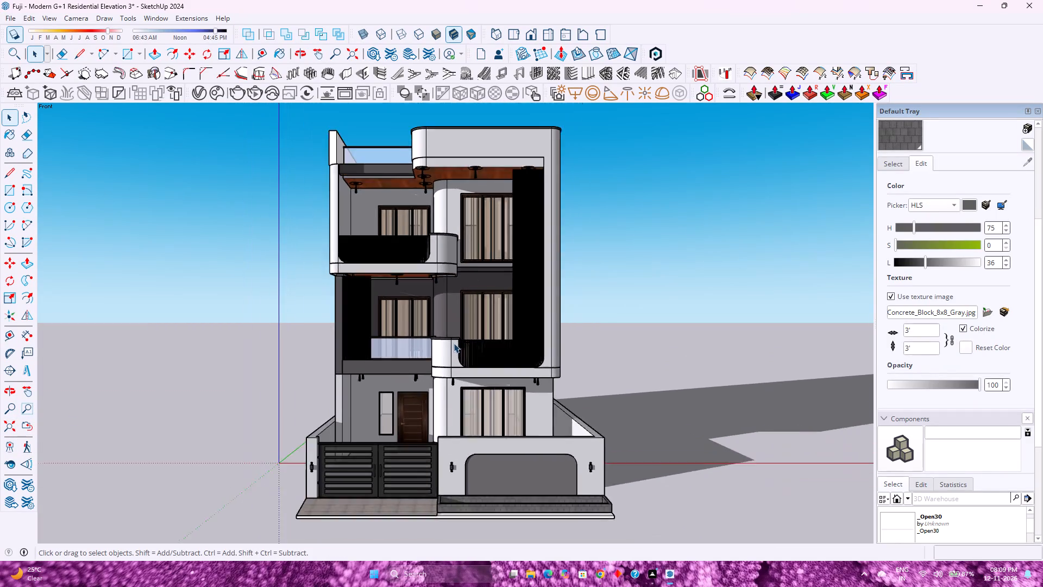
pyautogui.scroll(-1, 454, 343)
pyautogui.scroll(3, 454, 343)
pyautogui.scroll(-3, 454, 339)
pyautogui.scroll(3, 454, 339)
pyautogui.scroll(-3, 454, 339)
pyautogui.scroll(4, 454, 339)
pyautogui.scroll(-4, 454, 339)
pyautogui.scroll(3, 454, 339)
pyautogui.scroll(-3, 454, 339)
pyautogui.scroll(3, 454, 339)
pyautogui.scroll(-3, 454, 339)
pyautogui.scroll(3, 454, 338)
pyautogui.scroll(-3, 454, 335)
pyautogui.scroll(2, 454, 335)
pyautogui.scroll(-3, 454, 334)
pyautogui.scroll(2, 454, 334)
pyautogui.scroll(-2, 454, 334)
pyautogui.scroll(3, 454, 332)
pyautogui.scroll(-3, 454, 332)
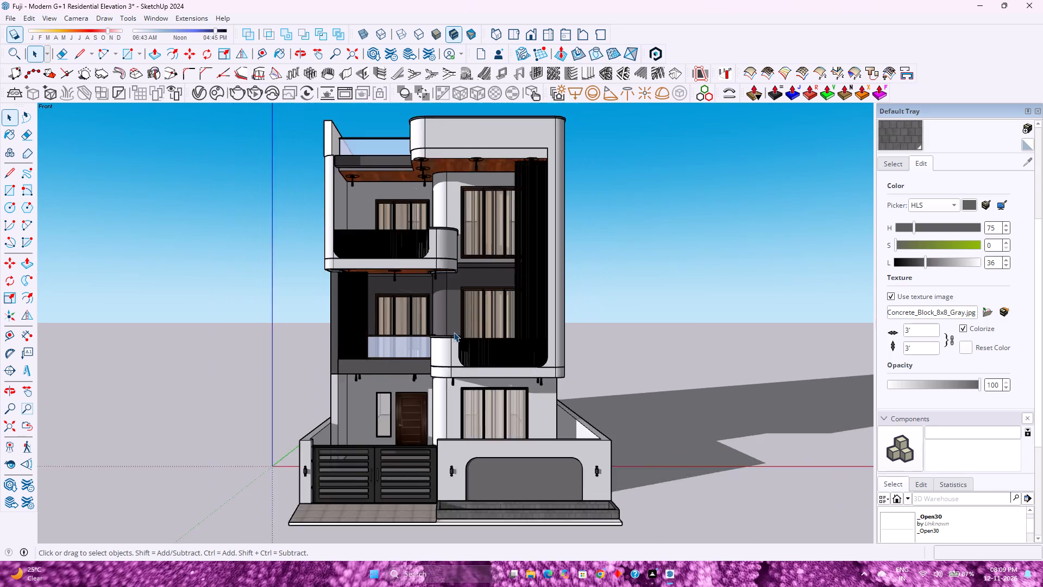
pyautogui.scroll(2, 454, 332)
pyautogui.scroll(-1, 454, 332)
pyautogui.scroll(1, 454, 331)
pyautogui.scroll(-3, 454, 331)
pyautogui.scroll(3, 454, 331)
pyautogui.scroll(-3, 454, 331)
pyautogui.scroll(3, 454, 331)
pyautogui.scroll(-3, 454, 331)
pyautogui.scroll(3, 454, 331)
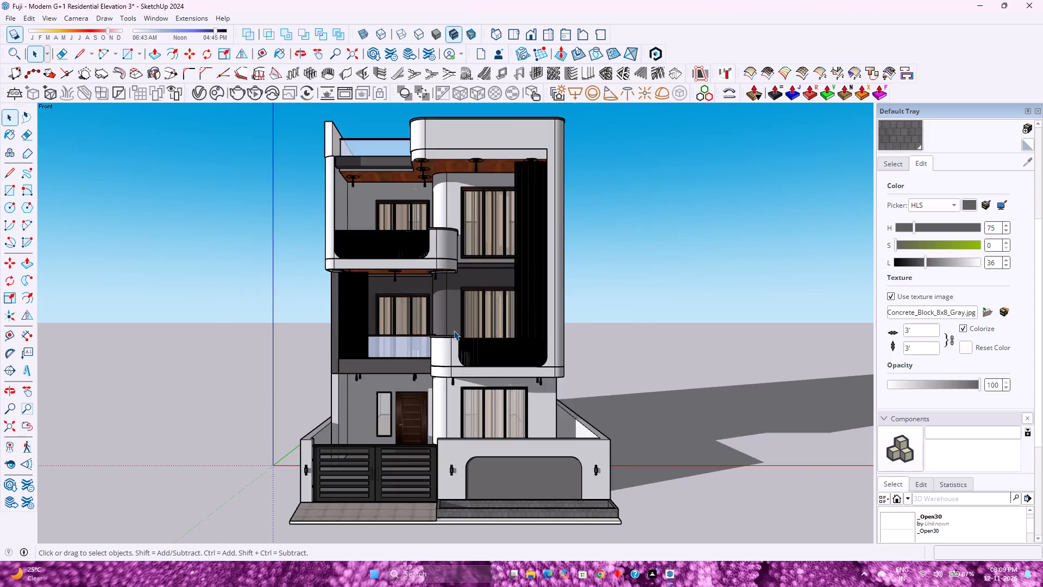
pyautogui.scroll(-3, 454, 328)
pyautogui.scroll(2, 454, 328)
pyautogui.scroll(-3, 454, 328)
pyautogui.scroll(3, 454, 327)
pyautogui.scroll(-3, 454, 326)
pyautogui.scroll(4, 454, 326)
pyautogui.scroll(-3, 454, 324)
pyautogui.scroll(1, 454, 324)
pyautogui.scroll(-1, 454, 324)
pyautogui.scroll(2, 454, 324)
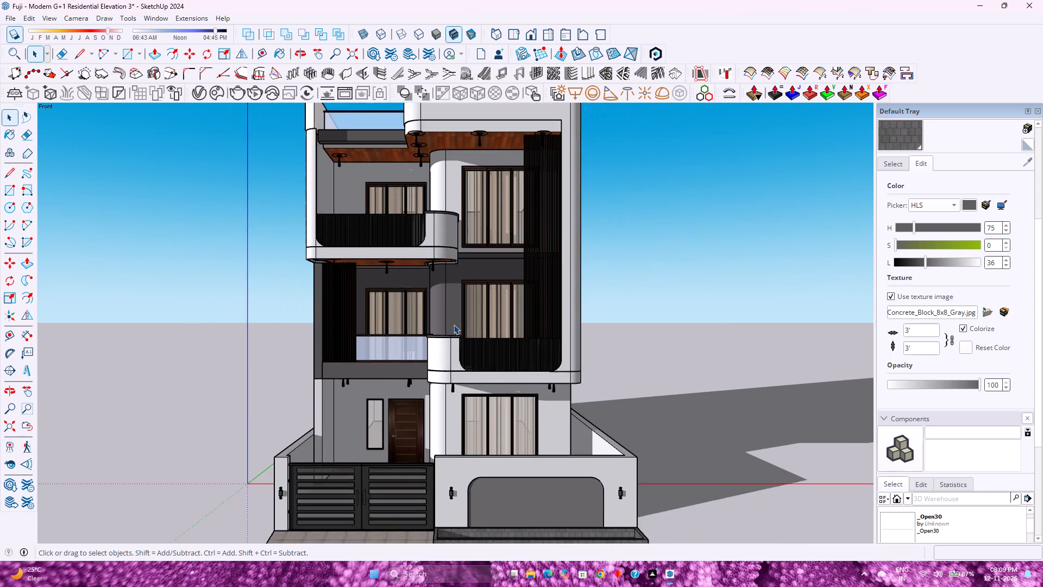
pyautogui.scroll(-3, 454, 324)
pyautogui.scroll(2, 454, 324)
pyautogui.scroll(-2, 454, 324)
pyautogui.scroll(2, 454, 324)
pyautogui.scroll(-1, 454, 324)
pyautogui.scroll(2, 454, 324)
pyautogui.scroll(-3, 454, 324)
pyautogui.scroll(3, 454, 324)
pyautogui.scroll(-3, 454, 322)
pyautogui.scroll(3, 454, 322)
pyautogui.scroll(-3, 454, 322)
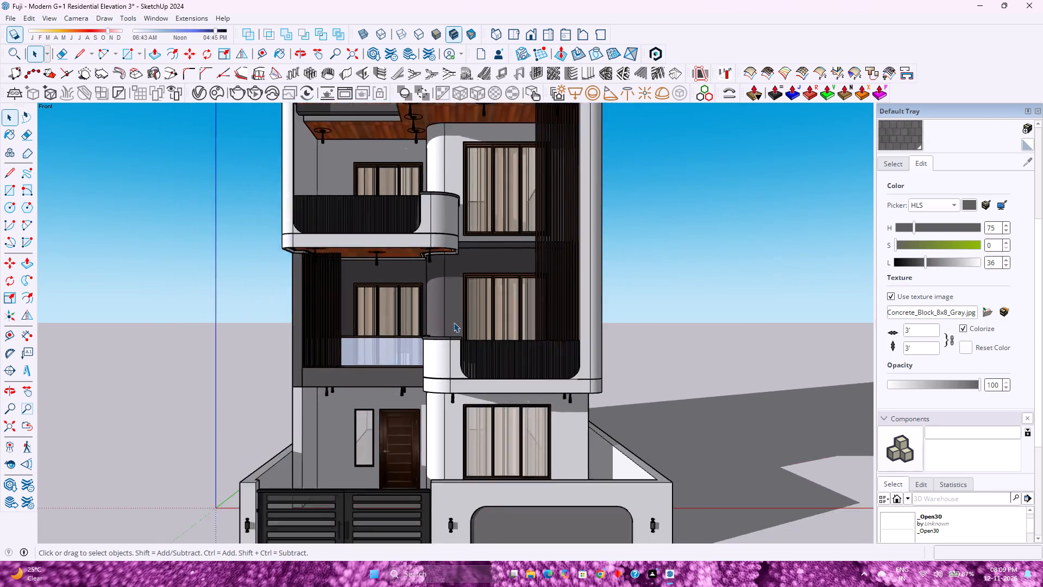
pyautogui.scroll(3, 454, 322)
pyautogui.scroll(-2, 454, 322)
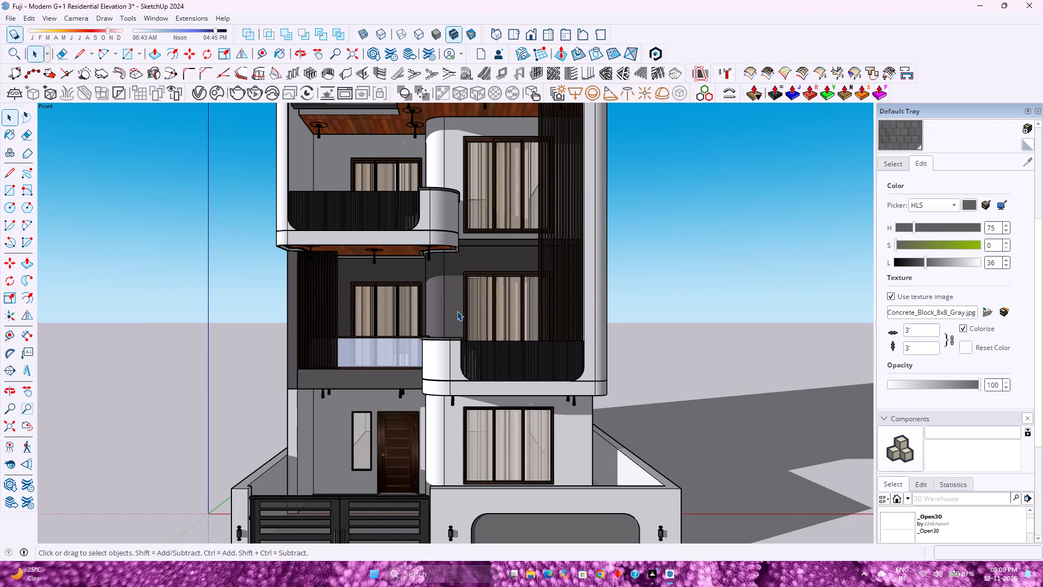
pyautogui.scroll(-2, 459, 309)
pyautogui.scroll(1, 459, 309)
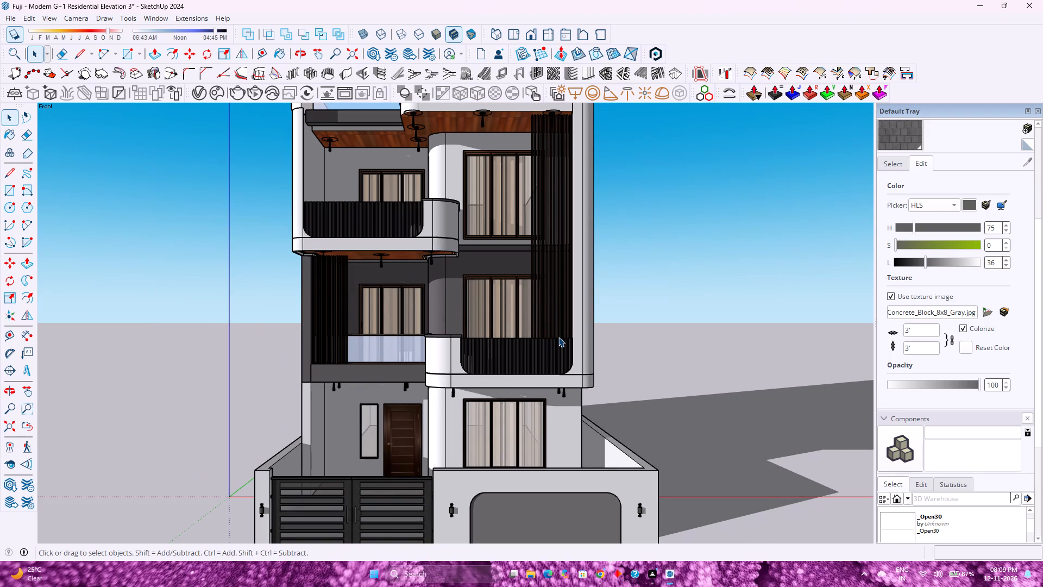
pyautogui.scroll(-2, 489, 339)
pyautogui.scroll(2, 489, 335)
pyautogui.scroll(-3, 489, 335)
pyautogui.scroll(3, 489, 335)
pyautogui.scroll(-3, 489, 335)
pyautogui.scroll(2, 489, 335)
pyautogui.scroll(-3, 489, 335)
pyautogui.scroll(2, 489, 334)
pyautogui.scroll(-3, 491, 331)
pyautogui.scroll(1, 491, 330)
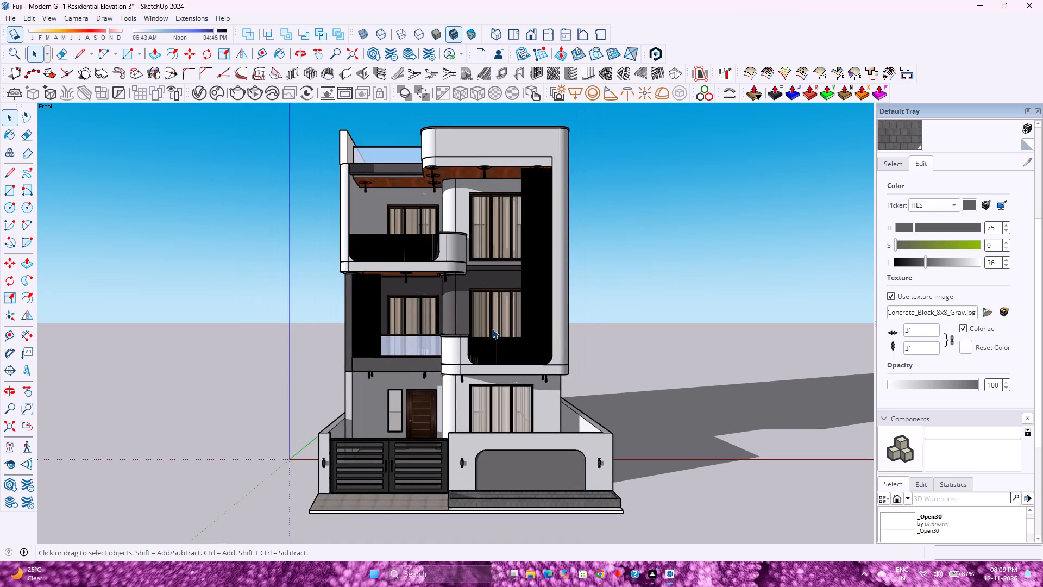
pyautogui.scroll(1, 492, 329)
pyautogui.scroll(-4, 493, 328)
pyautogui.scroll(4, 493, 328)
pyautogui.scroll(-4, 493, 328)
pyautogui.scroll(4, 493, 328)
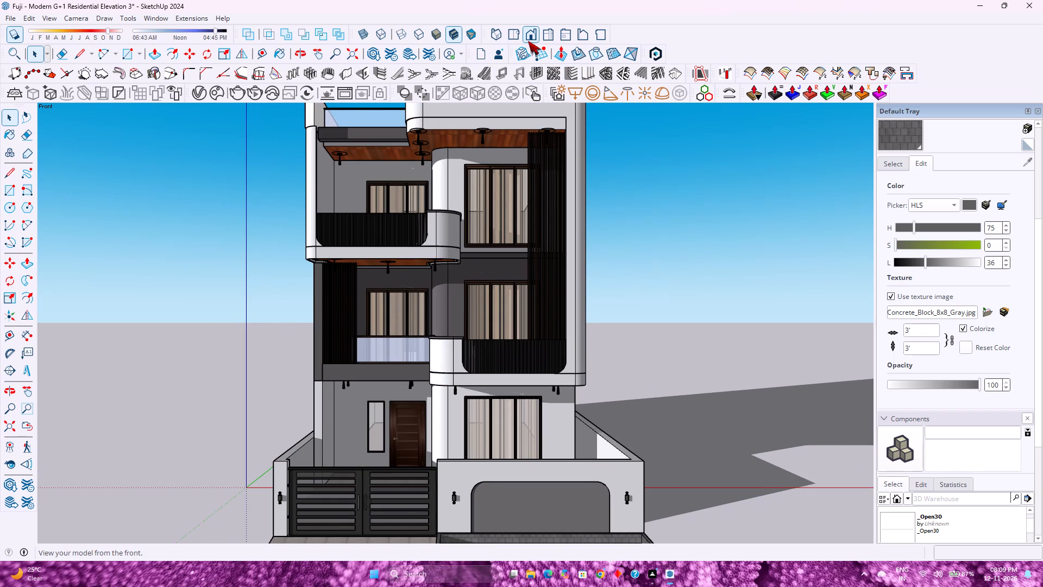
# Show the standard front view of the whole house and check how the full facade, from roof parapet to entrance paving, is framed.
pyautogui.click(528, 41)
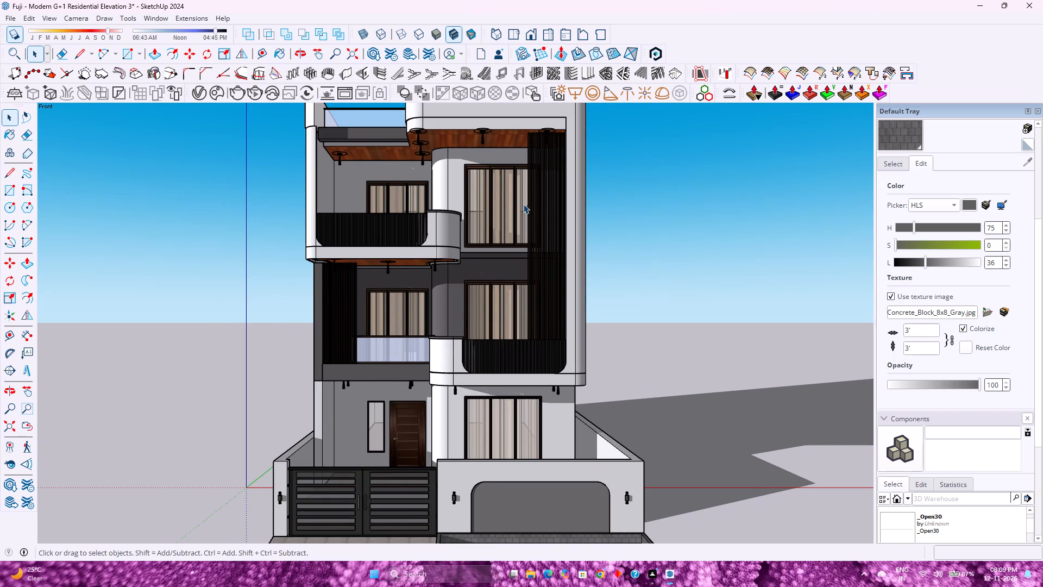
pyautogui.scroll(-5, 523, 204)
pyautogui.scroll(2, 523, 204)
pyautogui.scroll(-2, 523, 204)
pyautogui.scroll(3, 549, 121)
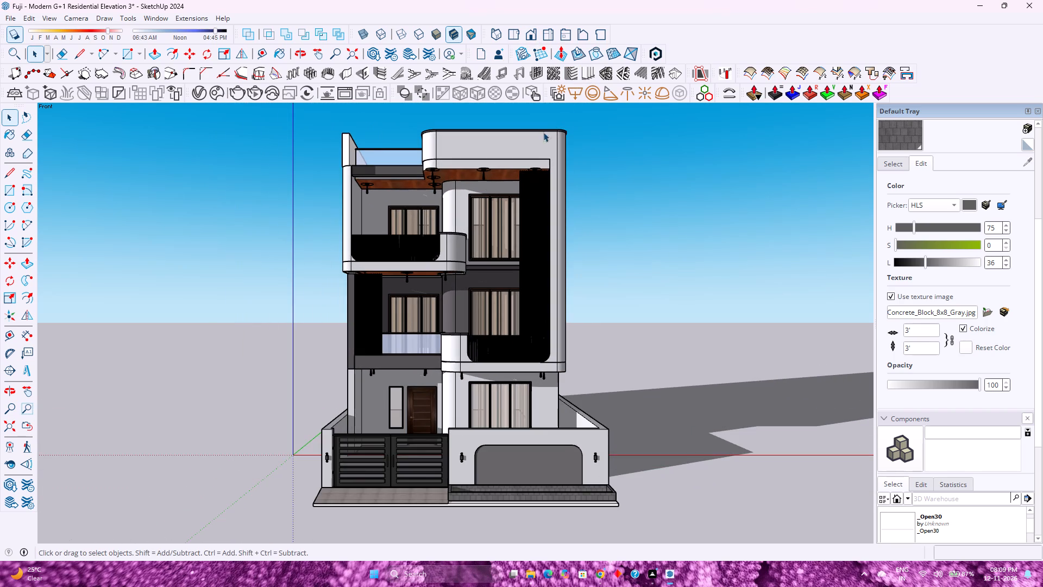
pyautogui.click(14, 423)
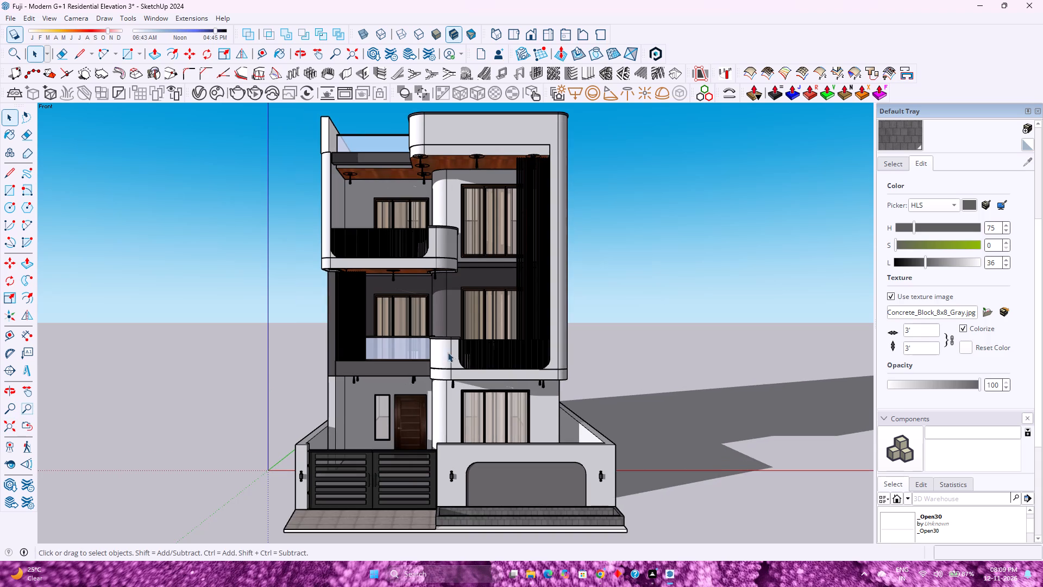
pyautogui.scroll(1, 442, 348)
pyautogui.scroll(-1, 442, 348)
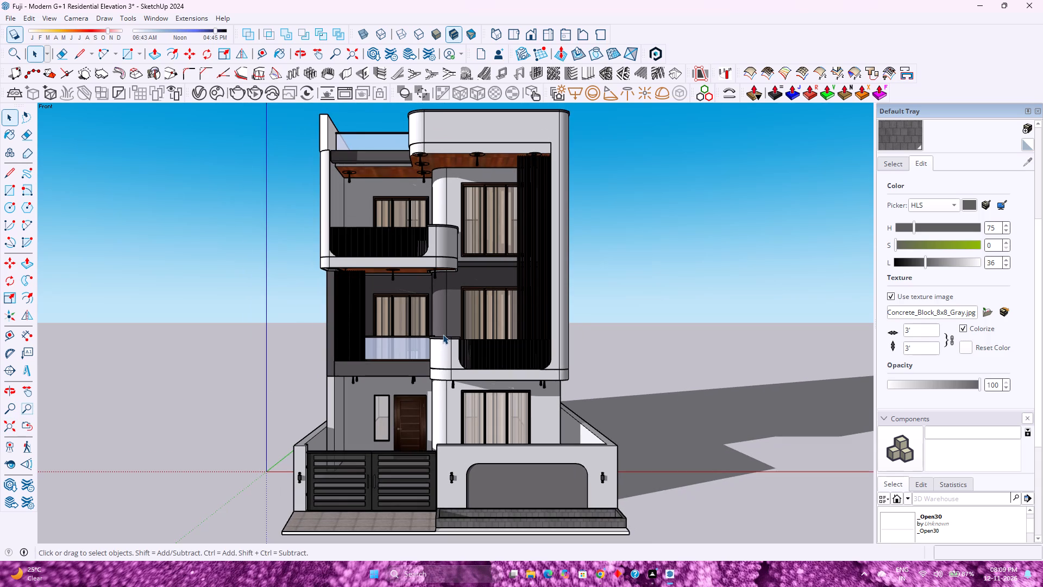
pyautogui.scroll(2, 443, 329)
pyautogui.scroll(-3, 443, 328)
pyautogui.scroll(2, 443, 328)
pyautogui.scroll(-1, 443, 328)
pyautogui.scroll(1, 443, 327)
pyautogui.scroll(-2, 443, 327)
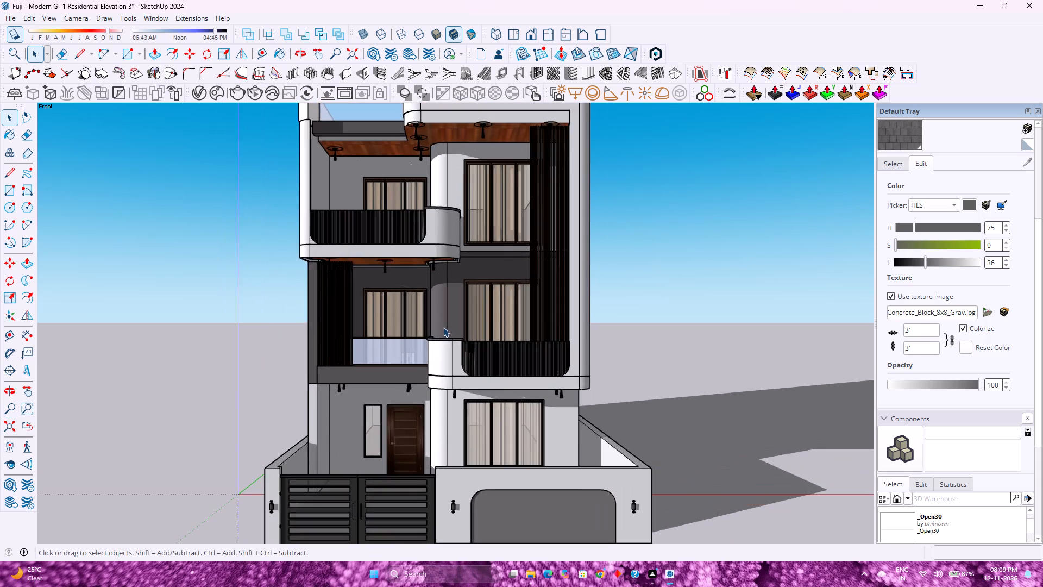
pyautogui.scroll(-1, 443, 327)
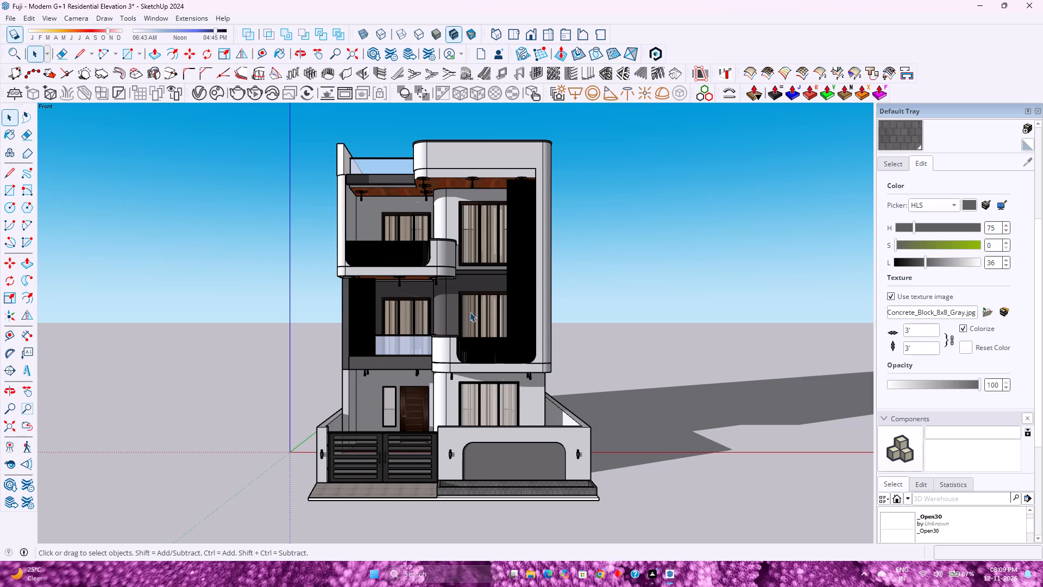
pyautogui.scroll(-1, 515, 326)
pyautogui.scroll(2, 447, 338)
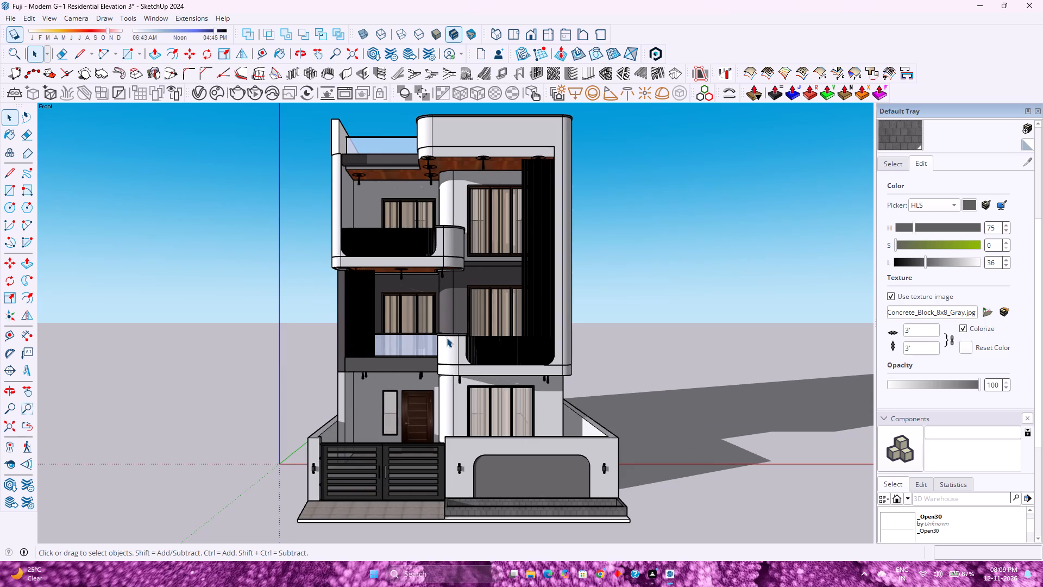
pyautogui.scroll(-1, 447, 337)
pyautogui.scroll(1, 447, 336)
pyautogui.scroll(-2, 447, 336)
pyautogui.scroll(2, 447, 336)
pyautogui.scroll(-2, 447, 336)
pyautogui.scroll(1, 447, 336)
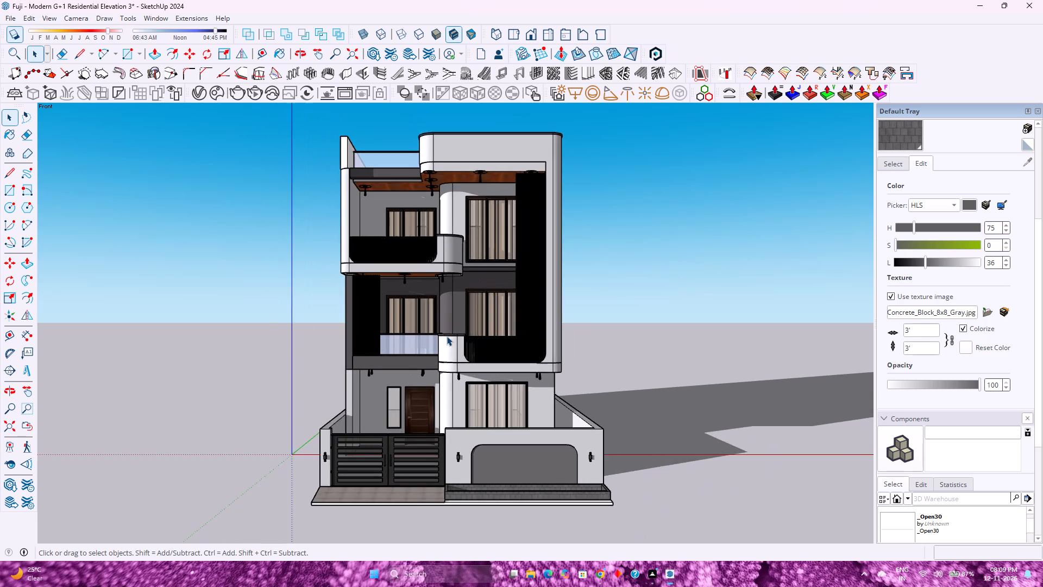
pyautogui.scroll(-2, 447, 336)
pyautogui.scroll(1, 448, 335)
pyautogui.scroll(-2, 448, 335)
pyautogui.scroll(3, 448, 335)
pyautogui.scroll(-3, 448, 335)
pyautogui.scroll(2, 448, 335)
pyautogui.scroll(-2, 448, 335)
pyautogui.scroll(3, 448, 334)
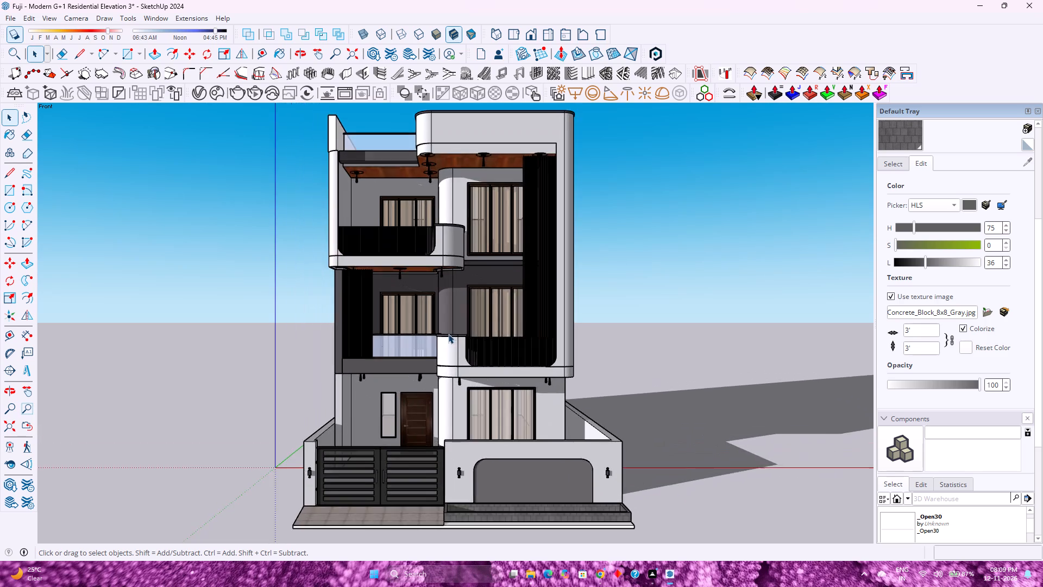
pyautogui.scroll(-1, 448, 334)
pyautogui.scroll(1, 448, 332)
pyautogui.scroll(-2, 448, 332)
pyautogui.scroll(2, 448, 332)
pyautogui.scroll(-3, 448, 332)
pyautogui.scroll(3, 448, 332)
pyautogui.scroll(-3, 448, 332)
pyautogui.scroll(3, 448, 332)
pyautogui.scroll(-3, 448, 332)
pyautogui.scroll(2, 448, 332)
pyautogui.scroll(-2, 448, 332)
pyautogui.scroll(1, 448, 332)
pyautogui.scroll(-2, 449, 332)
pyautogui.scroll(2, 449, 332)
pyautogui.scroll(-3, 449, 330)
pyautogui.scroll(2, 449, 330)
pyautogui.scroll(-2, 449, 330)
pyautogui.scroll(3, 449, 330)
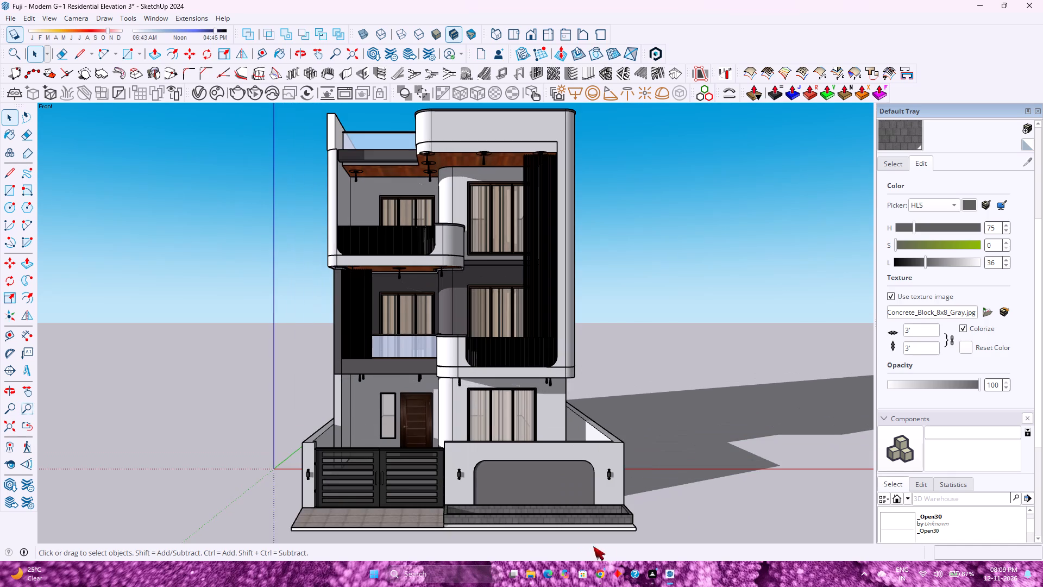
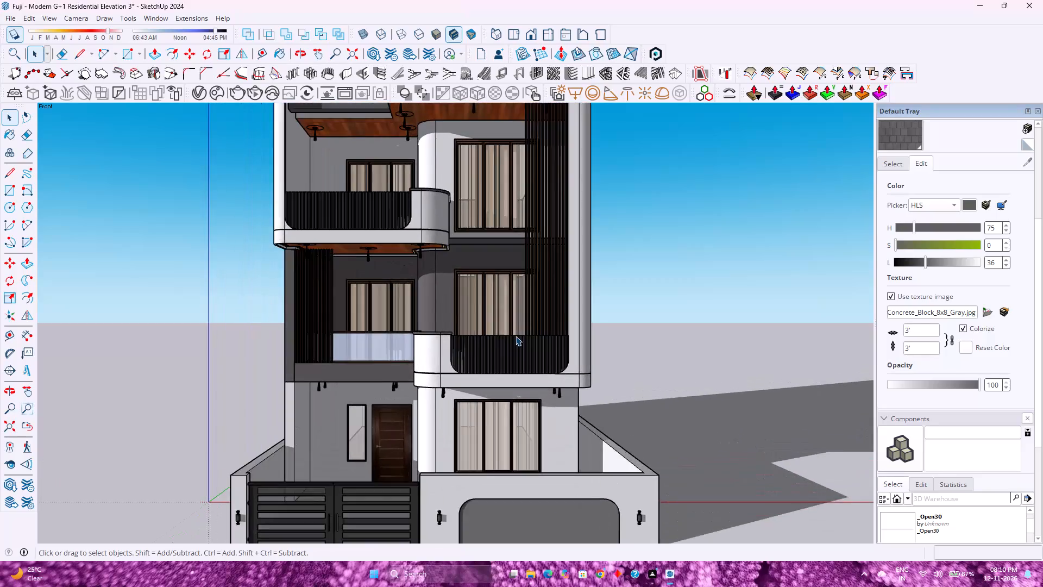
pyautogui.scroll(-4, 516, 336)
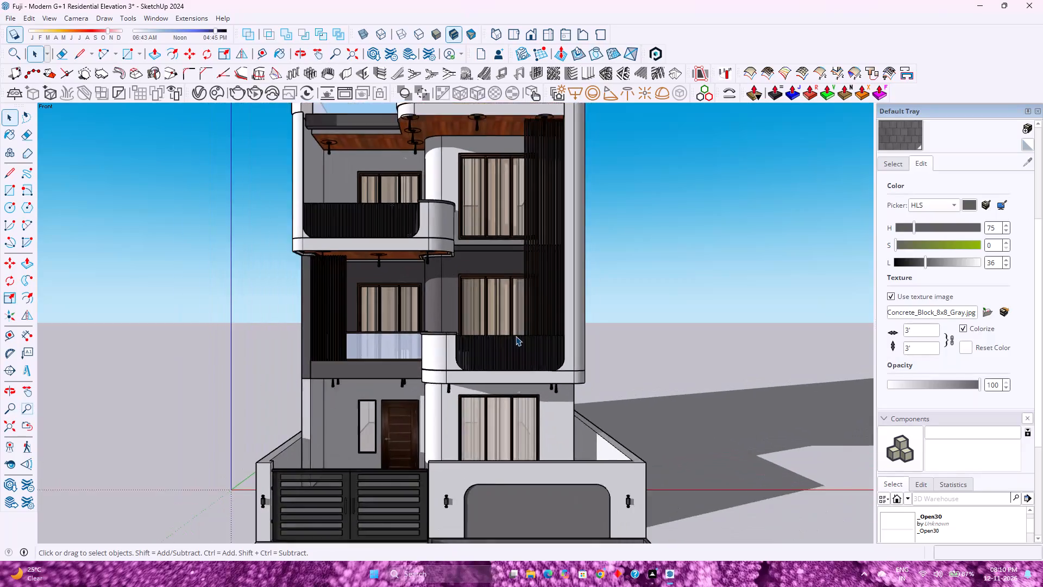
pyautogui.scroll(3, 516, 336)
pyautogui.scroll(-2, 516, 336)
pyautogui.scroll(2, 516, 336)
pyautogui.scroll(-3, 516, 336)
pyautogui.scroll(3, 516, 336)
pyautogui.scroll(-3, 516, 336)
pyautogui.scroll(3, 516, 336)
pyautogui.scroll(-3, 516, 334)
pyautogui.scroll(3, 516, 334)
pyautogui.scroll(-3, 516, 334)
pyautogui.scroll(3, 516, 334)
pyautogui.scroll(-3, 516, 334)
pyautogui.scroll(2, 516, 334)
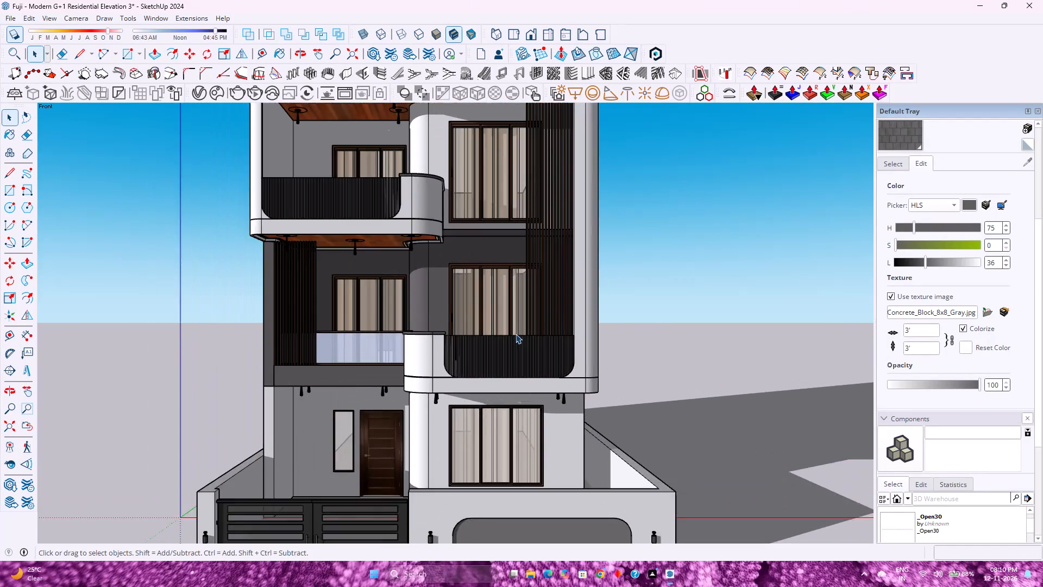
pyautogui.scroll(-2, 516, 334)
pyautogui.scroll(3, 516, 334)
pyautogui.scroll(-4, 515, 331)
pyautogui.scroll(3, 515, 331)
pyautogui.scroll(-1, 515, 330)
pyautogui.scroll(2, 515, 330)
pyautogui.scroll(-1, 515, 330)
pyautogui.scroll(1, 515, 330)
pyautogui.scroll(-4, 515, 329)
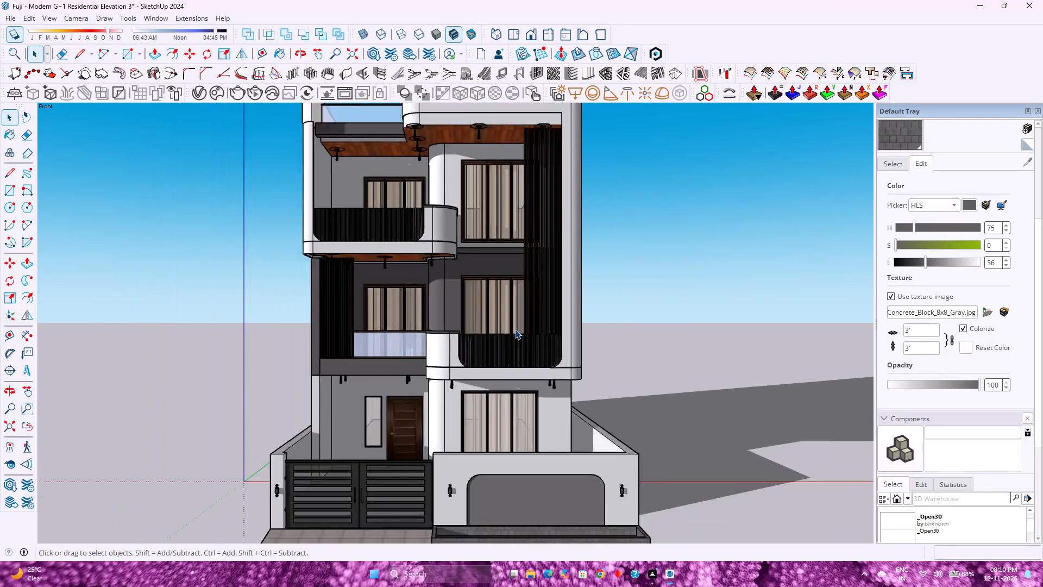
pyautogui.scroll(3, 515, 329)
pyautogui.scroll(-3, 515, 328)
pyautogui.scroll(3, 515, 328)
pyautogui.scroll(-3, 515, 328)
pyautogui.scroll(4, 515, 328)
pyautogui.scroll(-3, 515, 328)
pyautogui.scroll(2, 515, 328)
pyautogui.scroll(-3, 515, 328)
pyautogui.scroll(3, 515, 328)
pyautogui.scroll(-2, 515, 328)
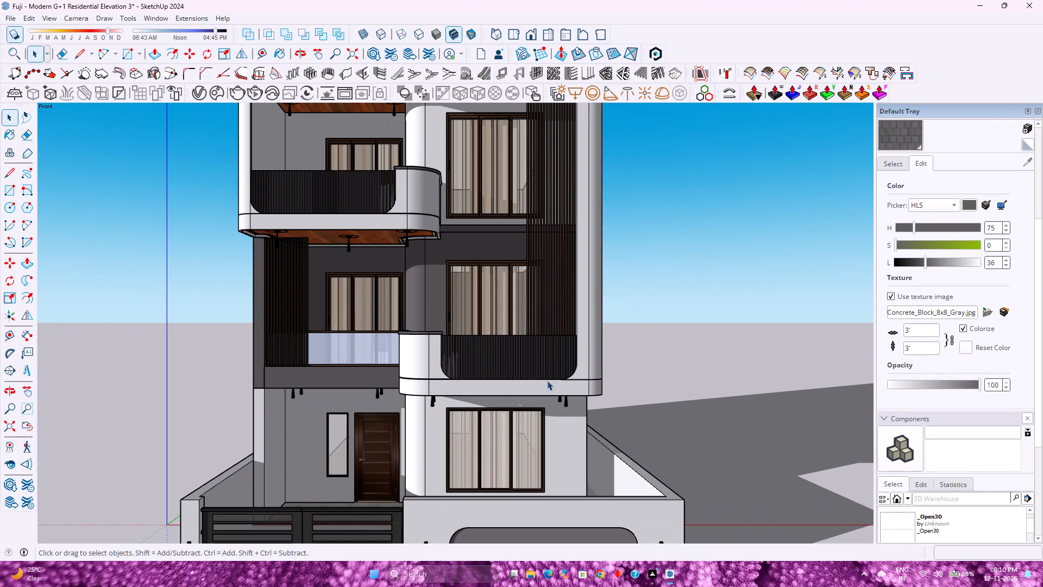
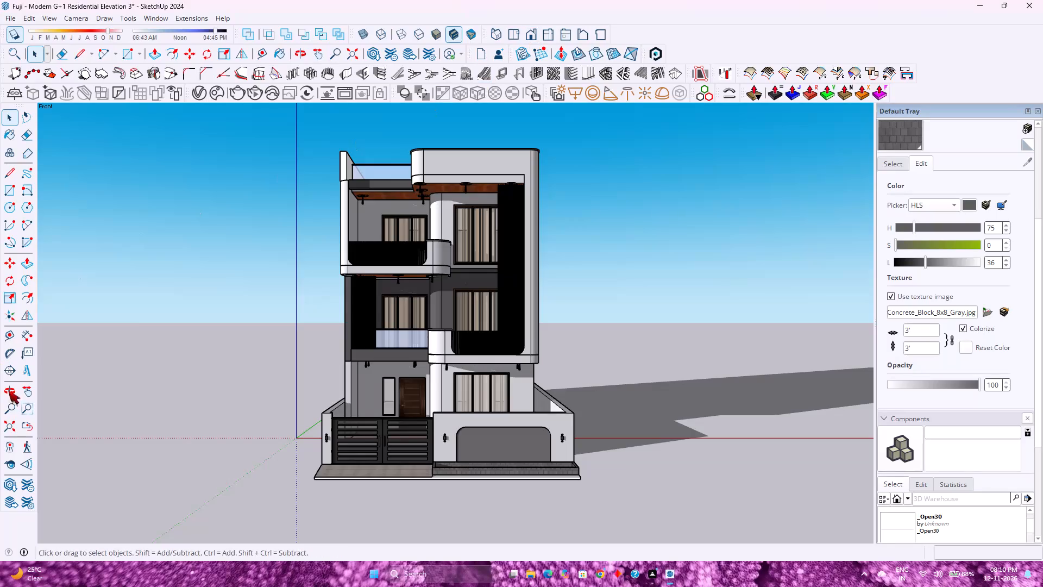
# Frame the whole building in the front view and save the residential elevation model.
pyautogui.click(14, 427)
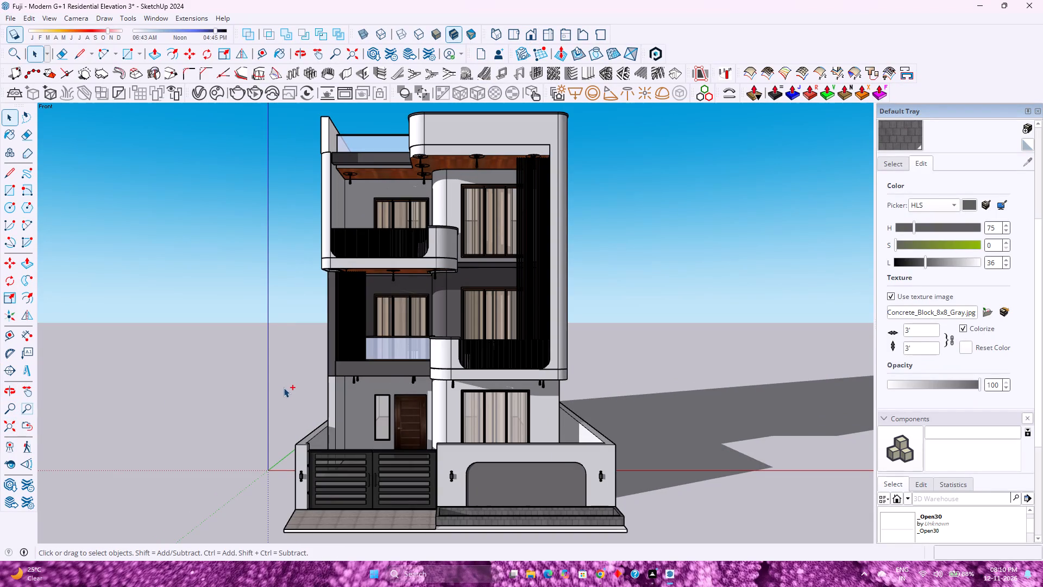
pyautogui.hotkey('ctrl', 's')
# Switch to the open Fuji window in the other application.
pyautogui.click(655, 575)
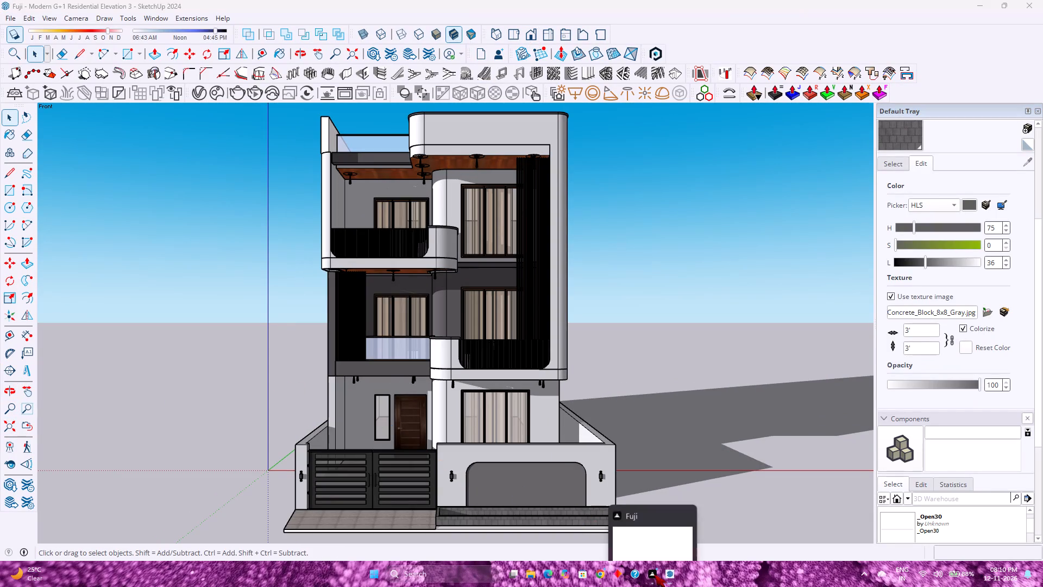